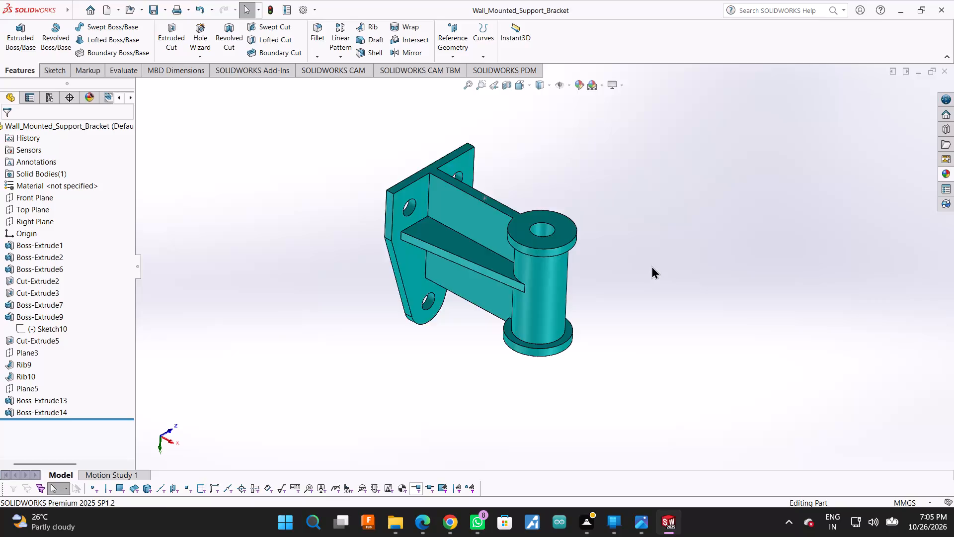
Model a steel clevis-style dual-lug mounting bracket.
Create a new, empty part document.
click(384, 388)
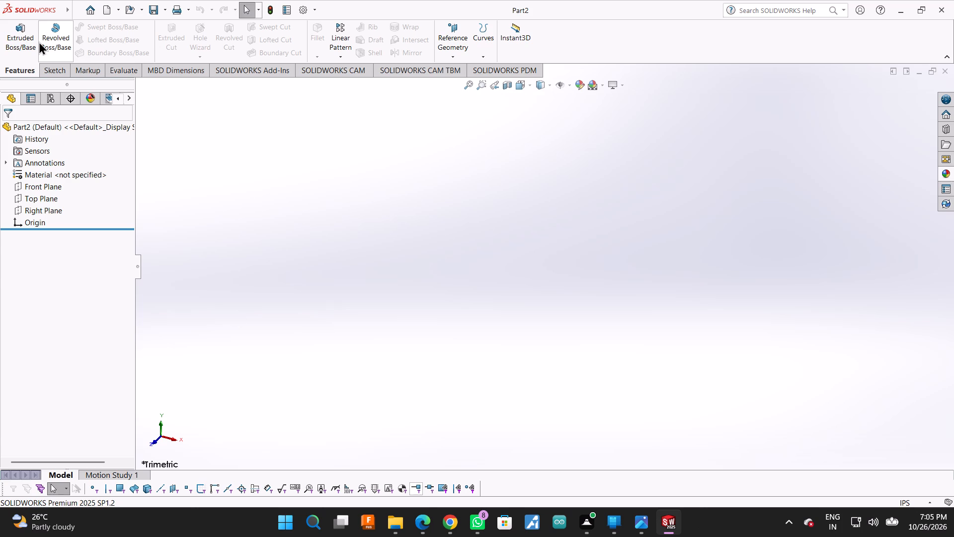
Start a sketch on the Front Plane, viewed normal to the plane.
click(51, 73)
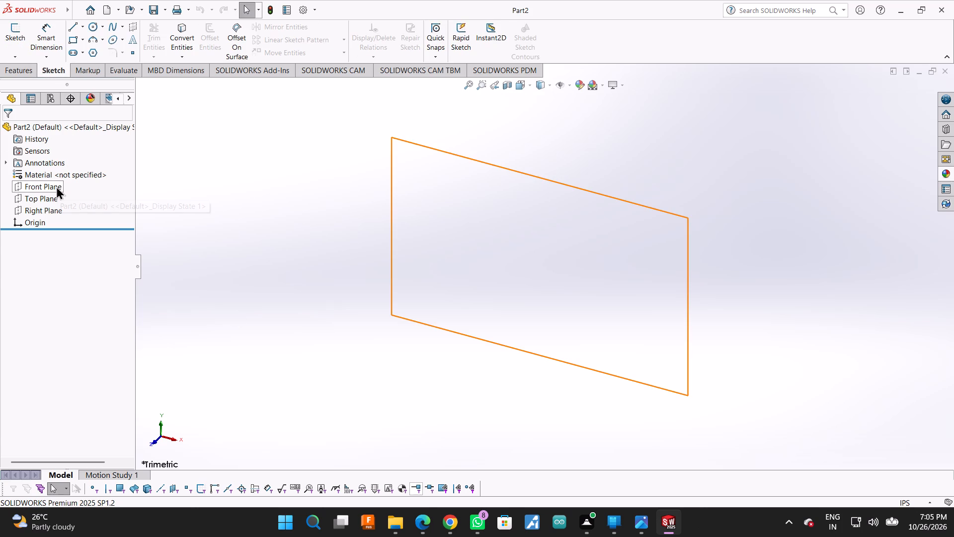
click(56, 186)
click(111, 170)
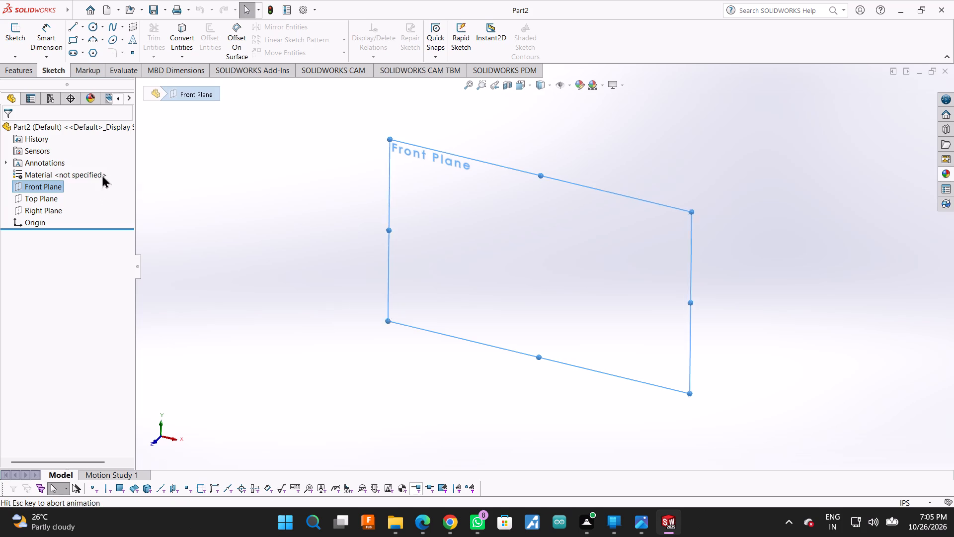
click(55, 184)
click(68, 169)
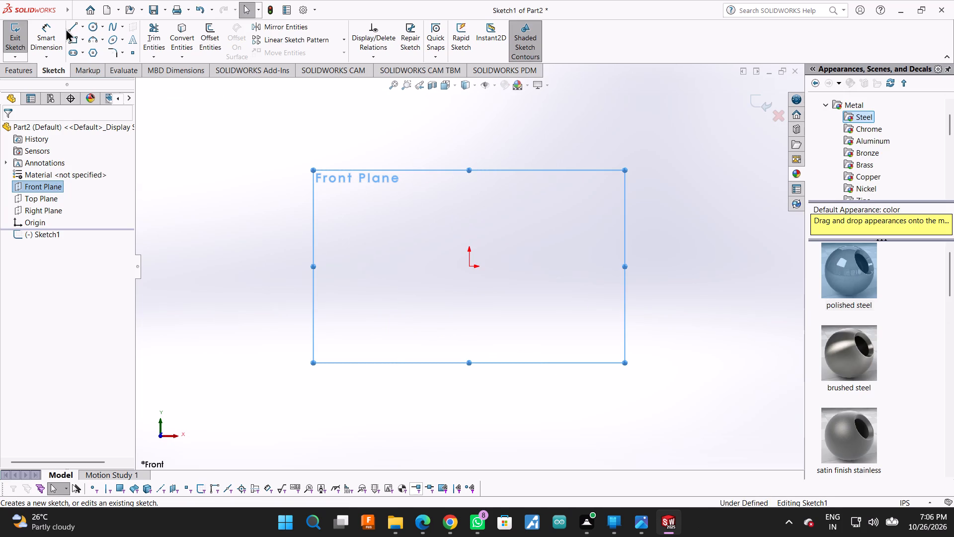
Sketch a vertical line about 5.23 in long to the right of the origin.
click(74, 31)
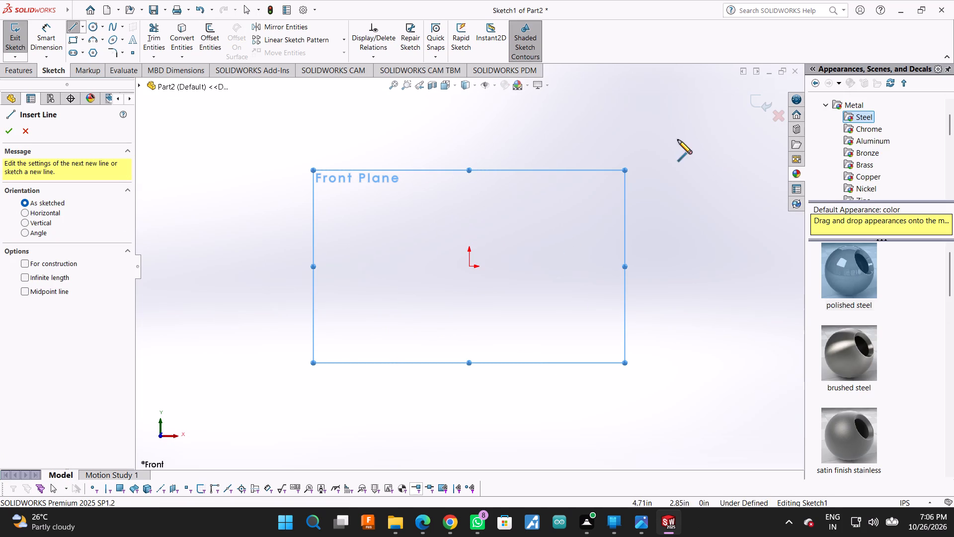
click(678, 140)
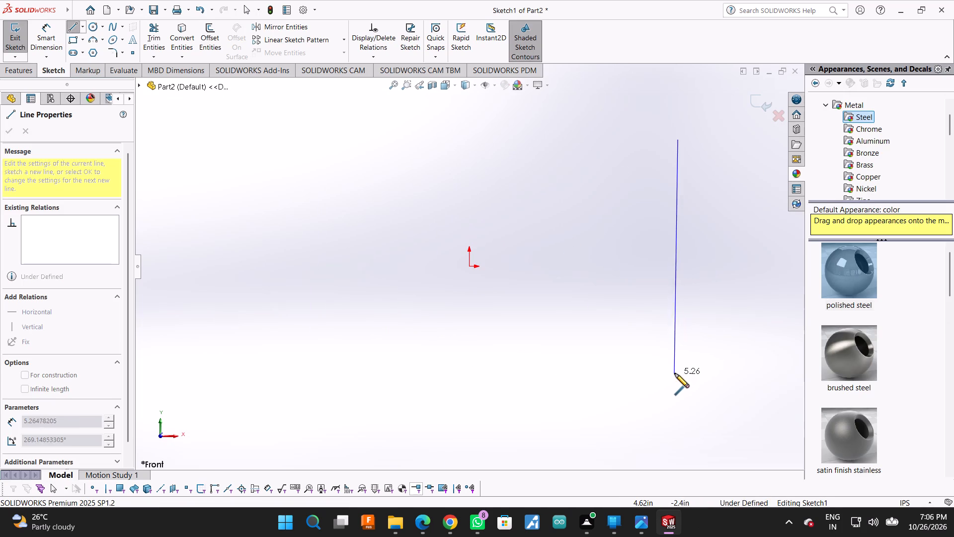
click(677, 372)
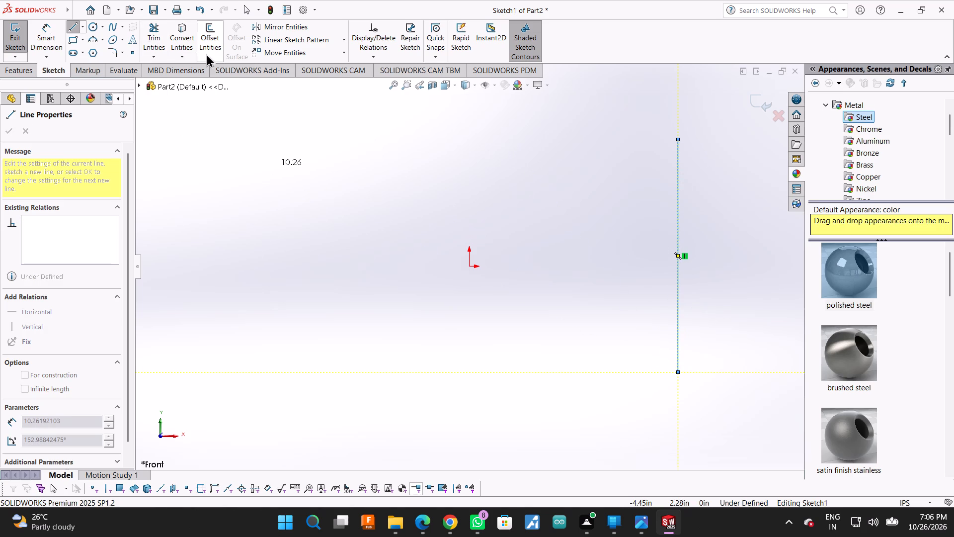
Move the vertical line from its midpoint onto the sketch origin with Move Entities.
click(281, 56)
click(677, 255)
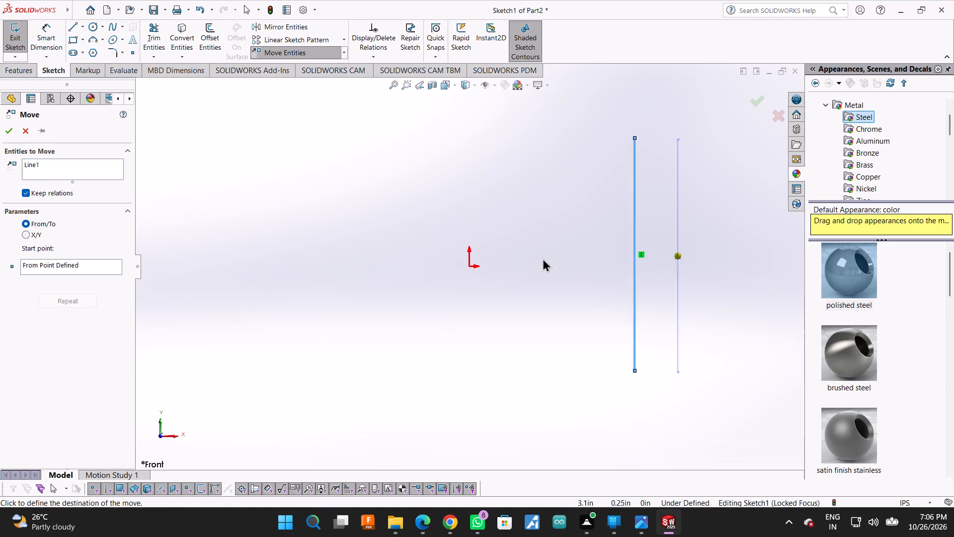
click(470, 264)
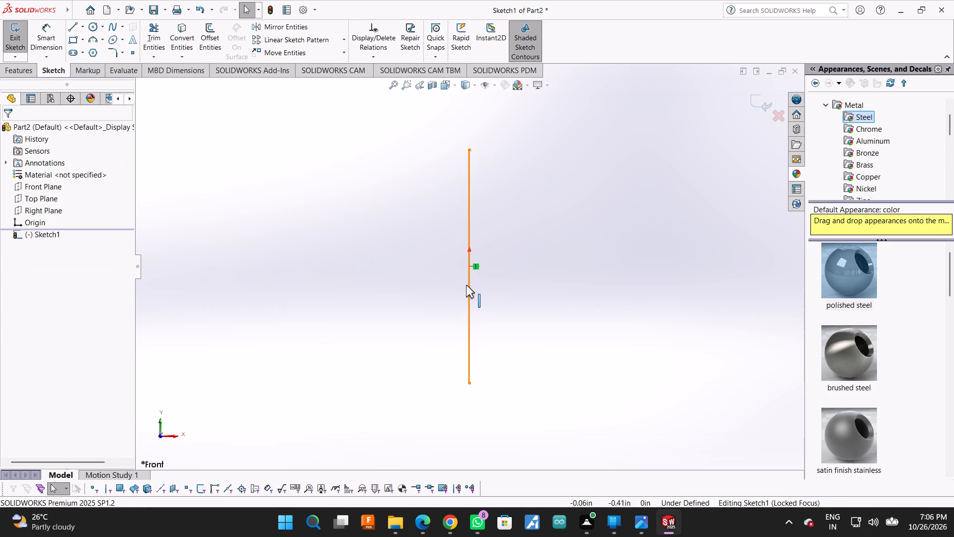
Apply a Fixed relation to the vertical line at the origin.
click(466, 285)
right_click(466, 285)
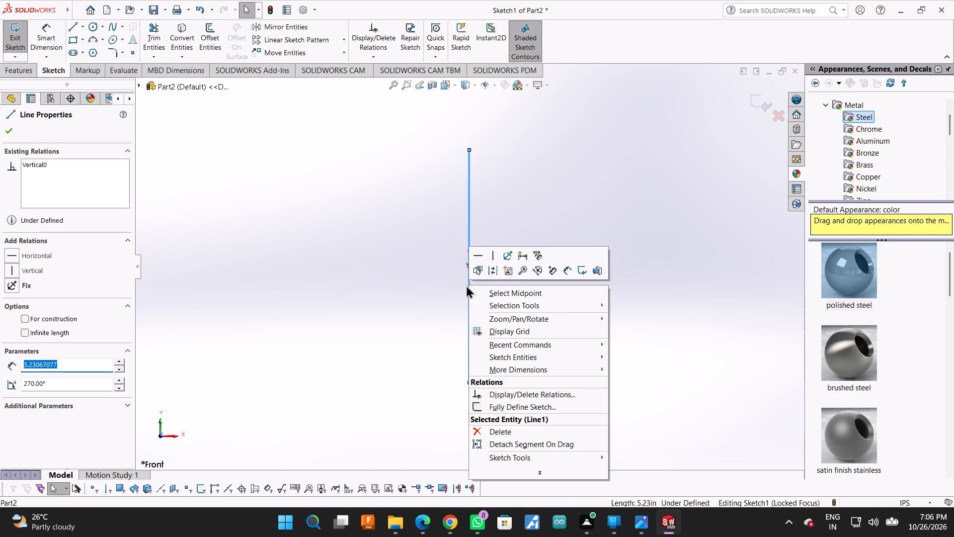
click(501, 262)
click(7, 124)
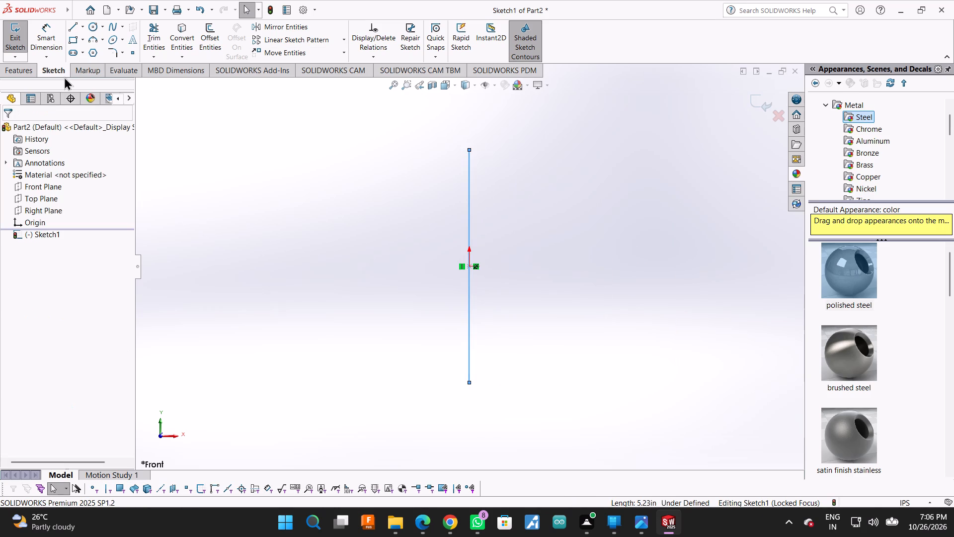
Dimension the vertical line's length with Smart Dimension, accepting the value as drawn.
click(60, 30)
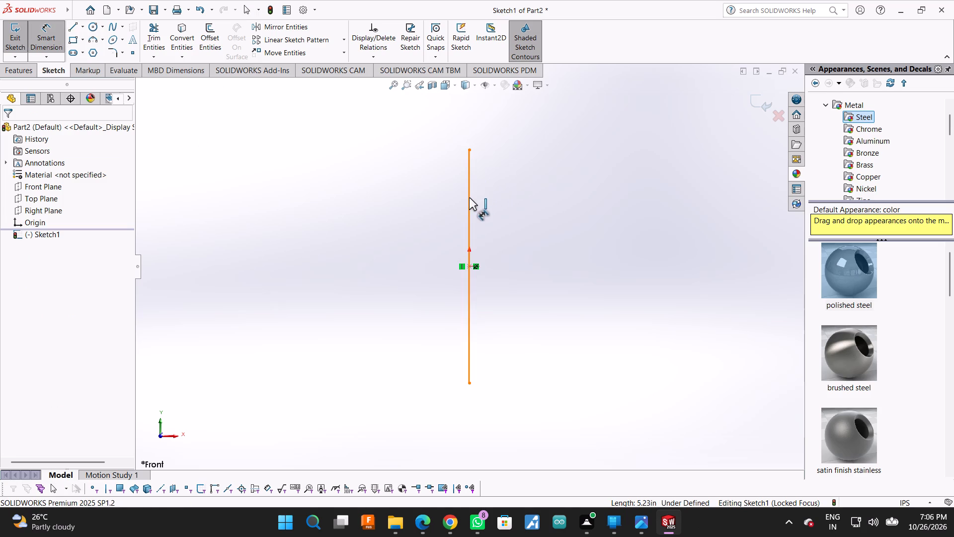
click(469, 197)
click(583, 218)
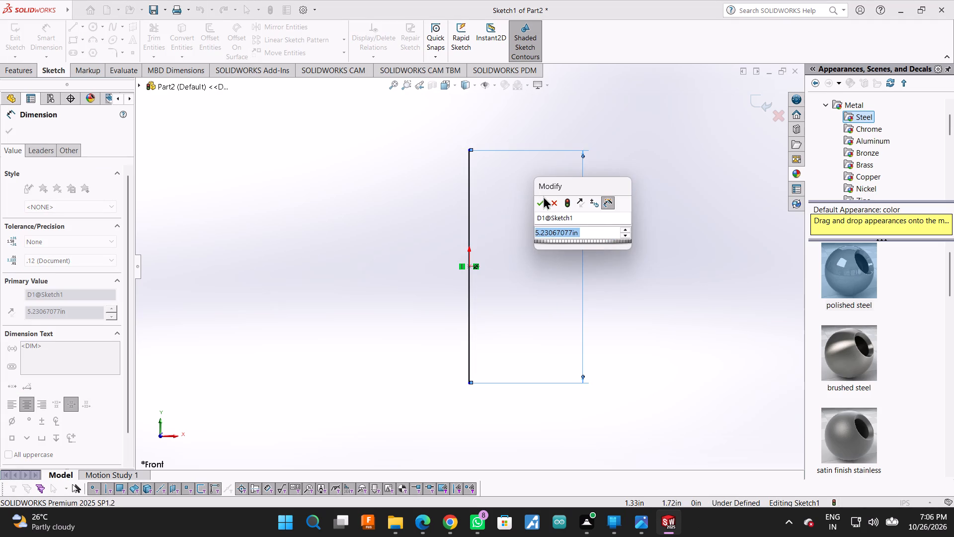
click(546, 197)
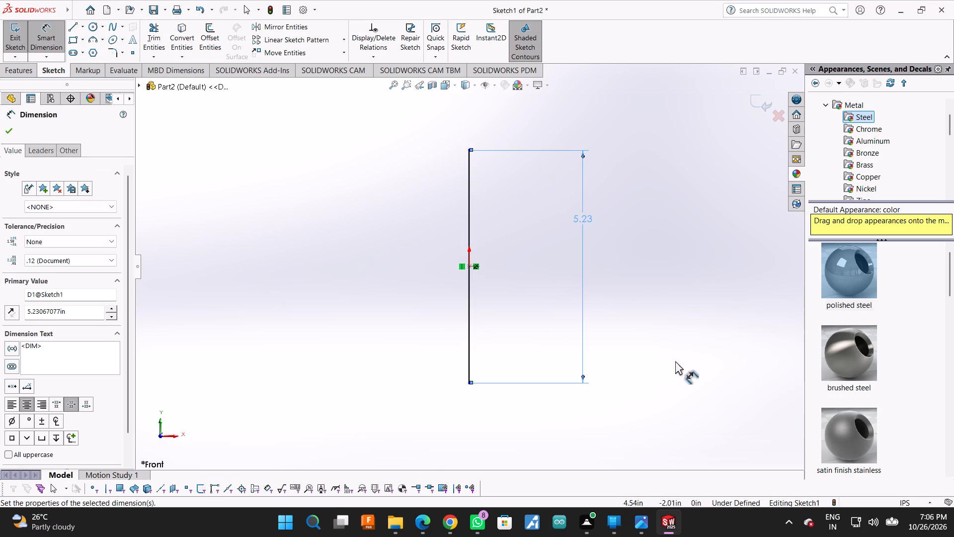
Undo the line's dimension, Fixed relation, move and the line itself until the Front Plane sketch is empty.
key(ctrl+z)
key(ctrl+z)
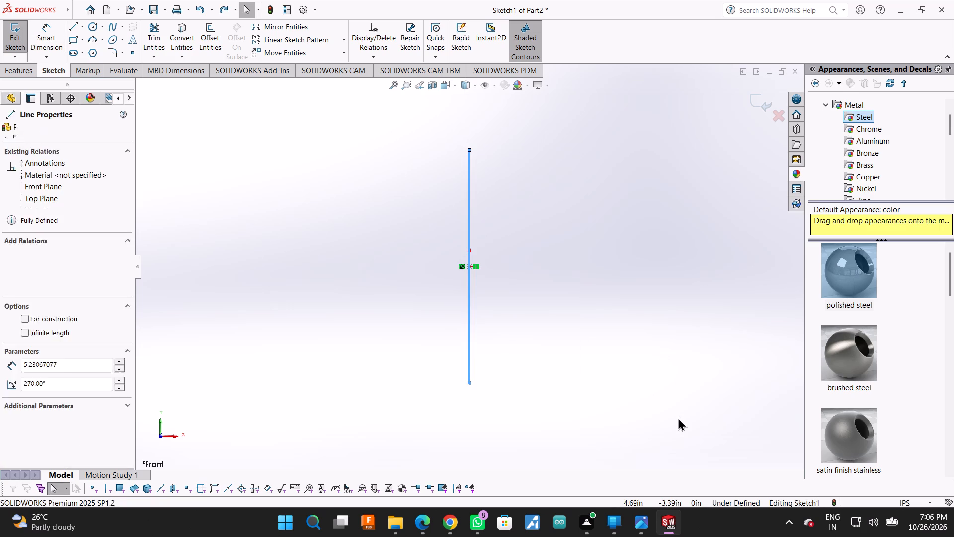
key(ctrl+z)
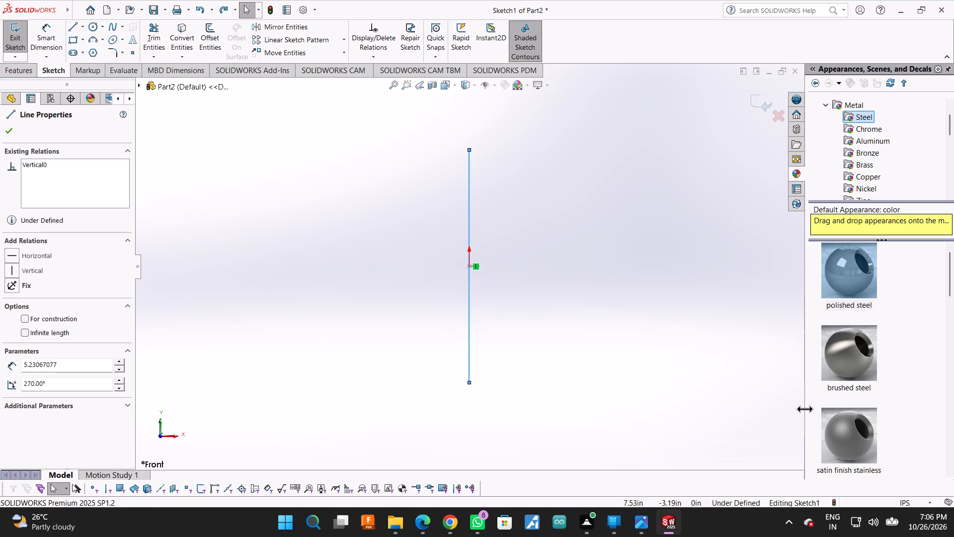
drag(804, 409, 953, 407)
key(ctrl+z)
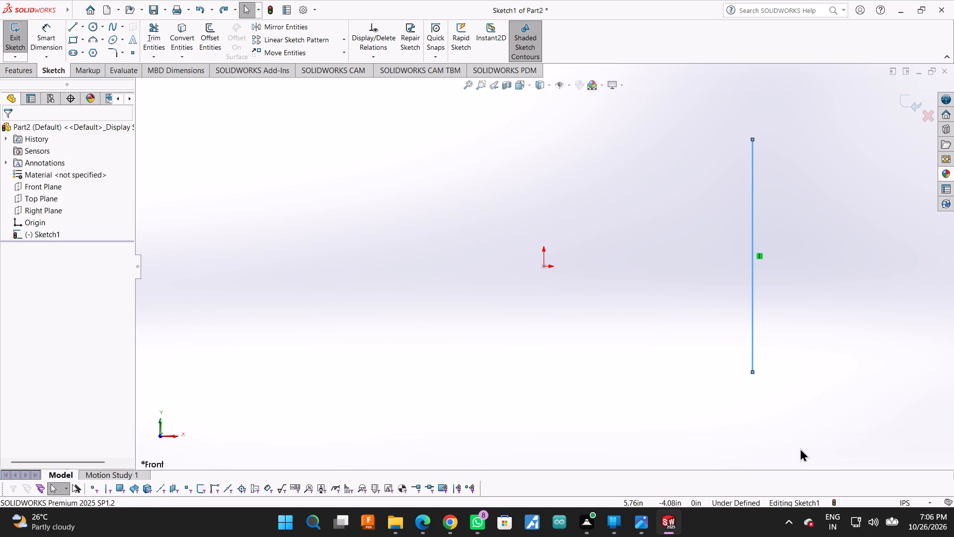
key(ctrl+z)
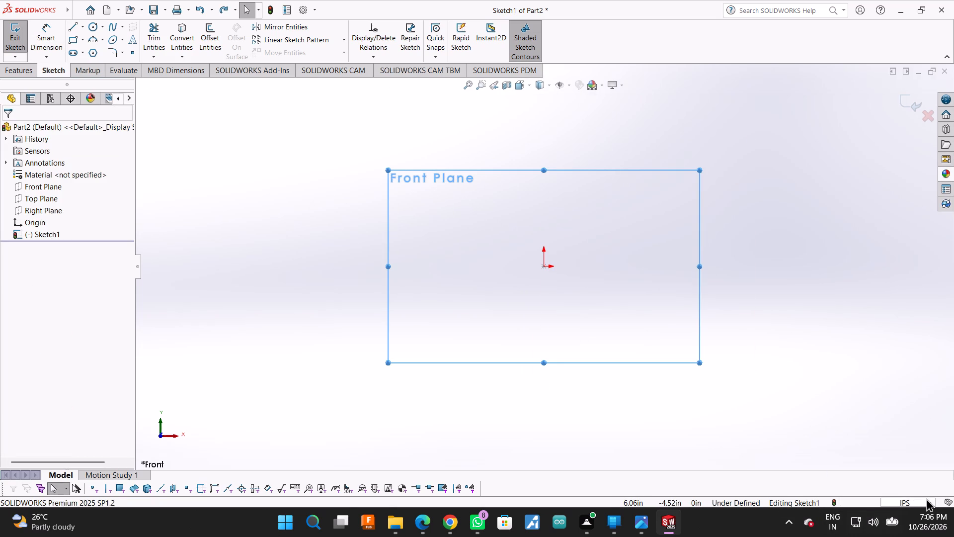
Set the document's unit system to MMGS.
click(917, 503)
click(903, 458)
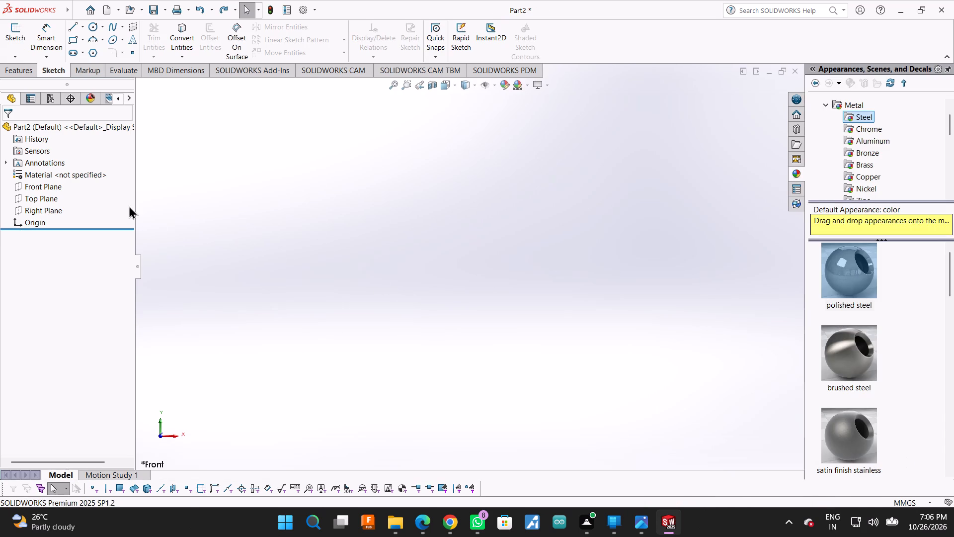
Orient the view normal to the Front Plane, facing front, and start a new sketch on that plane.
click(36, 182)
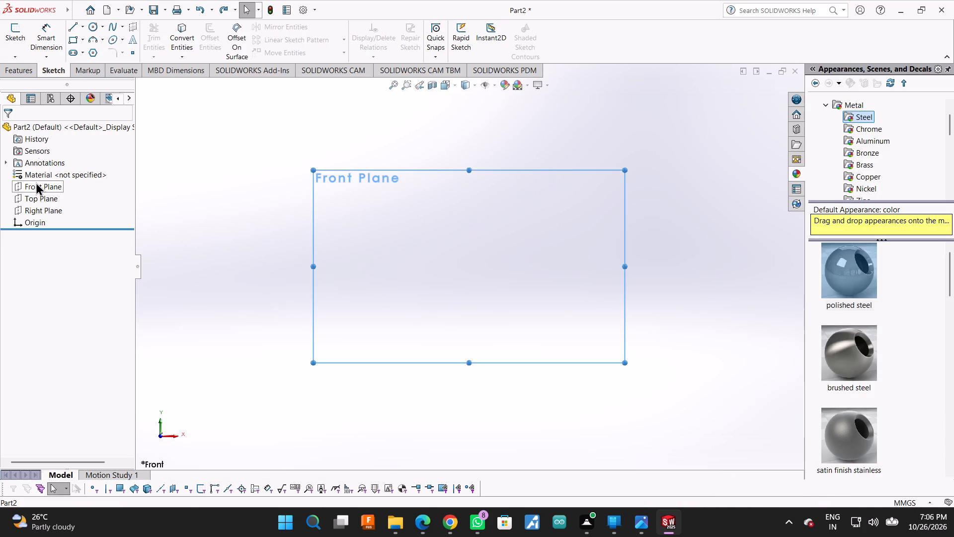
click(86, 164)
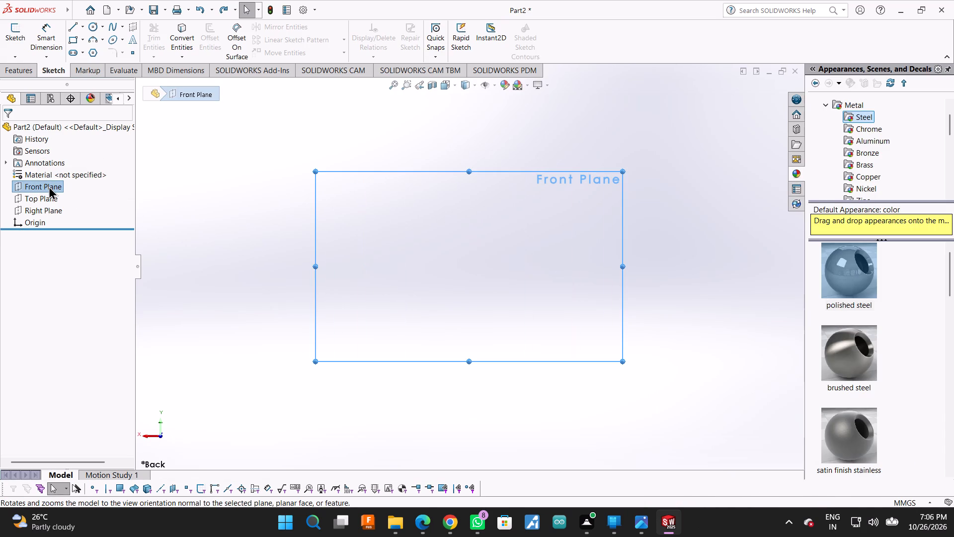
click(49, 186)
click(98, 173)
click(71, 187)
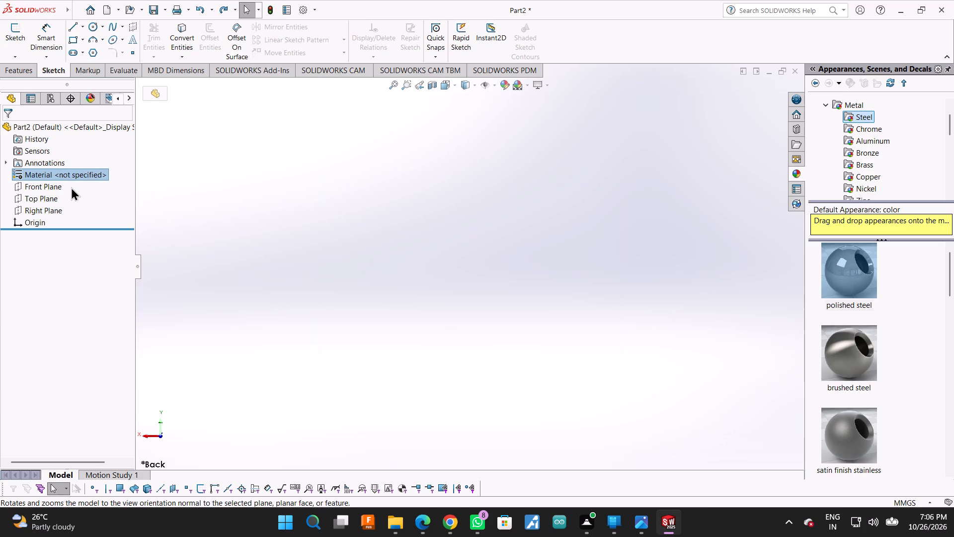
click(65, 189)
click(56, 188)
click(113, 176)
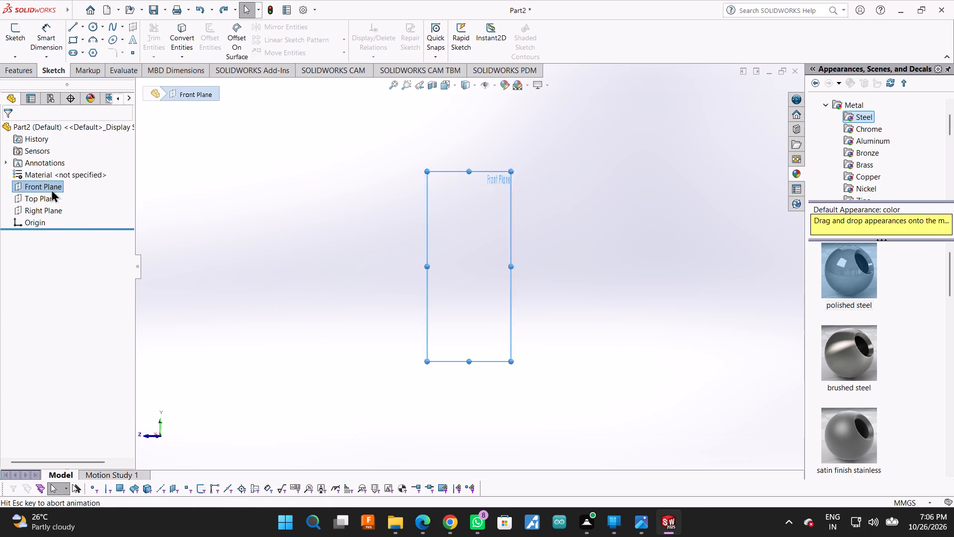
click(46, 191)
click(58, 171)
click(57, 190)
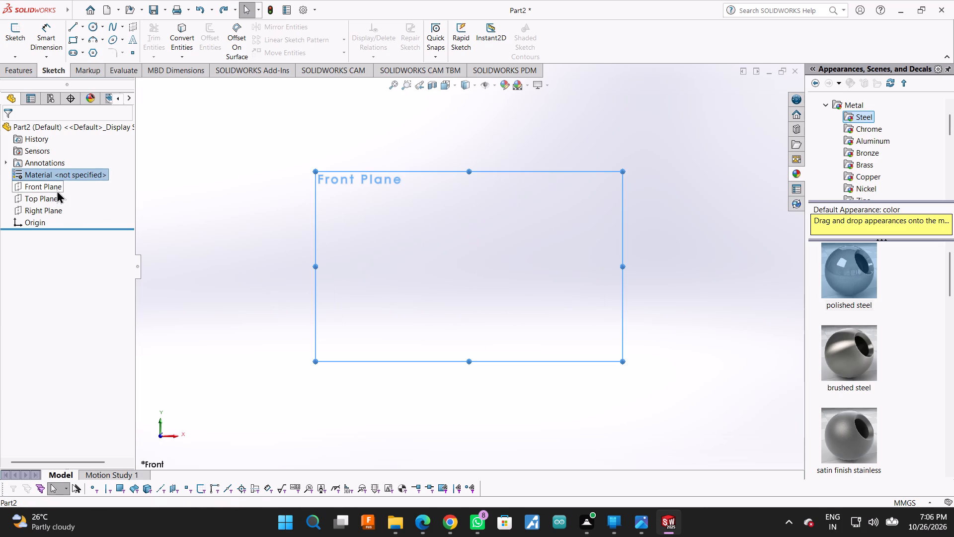
click(68, 180)
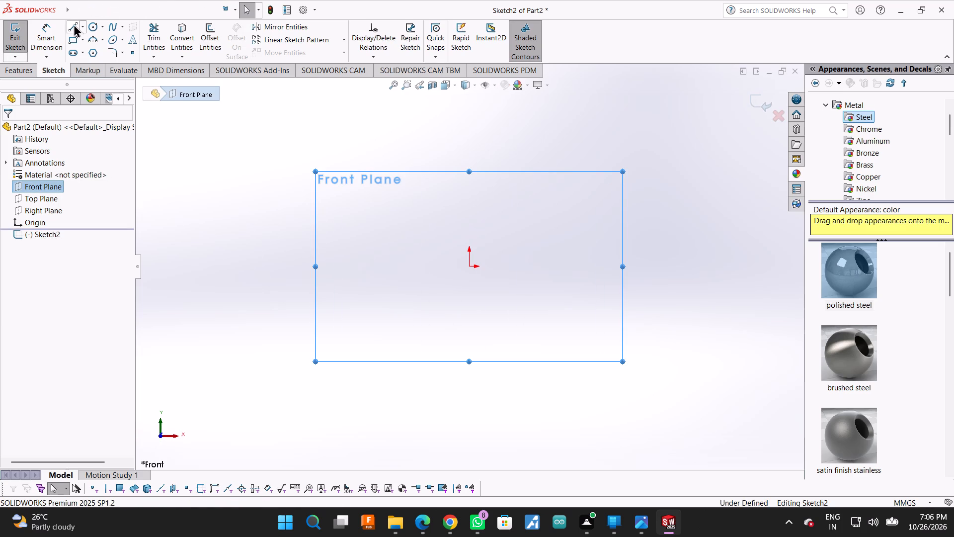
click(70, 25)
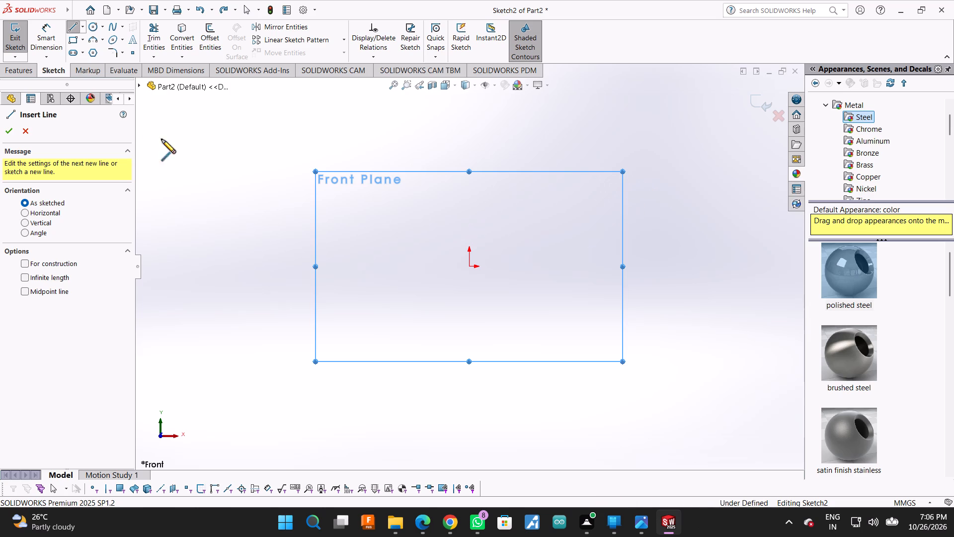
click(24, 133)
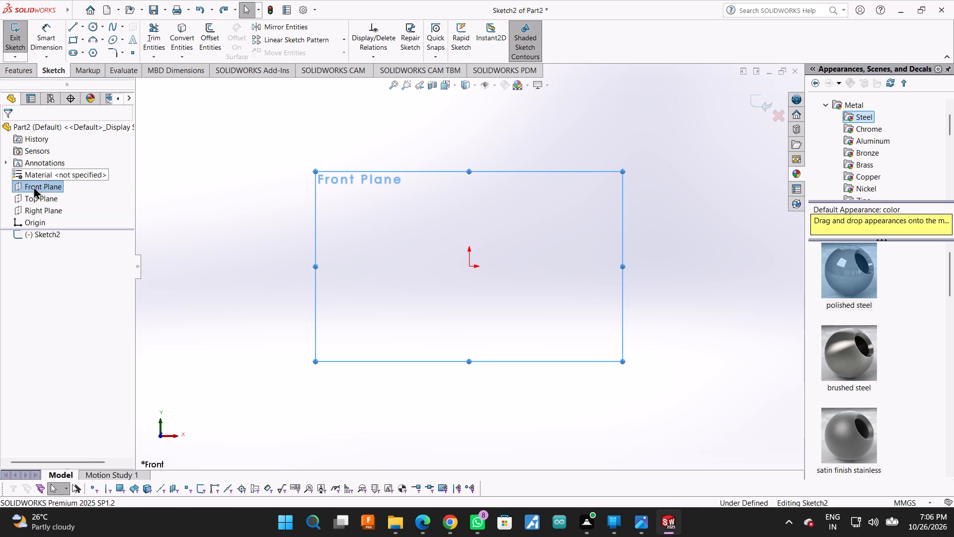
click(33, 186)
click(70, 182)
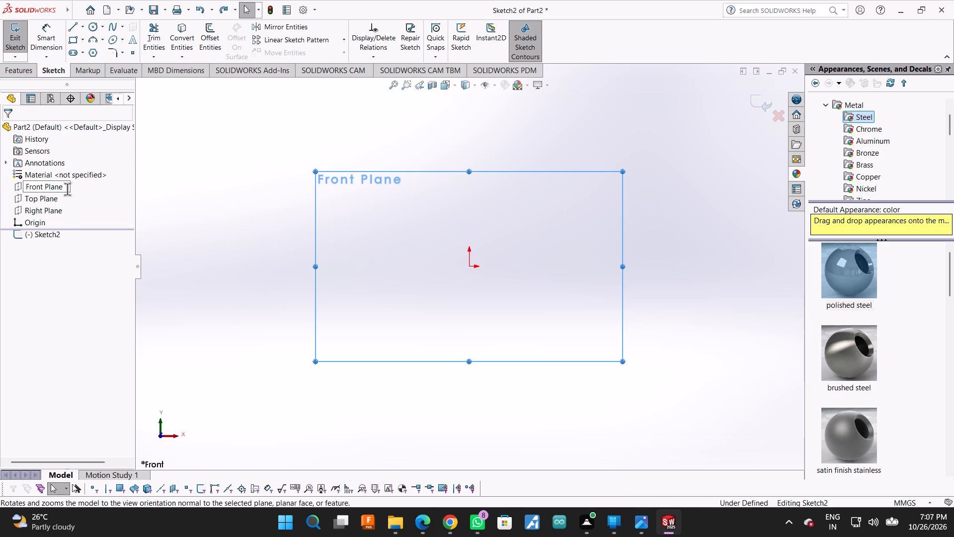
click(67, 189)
Sketch a vertical line about 112 mm long to the right of the origin.
click(69, 25)
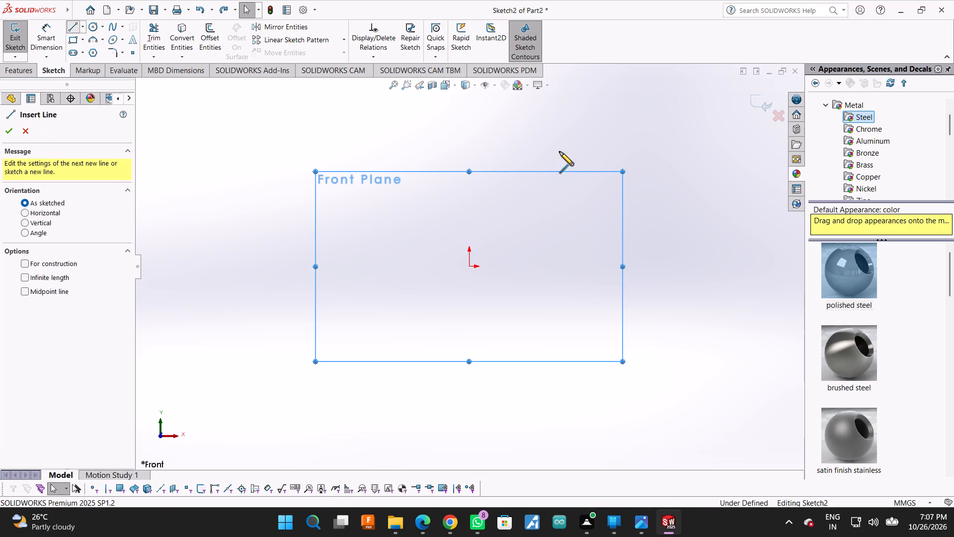
click(697, 173)
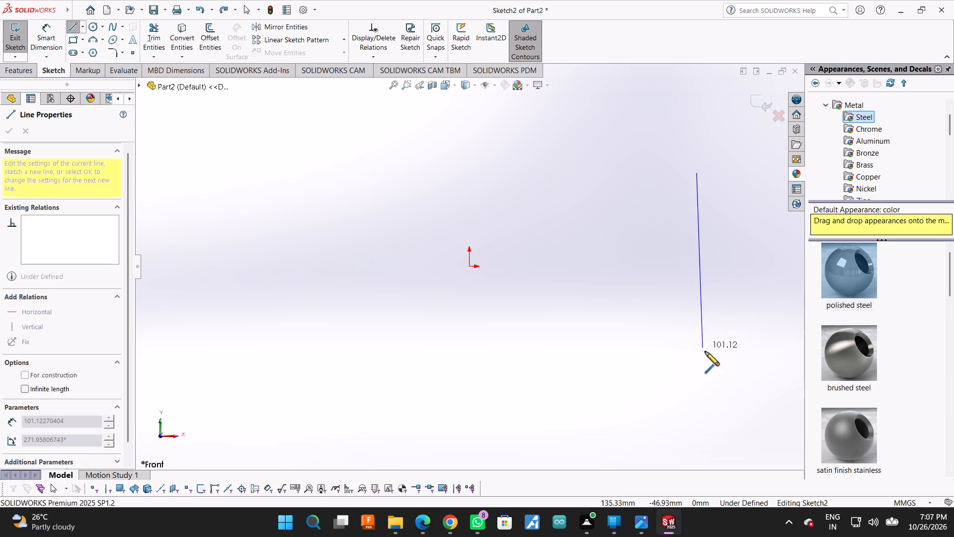
click(697, 367)
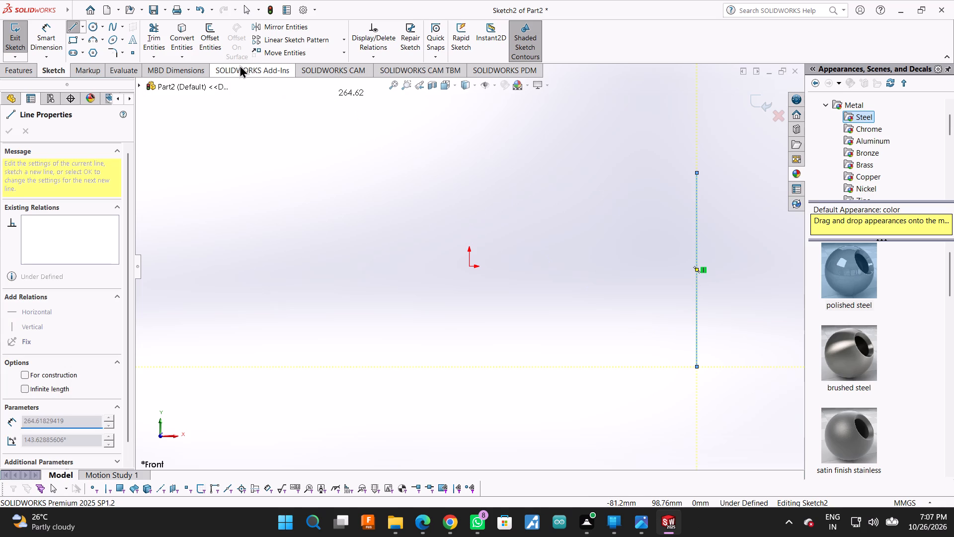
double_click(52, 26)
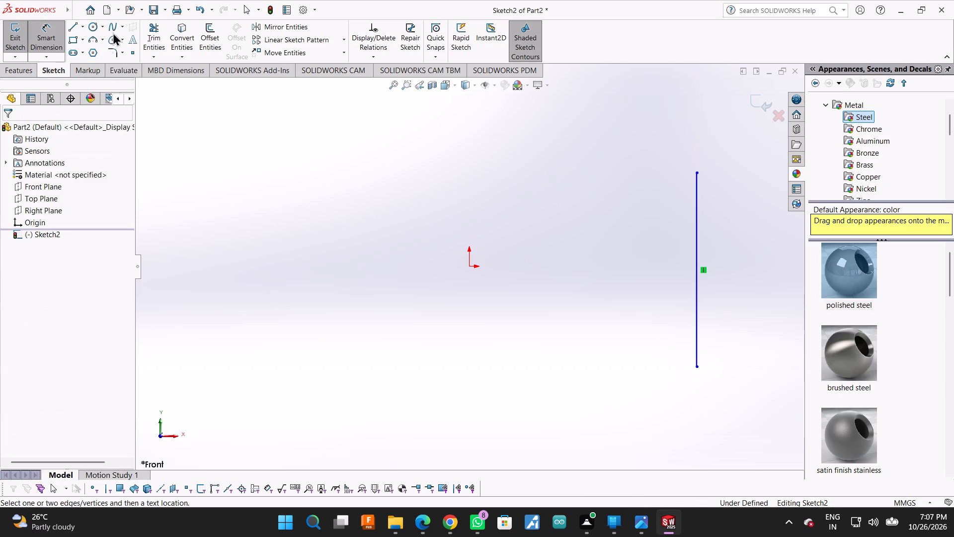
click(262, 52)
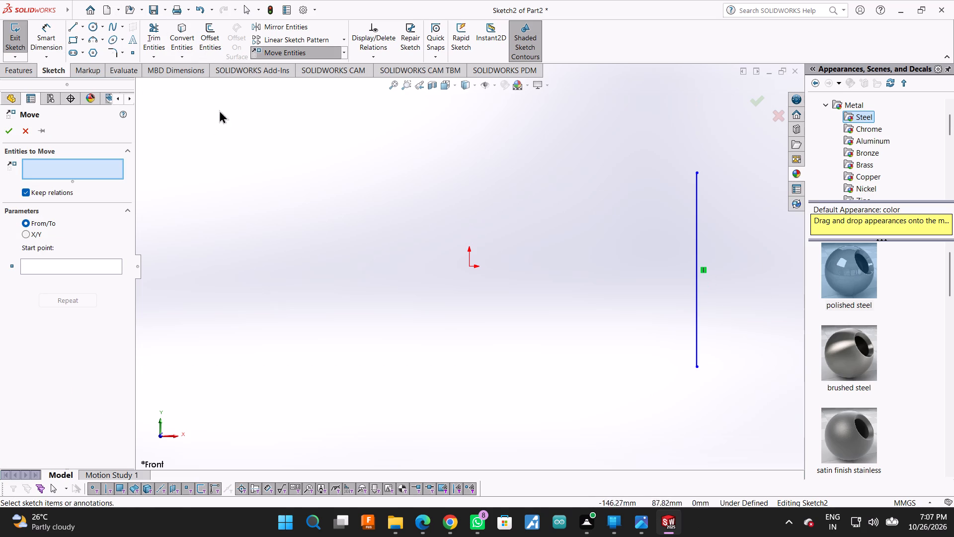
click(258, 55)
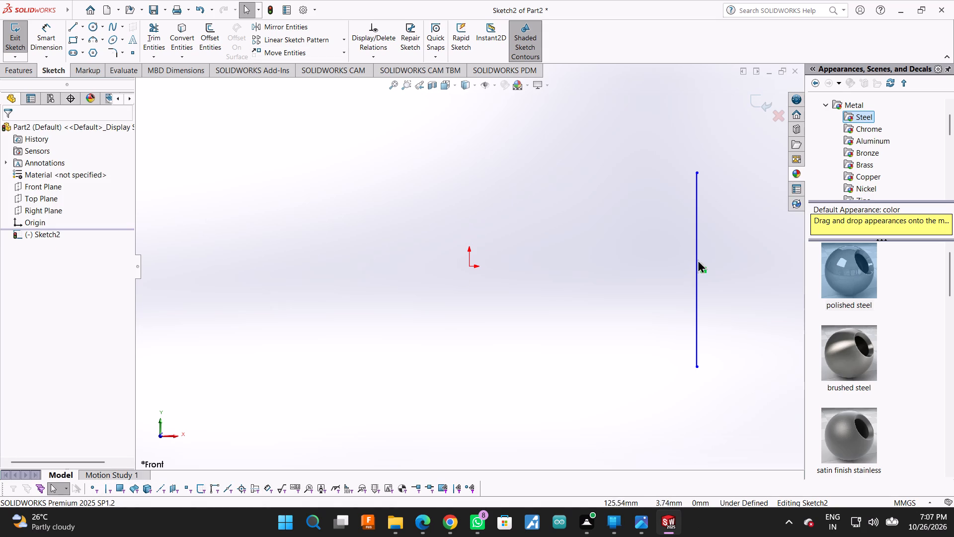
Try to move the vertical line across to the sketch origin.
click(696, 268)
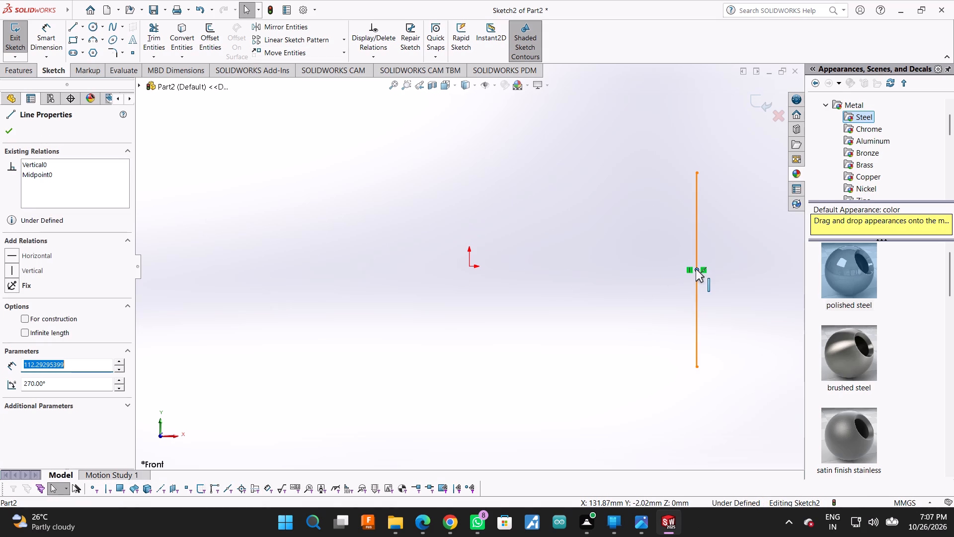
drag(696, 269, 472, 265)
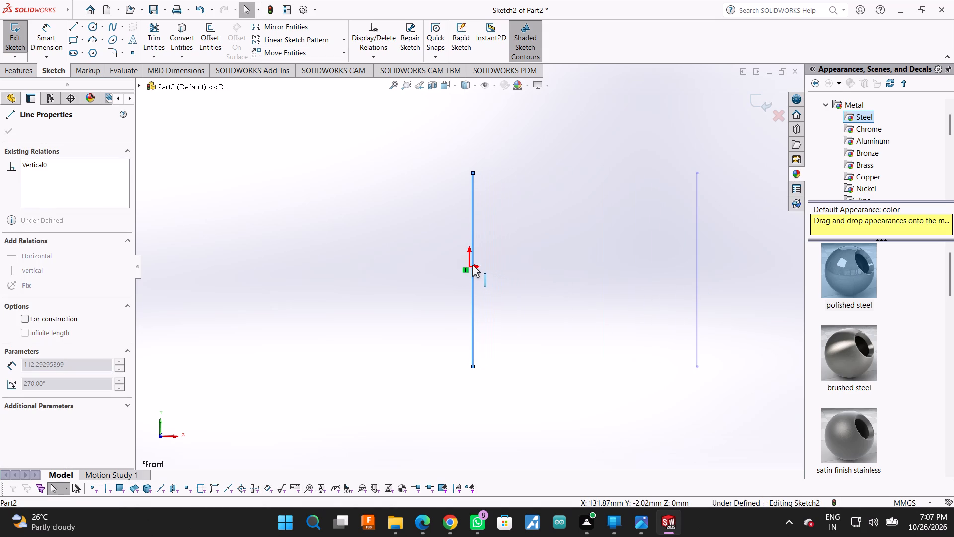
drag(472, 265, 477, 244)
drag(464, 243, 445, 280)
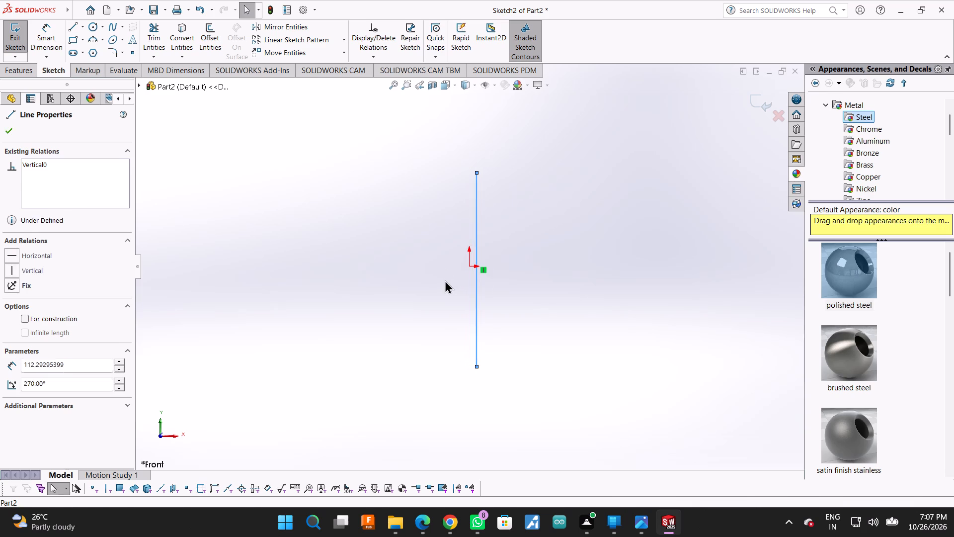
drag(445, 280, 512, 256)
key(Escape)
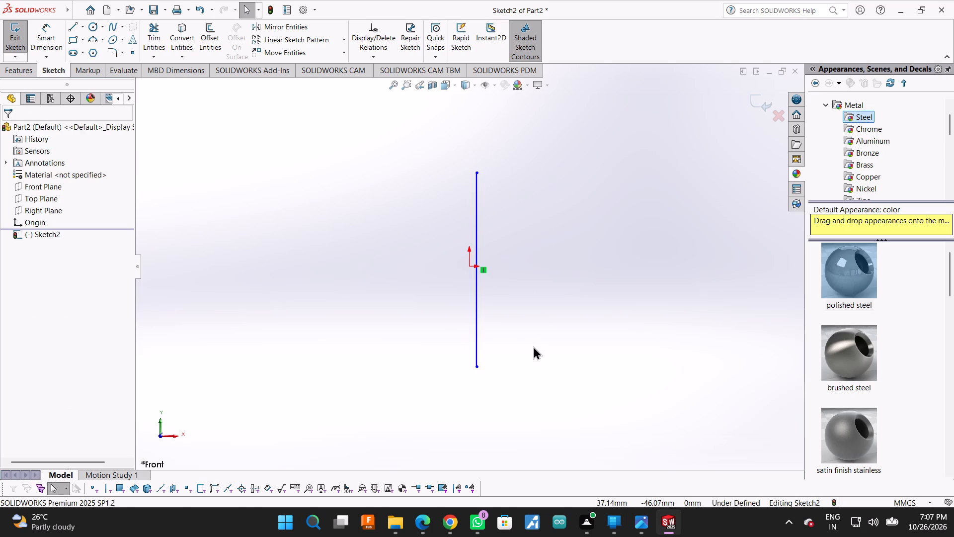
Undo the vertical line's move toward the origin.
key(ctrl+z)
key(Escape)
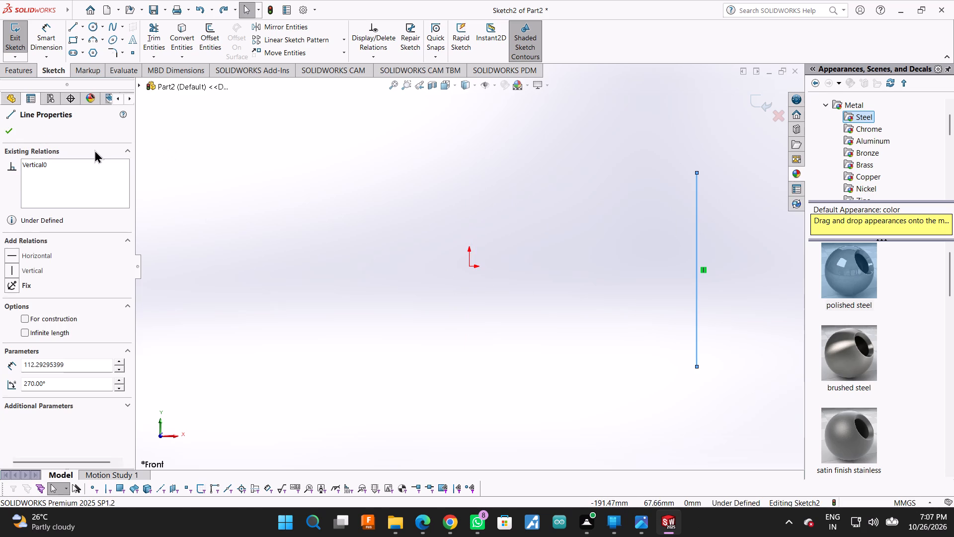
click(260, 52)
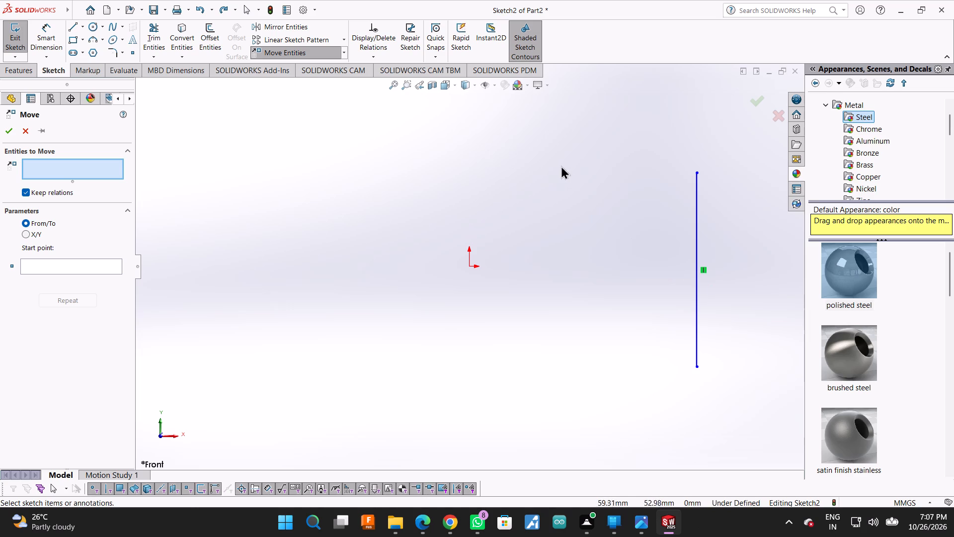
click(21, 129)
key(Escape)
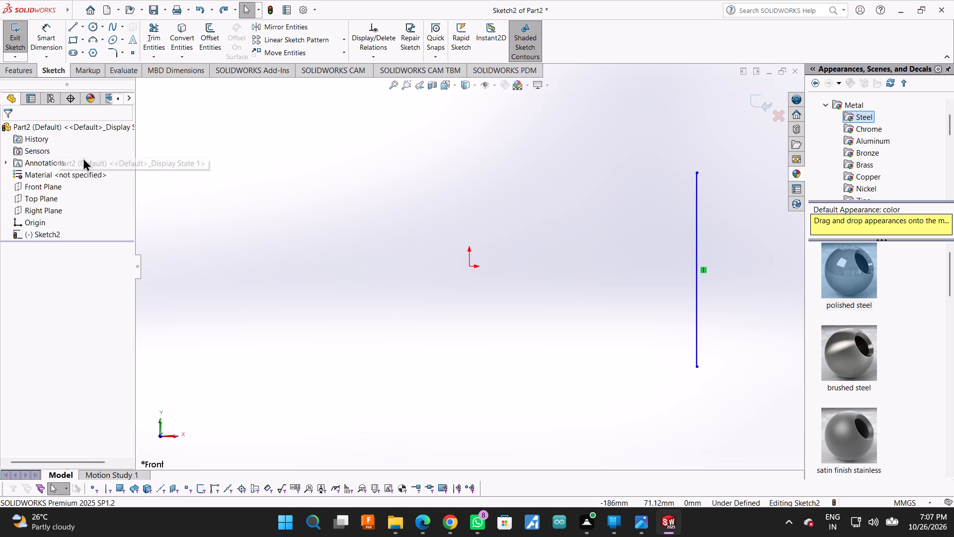
Undo the vertical line so that the Front Plane sketch is empty.
key(ctrl+z)
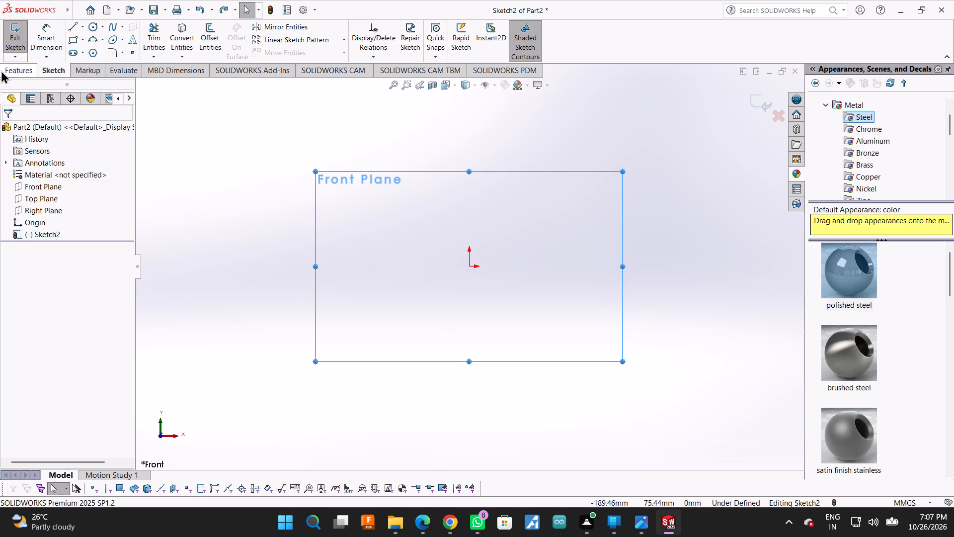
Start a new line in the Front Plane sketch with its orientation as sketched.
click(69, 23)
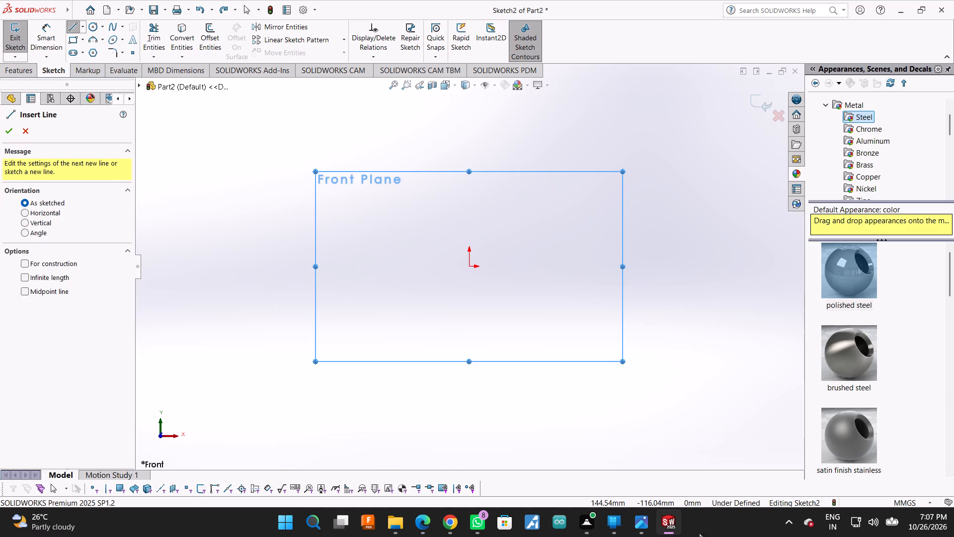
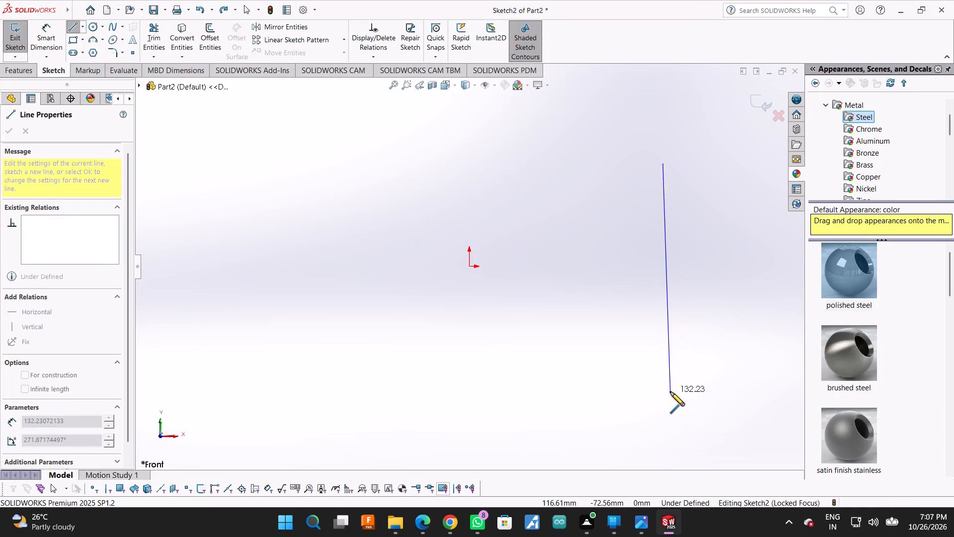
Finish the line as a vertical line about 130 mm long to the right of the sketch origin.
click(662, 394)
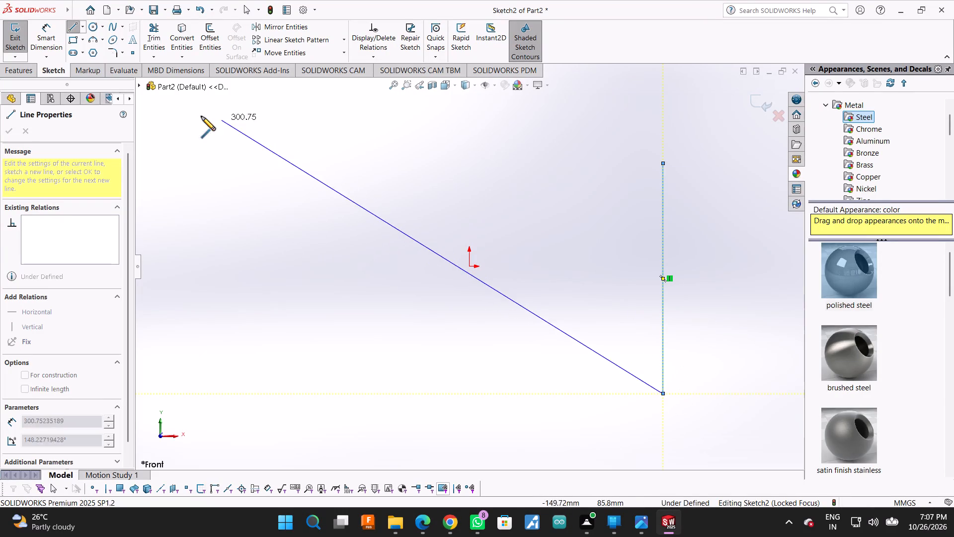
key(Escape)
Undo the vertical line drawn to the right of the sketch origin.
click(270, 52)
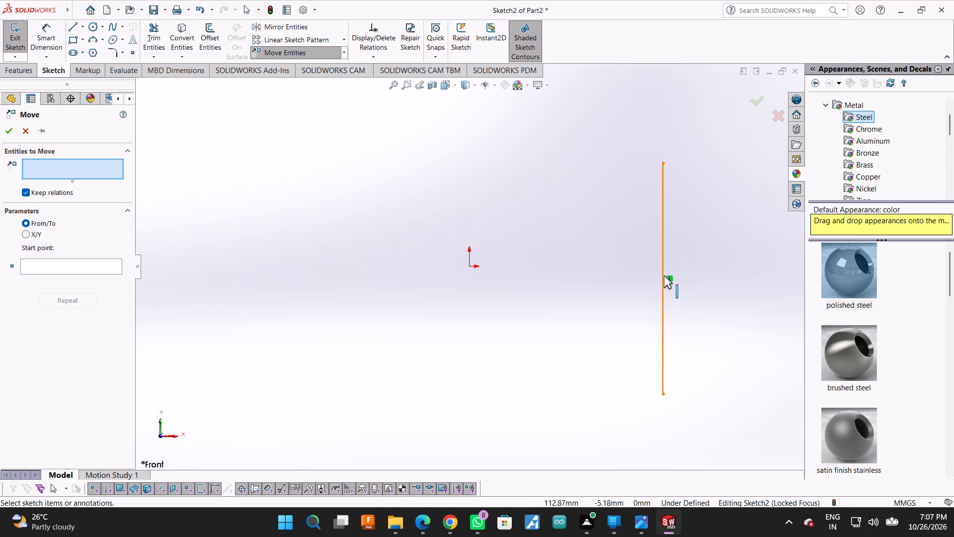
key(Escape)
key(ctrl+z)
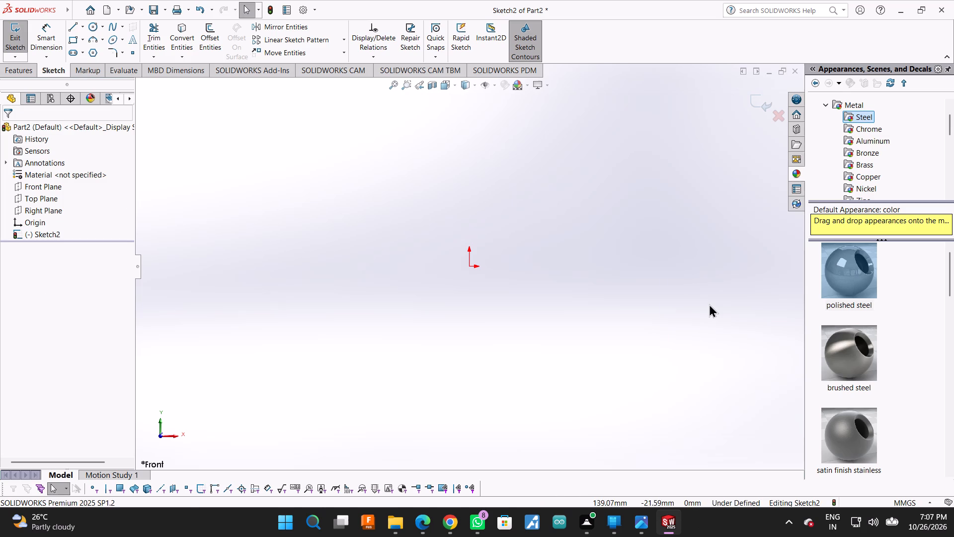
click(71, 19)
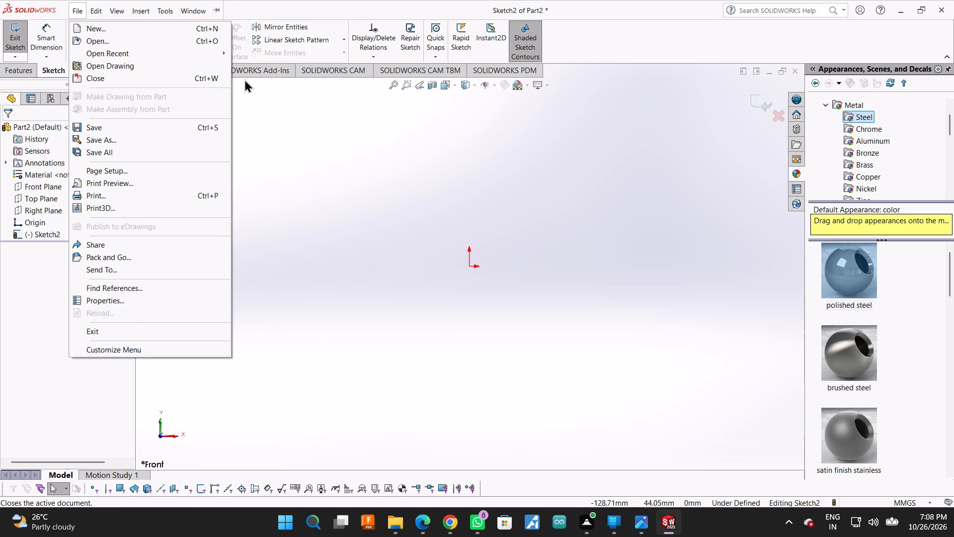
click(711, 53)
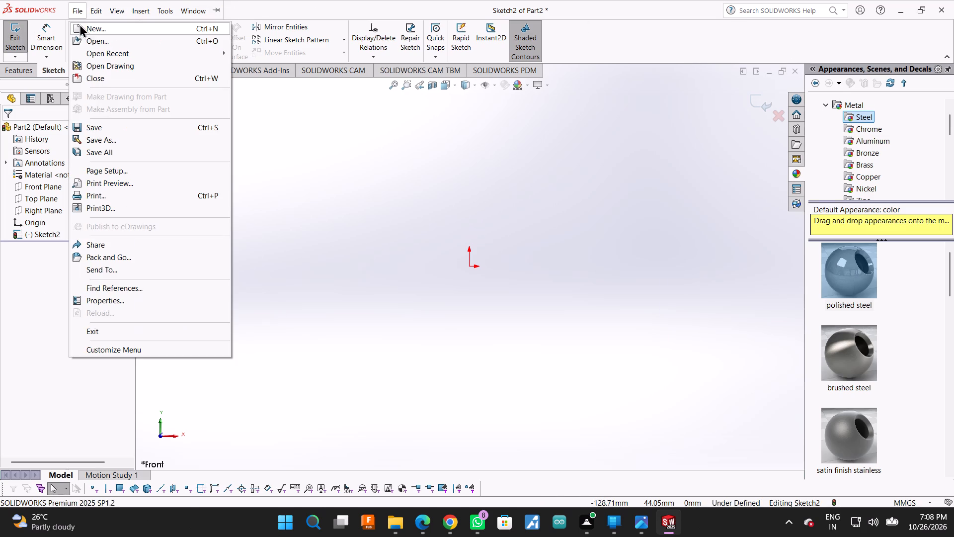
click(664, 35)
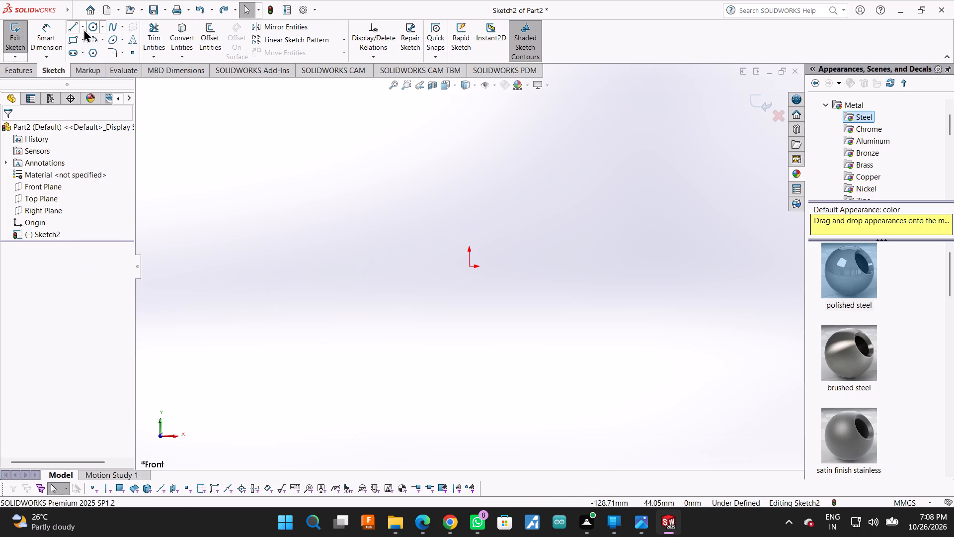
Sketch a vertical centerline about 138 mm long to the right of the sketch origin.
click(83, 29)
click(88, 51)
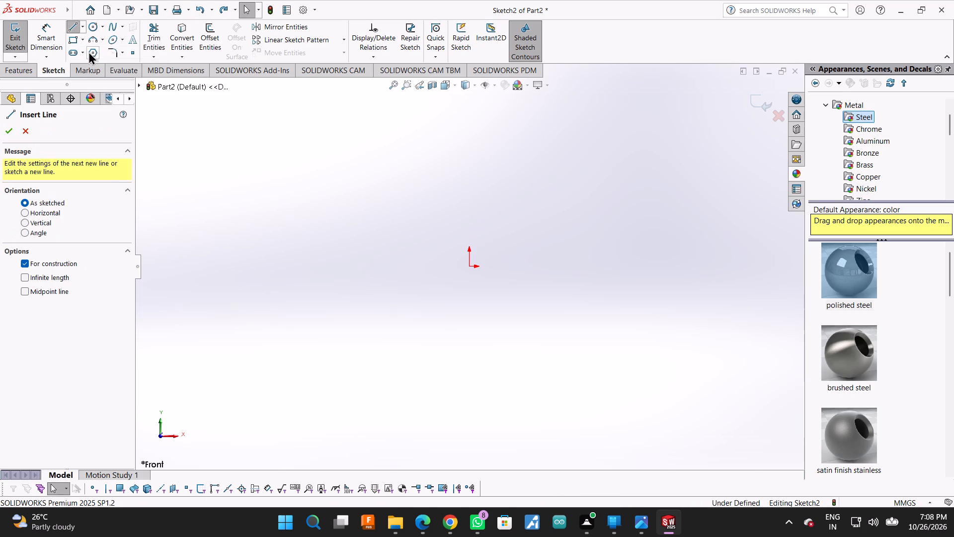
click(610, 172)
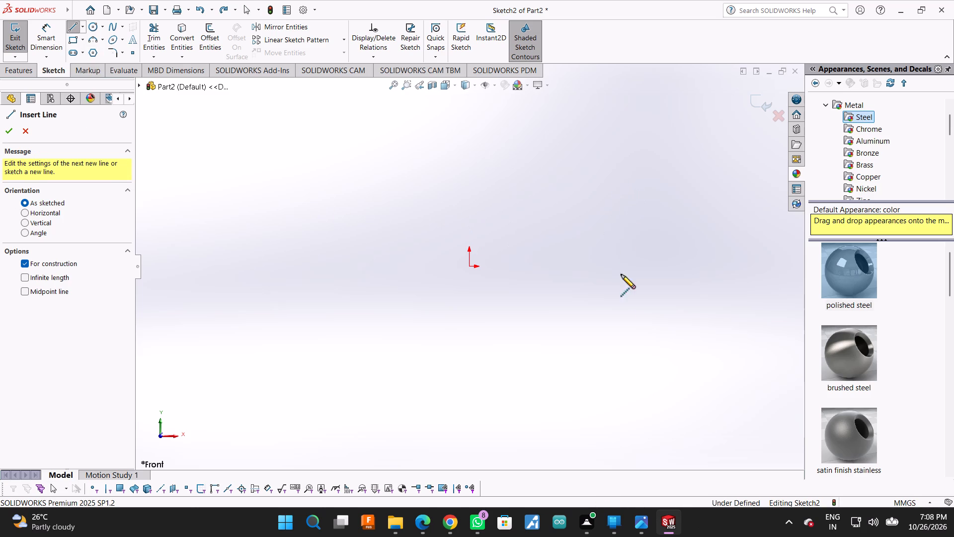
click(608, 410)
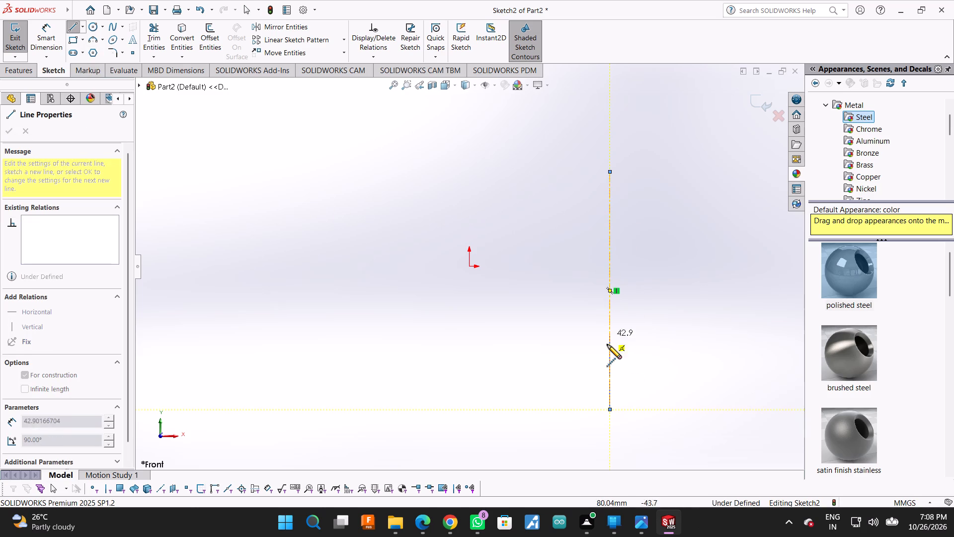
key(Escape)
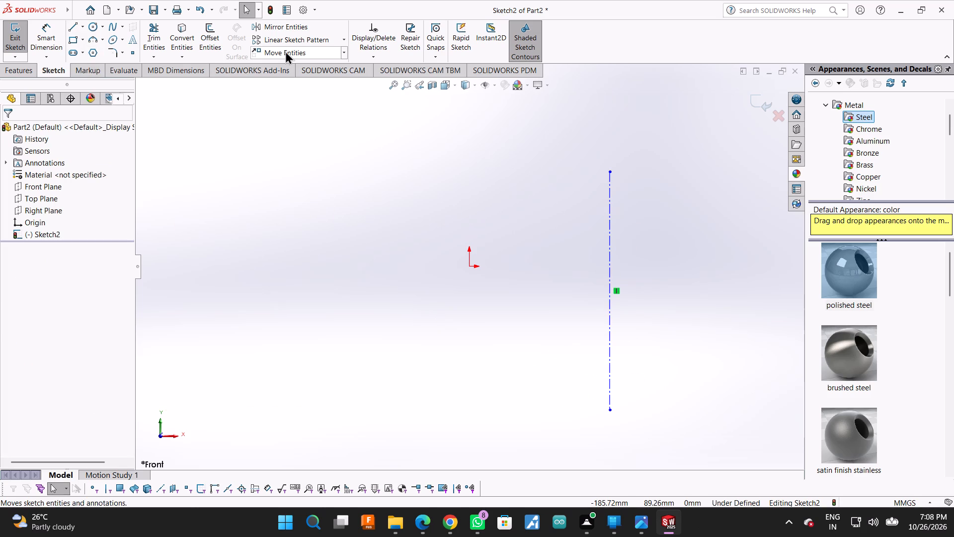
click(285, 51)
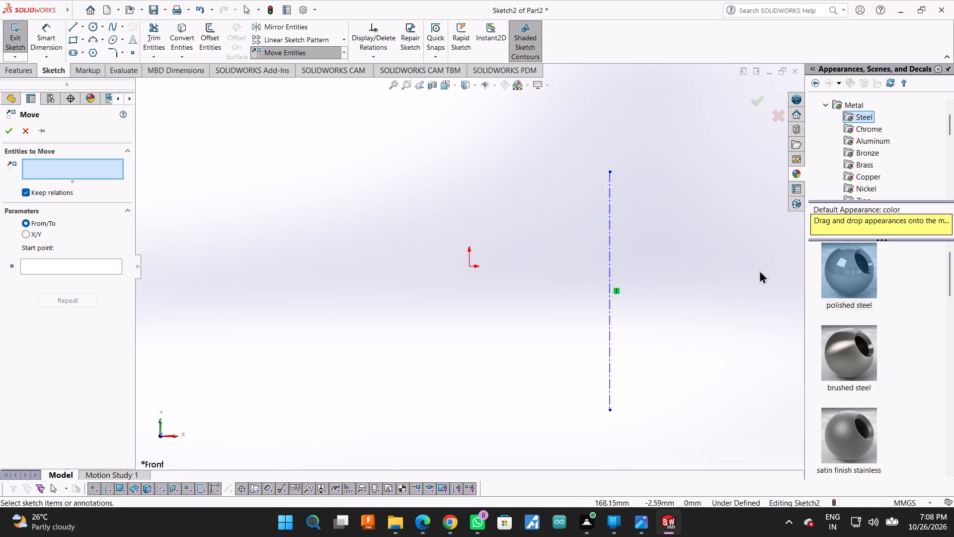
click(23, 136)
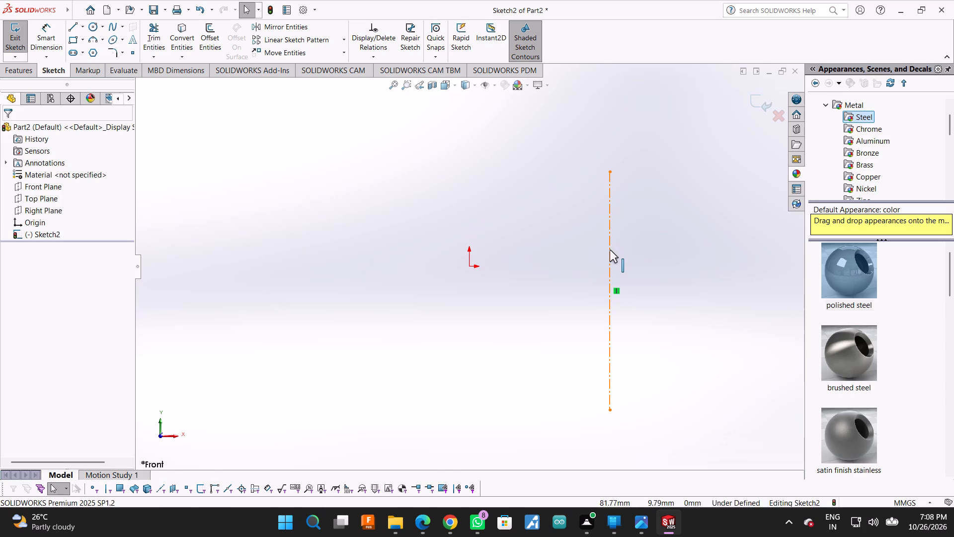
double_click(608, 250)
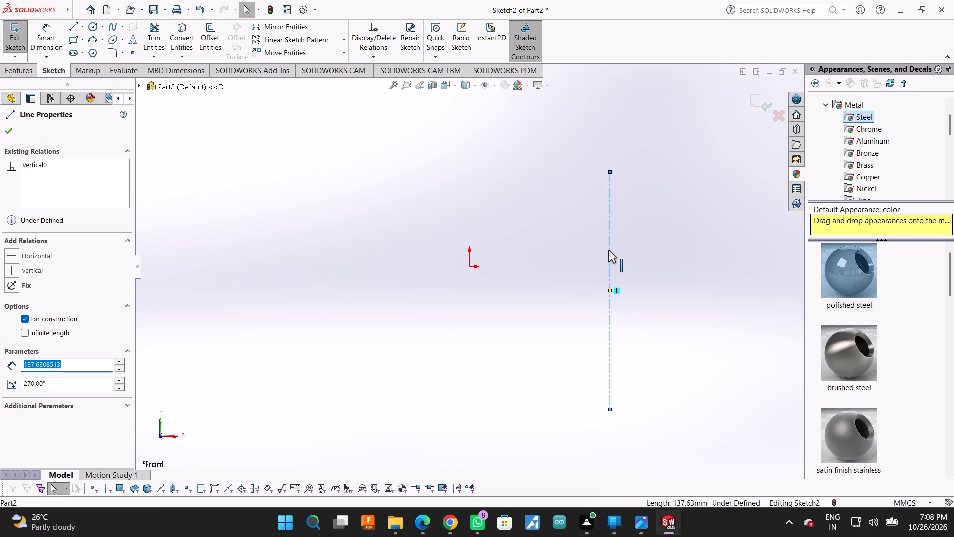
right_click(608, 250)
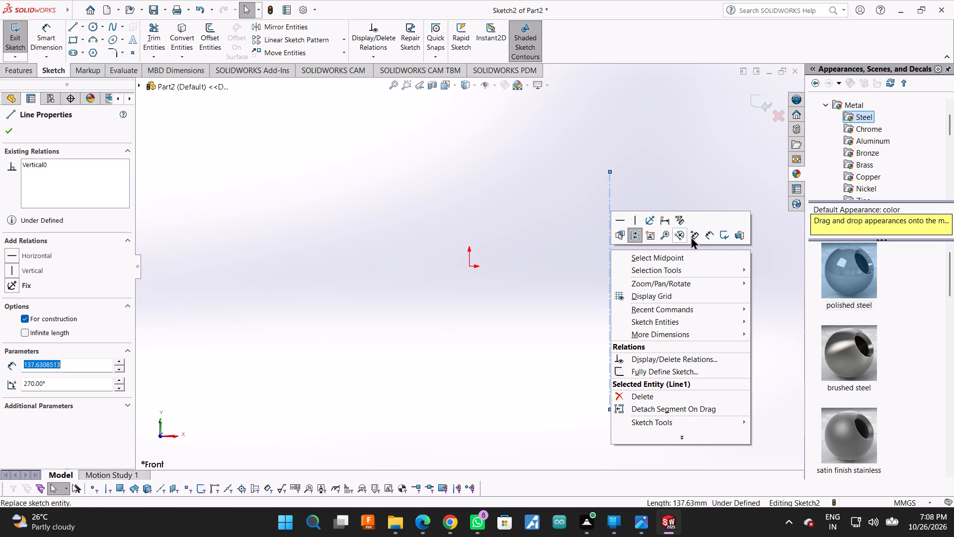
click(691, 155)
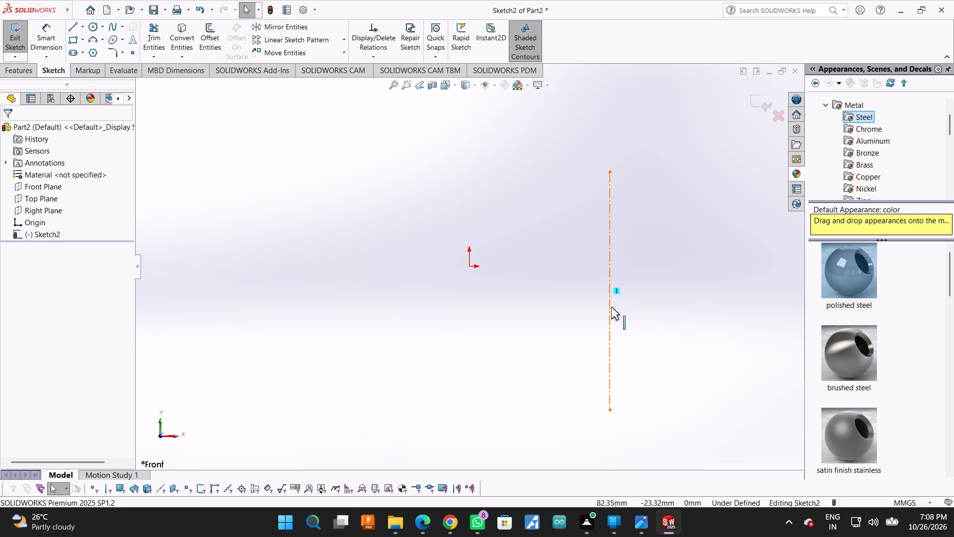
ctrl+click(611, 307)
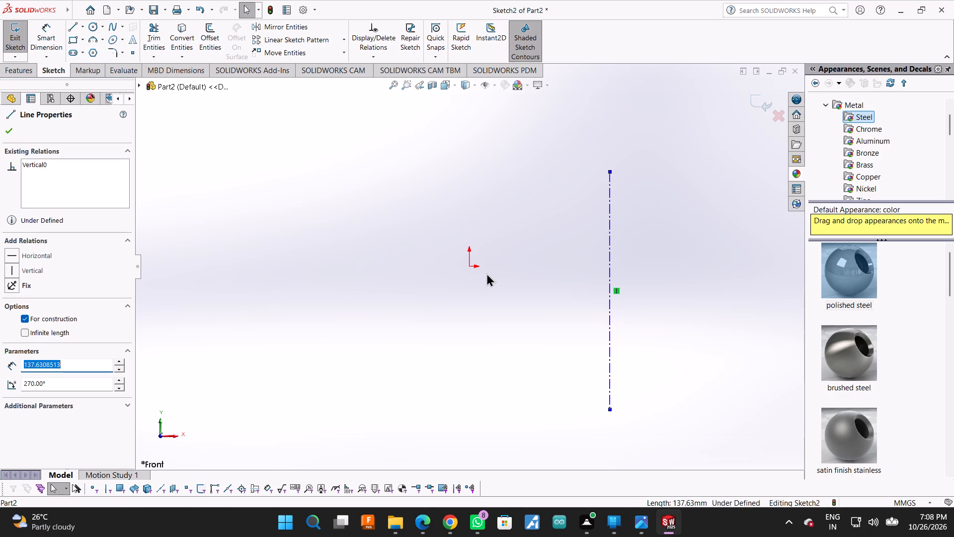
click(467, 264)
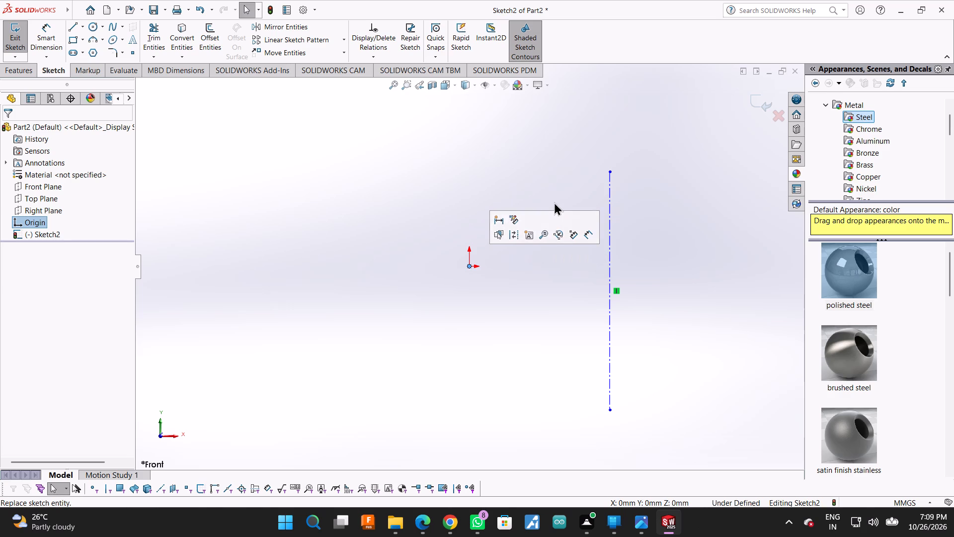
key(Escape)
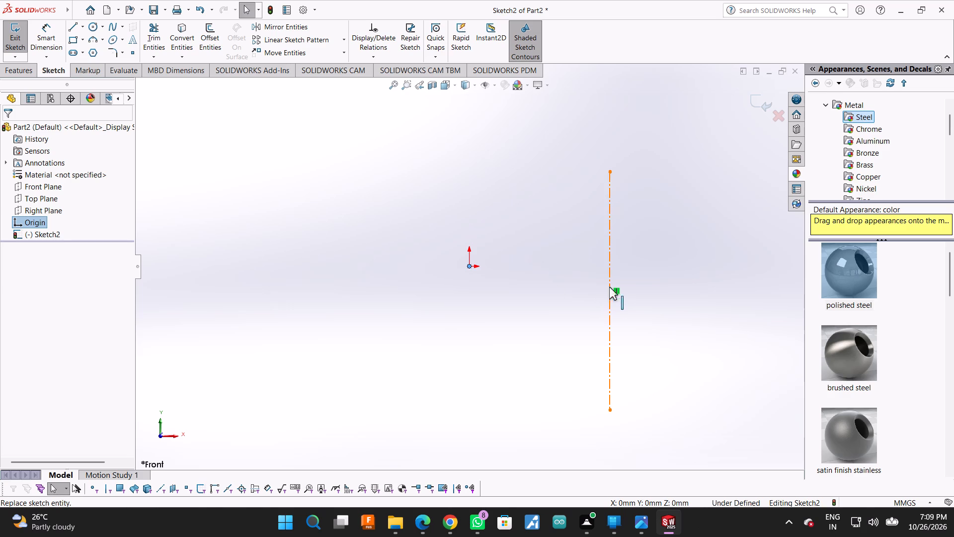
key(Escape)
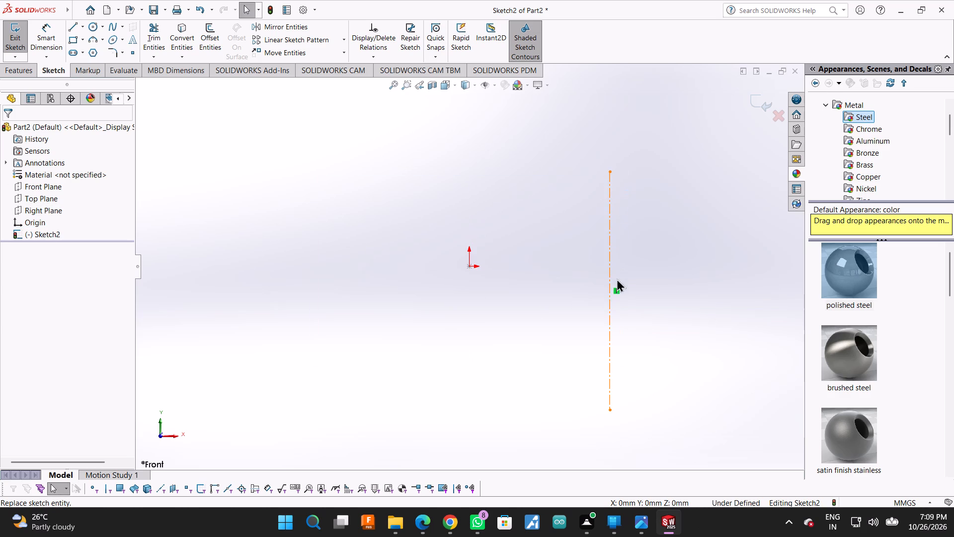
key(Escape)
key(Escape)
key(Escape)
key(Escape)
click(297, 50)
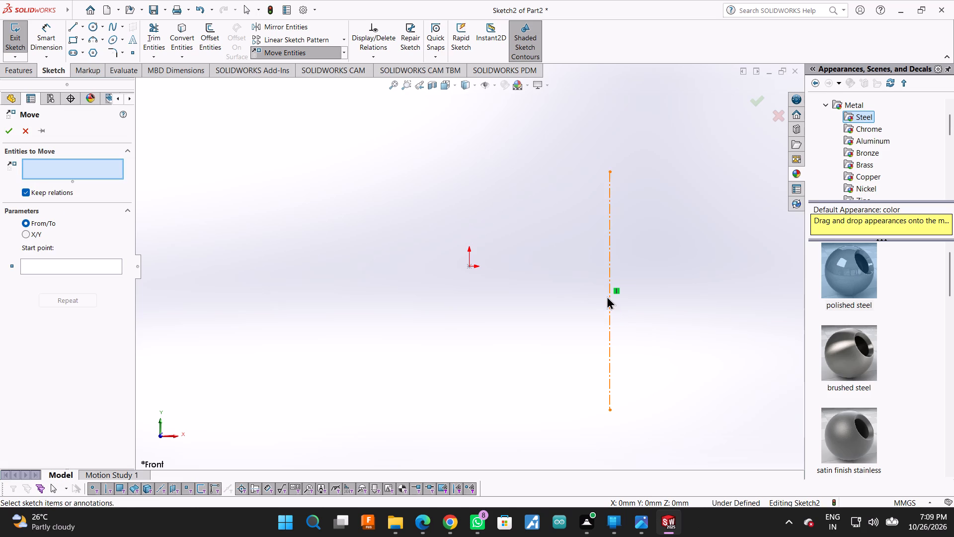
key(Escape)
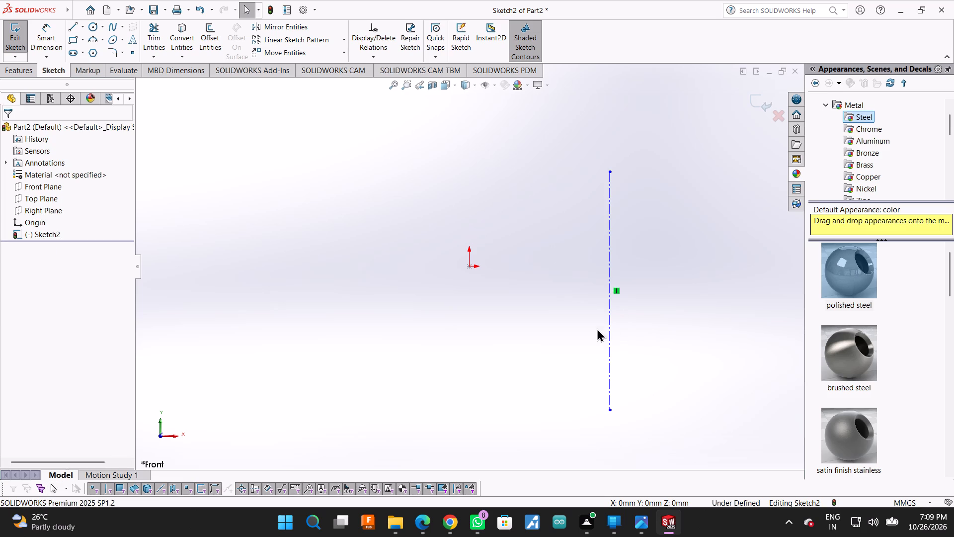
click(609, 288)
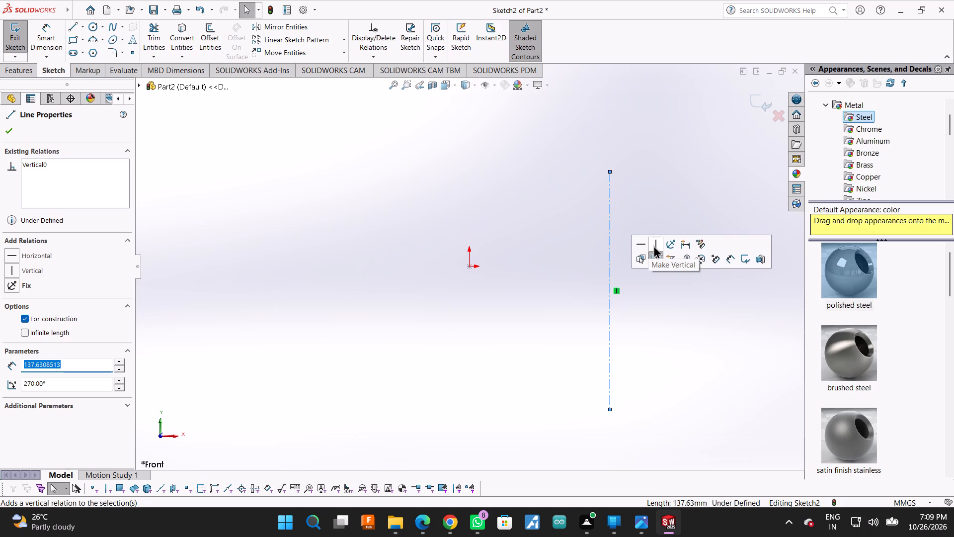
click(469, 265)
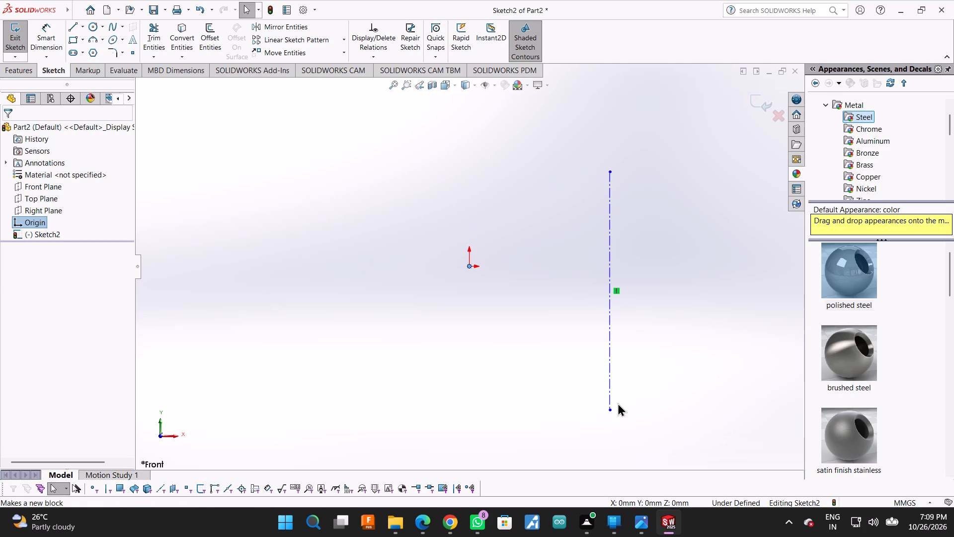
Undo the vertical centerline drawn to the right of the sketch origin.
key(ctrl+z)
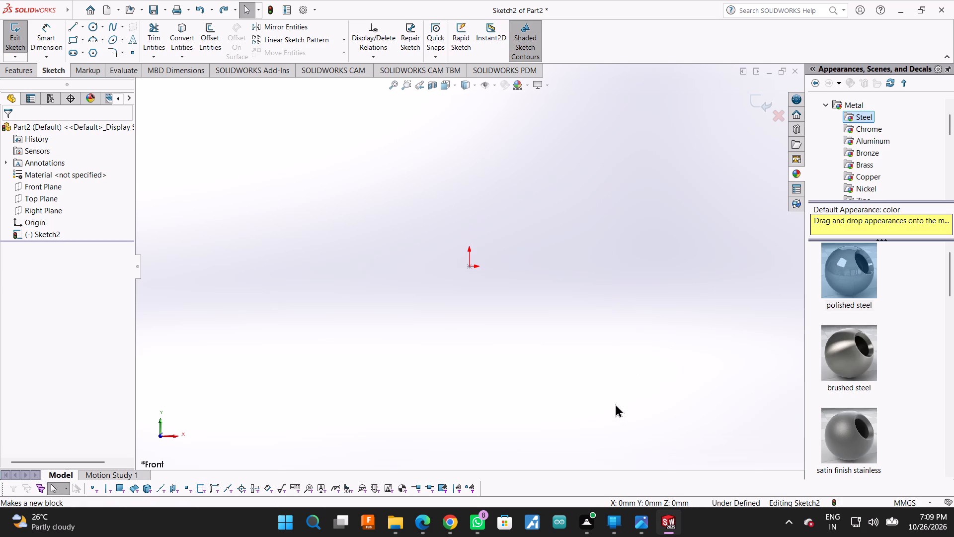
Sketch a solid vertical line about 111 mm long passing through the sketch origin, starting above it and ending below it.
click(68, 27)
click(469, 154)
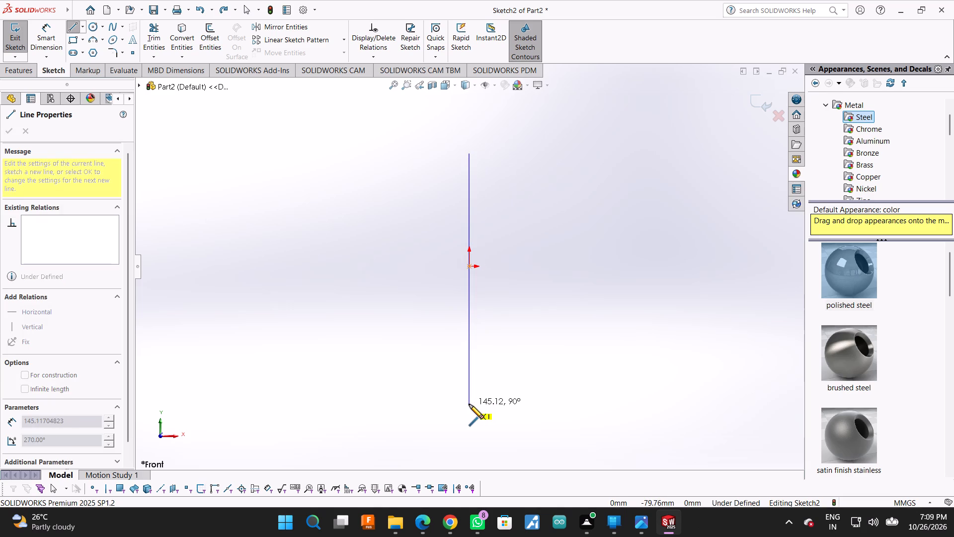
click(467, 346)
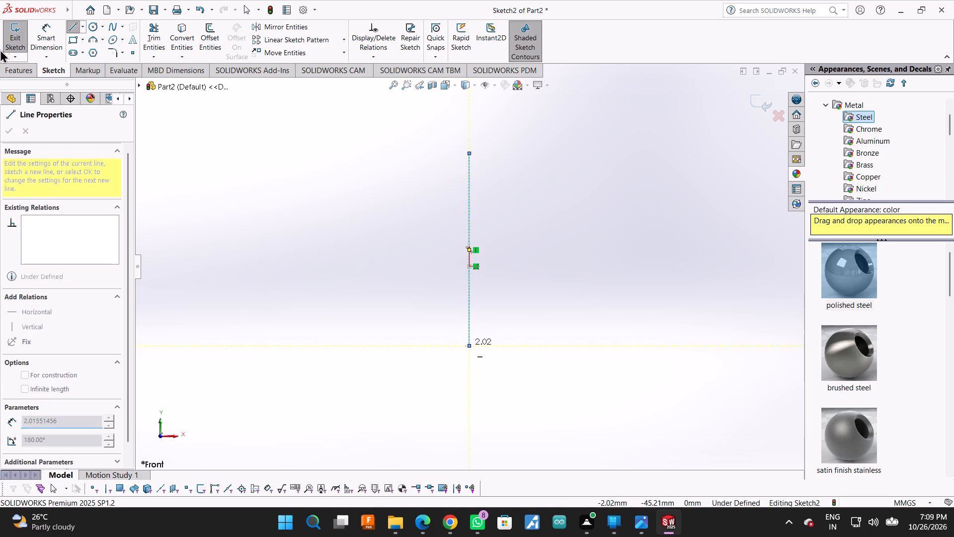
Dimension the length of the vertical line through the origin.
click(57, 34)
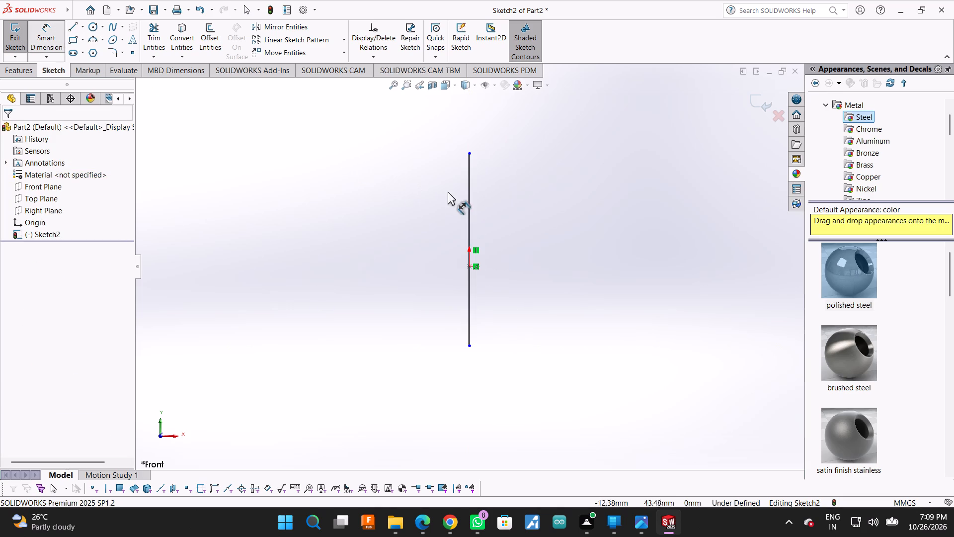
click(468, 198)
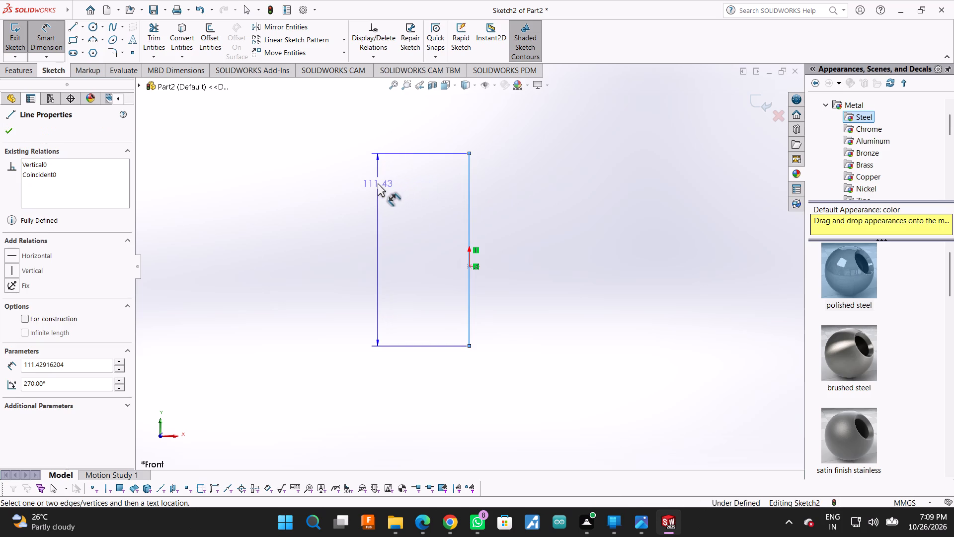
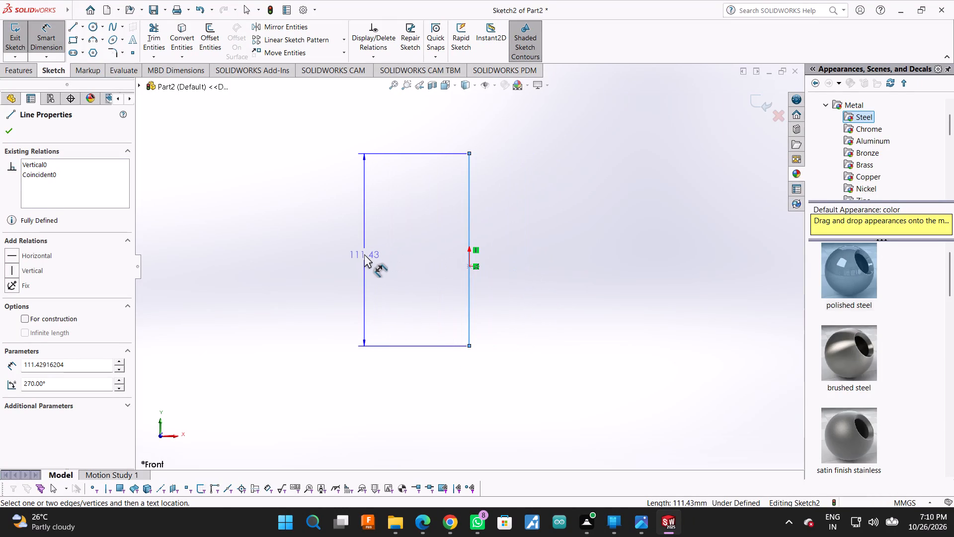
Place the length dimension beside the vertical line through the origin and set it to 55 mm.
click(364, 254)
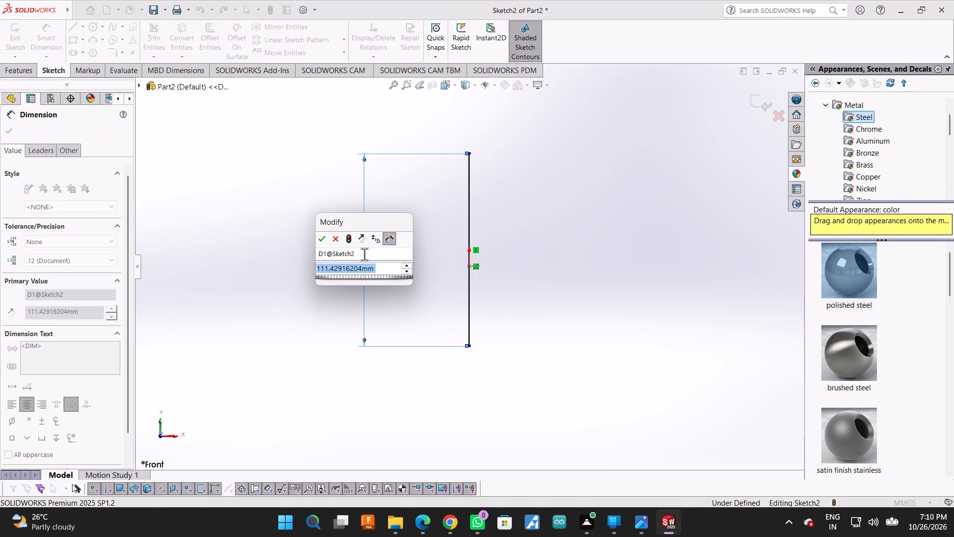
text(55)
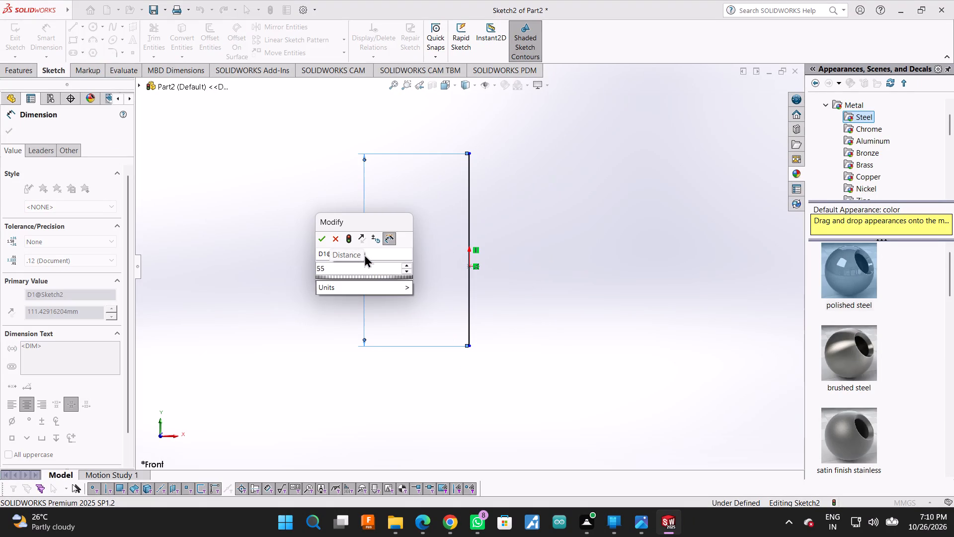
key(Return)
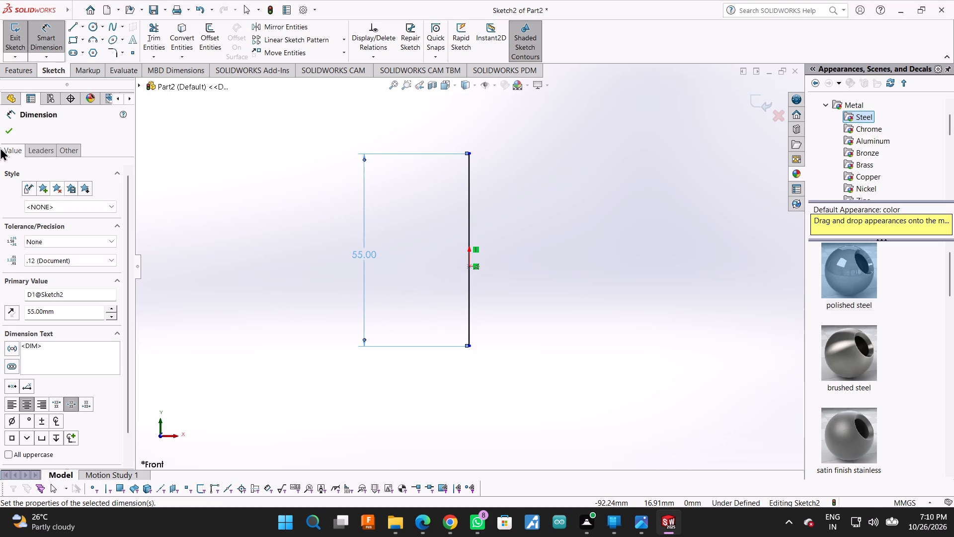
click(5, 133)
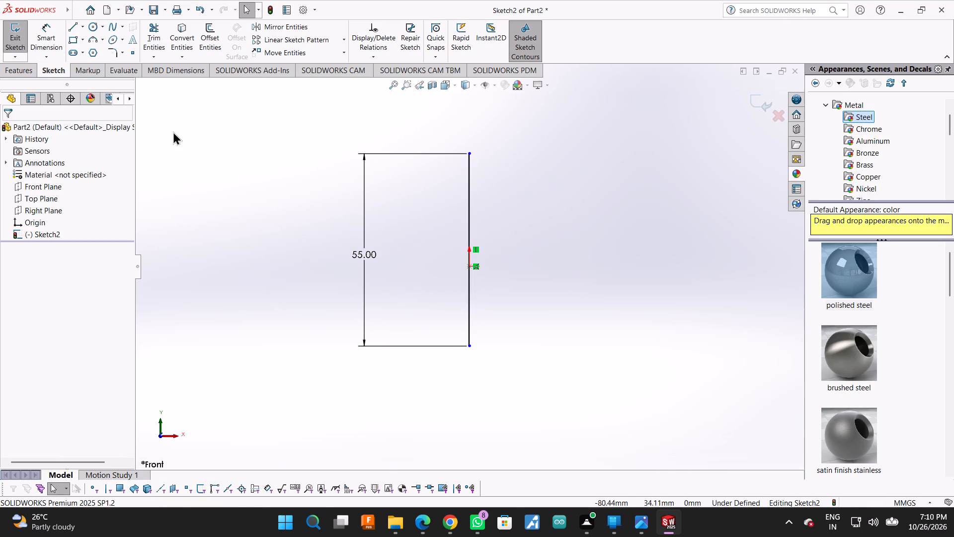
Add a Midpoint relation between the 55 mm vertical line and the sketch origin.
click(471, 202)
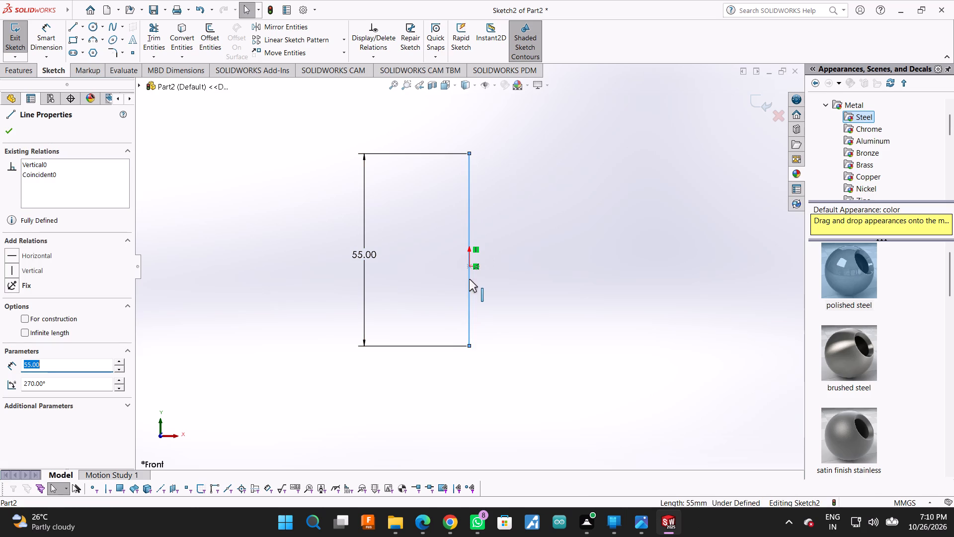
ctrl+click(469, 265)
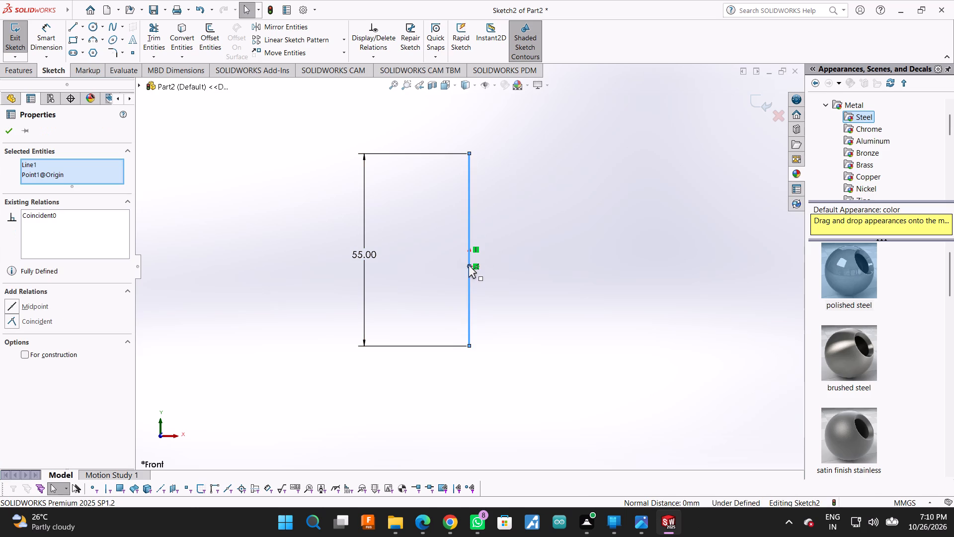
click(43, 305)
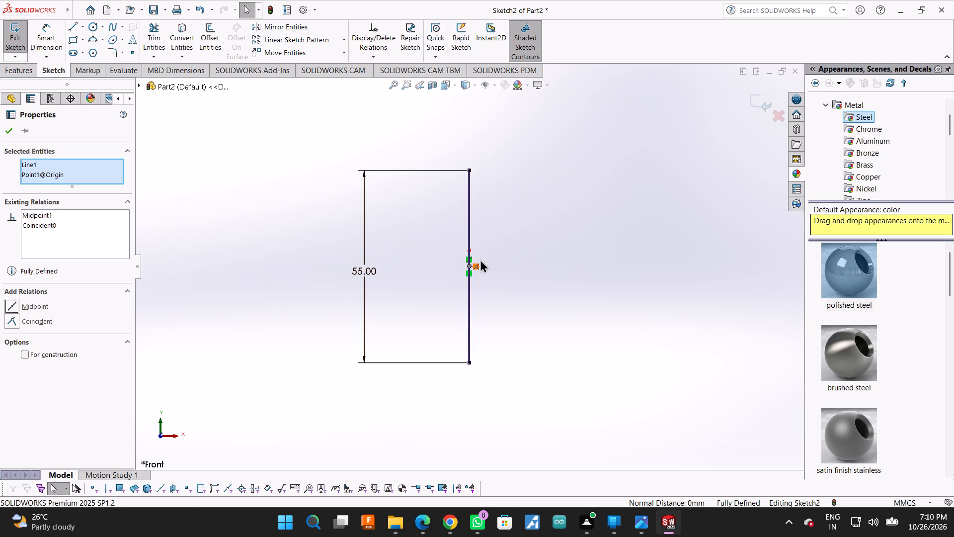
click(4, 127)
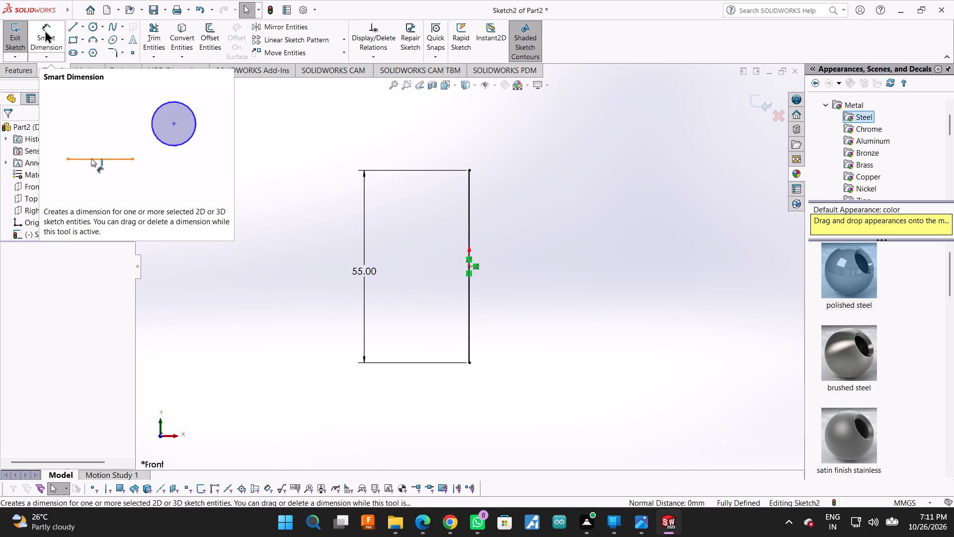
Sketch connected lines from the vertical line's top end to its bottom end, closing a right-opening C-profile with flanges about 37 mm long.
click(69, 25)
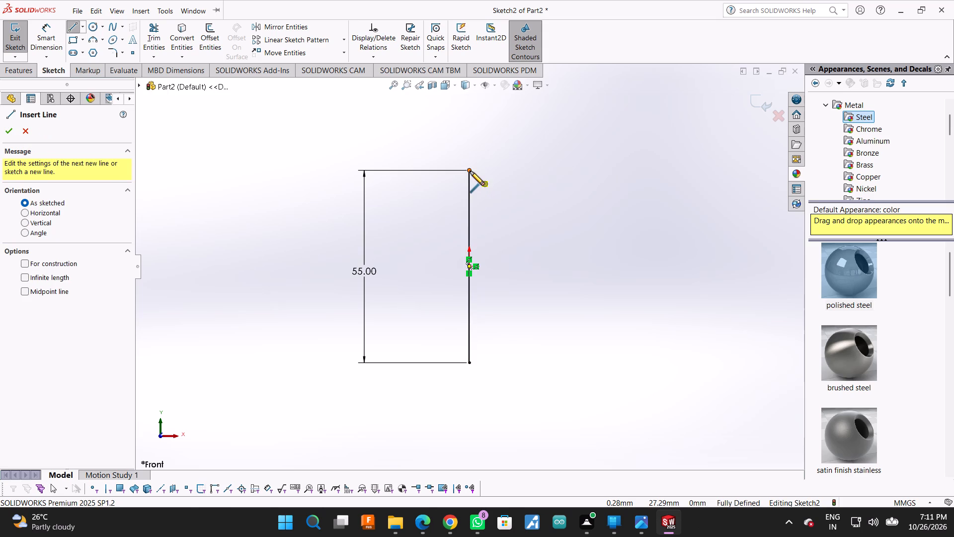
click(470, 171)
click(598, 169)
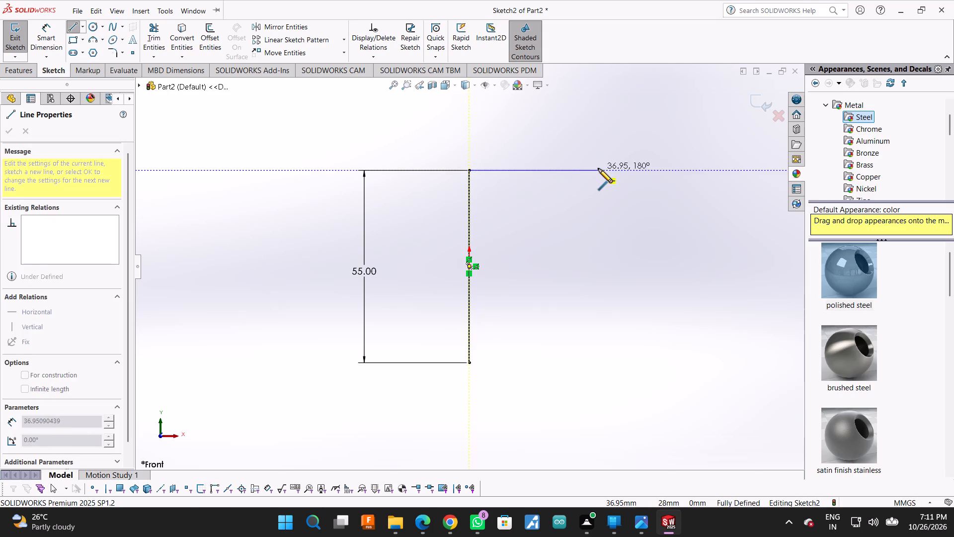
click(598, 188)
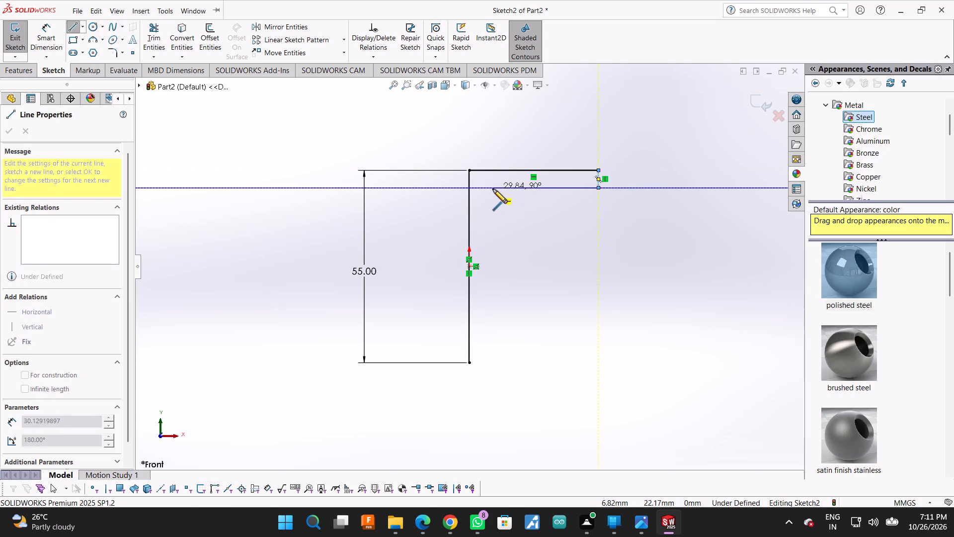
click(493, 189)
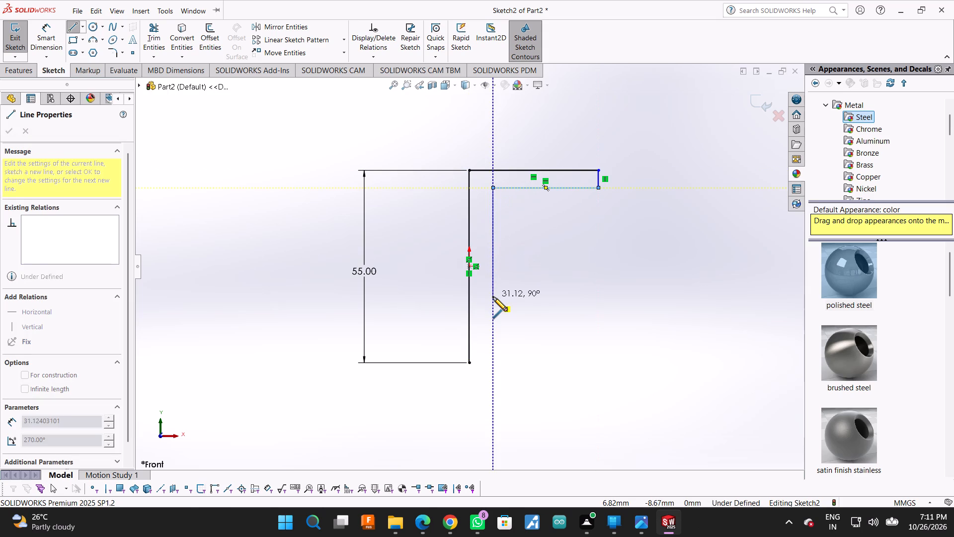
click(493, 351)
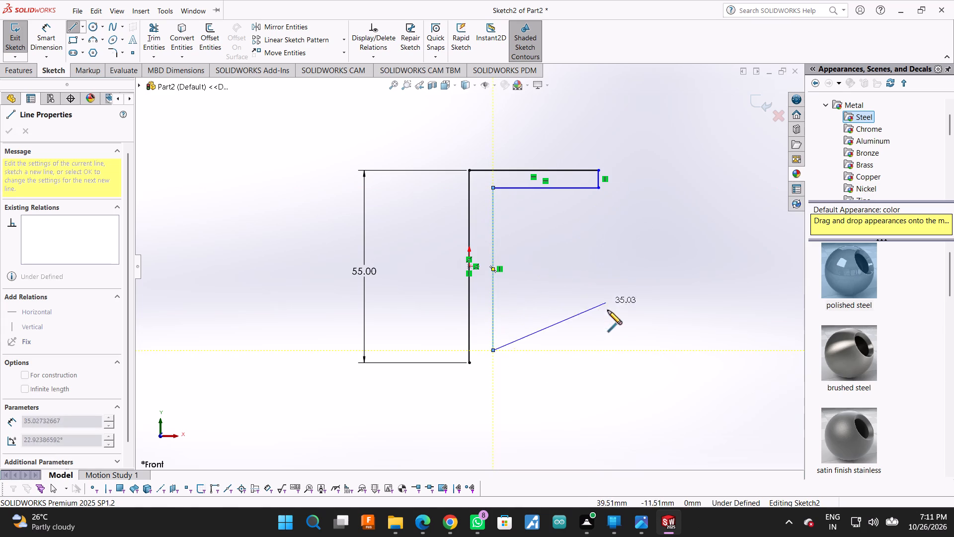
click(600, 349)
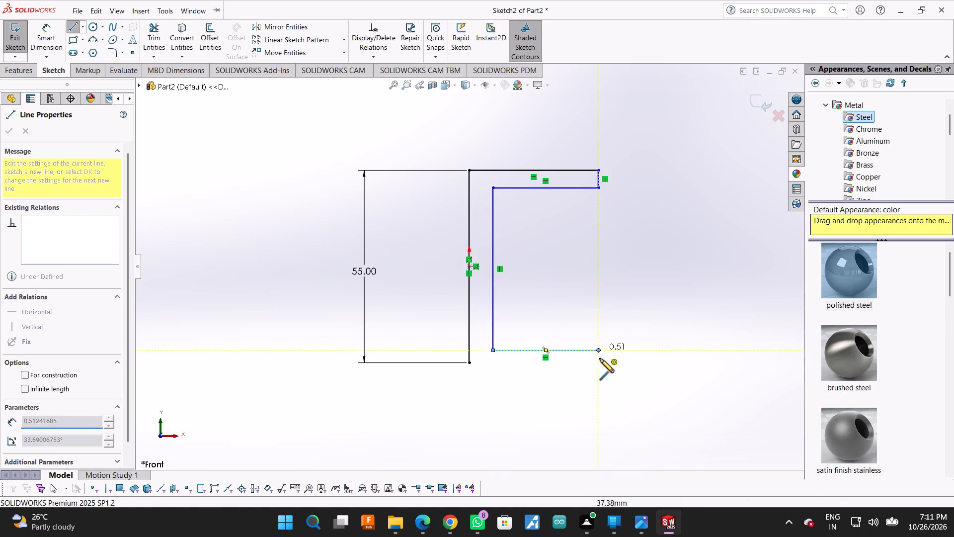
click(601, 361)
click(469, 362)
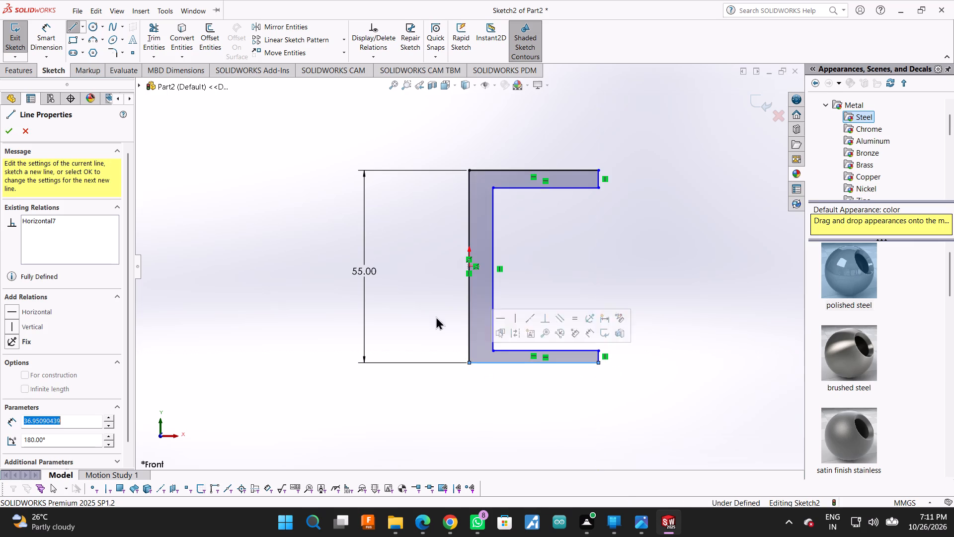
click(4, 128)
Dimension the short vertical end edges of the C-profile's lower and upper flanges at 6 mm each.
click(43, 24)
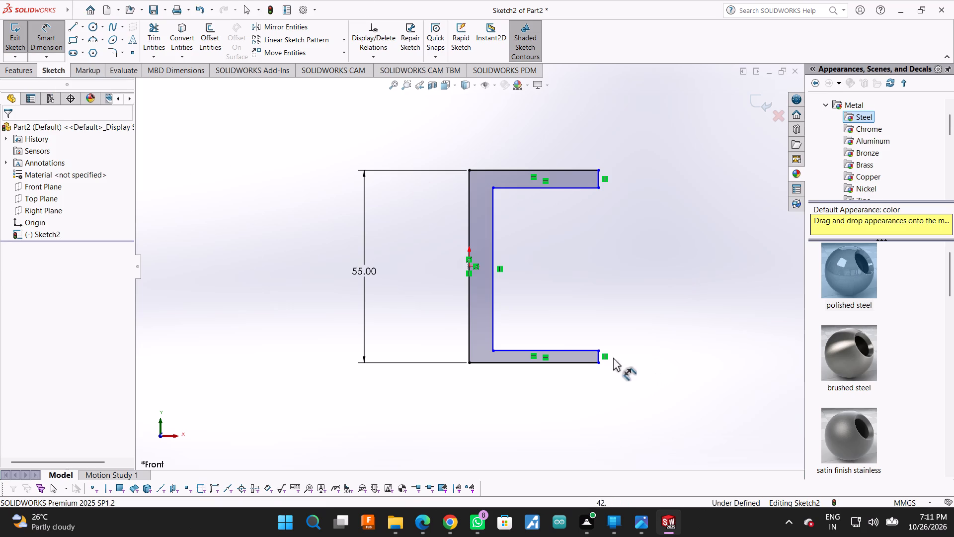
click(597, 355)
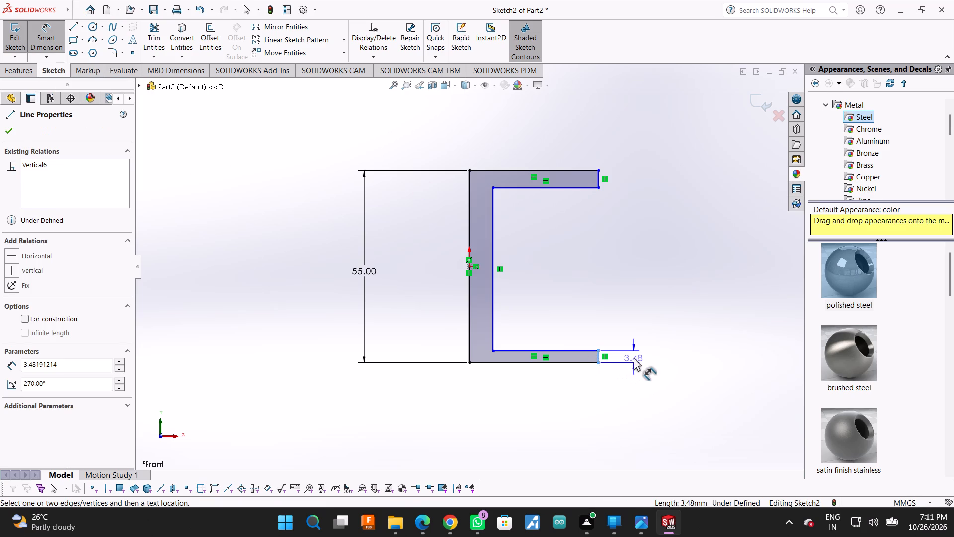
click(634, 358)
key(6)
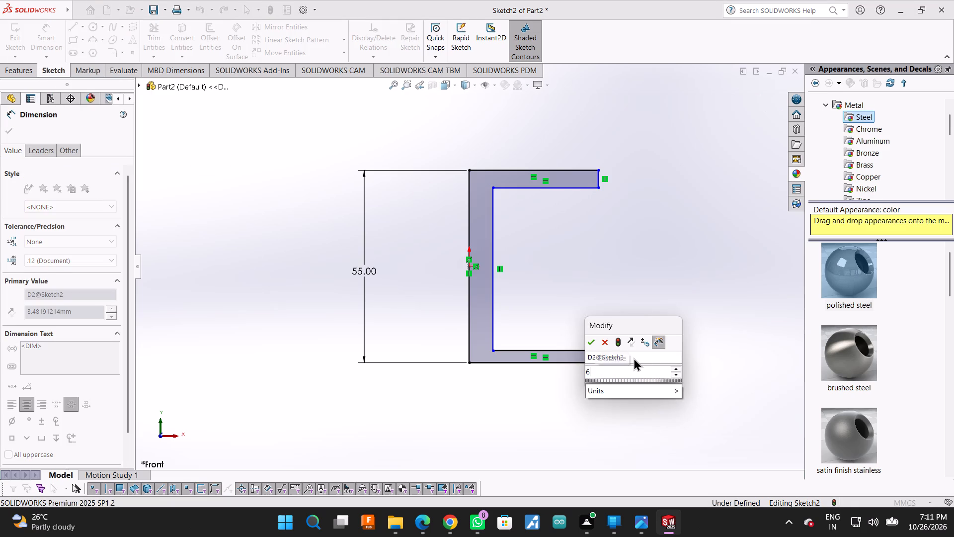
key(Return)
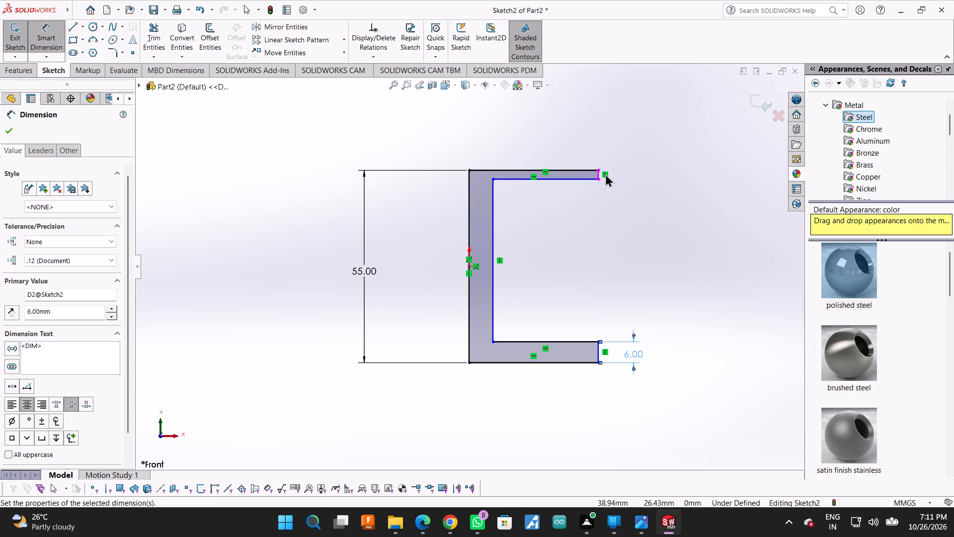
click(598, 174)
click(628, 172)
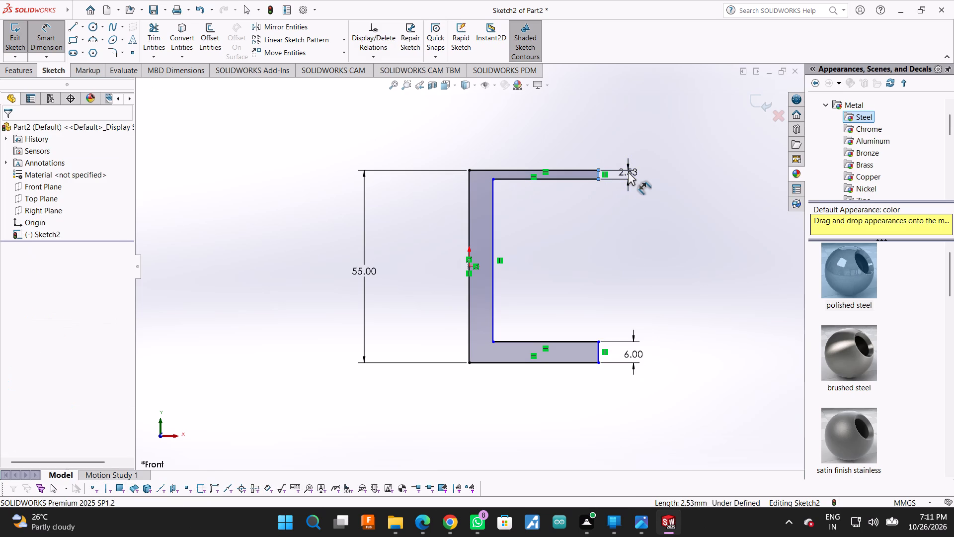
key(6)
key(Return)
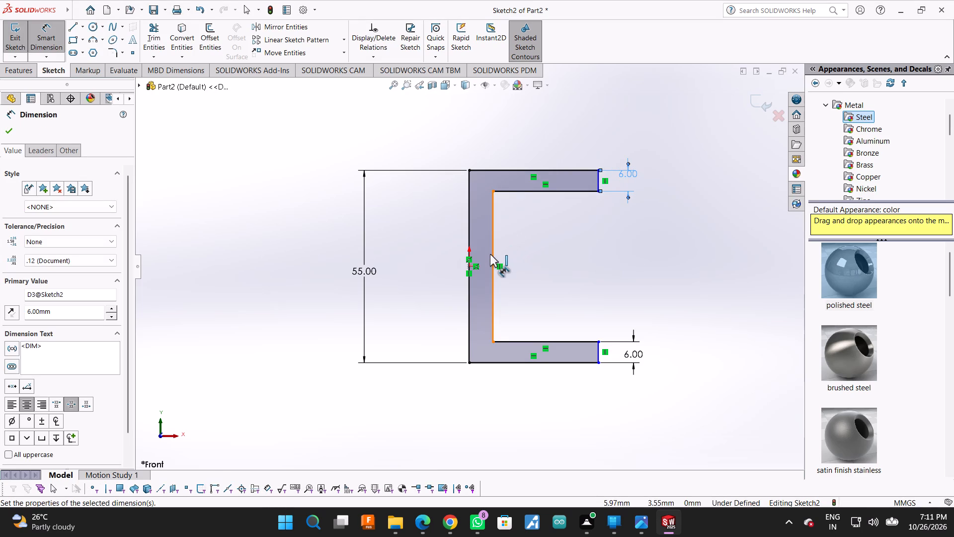
Dimension the web thickness between the C-profile's inner and outer vertical lines at 6 mm, placed above the profile.
click(490, 212)
double_click(468, 218)
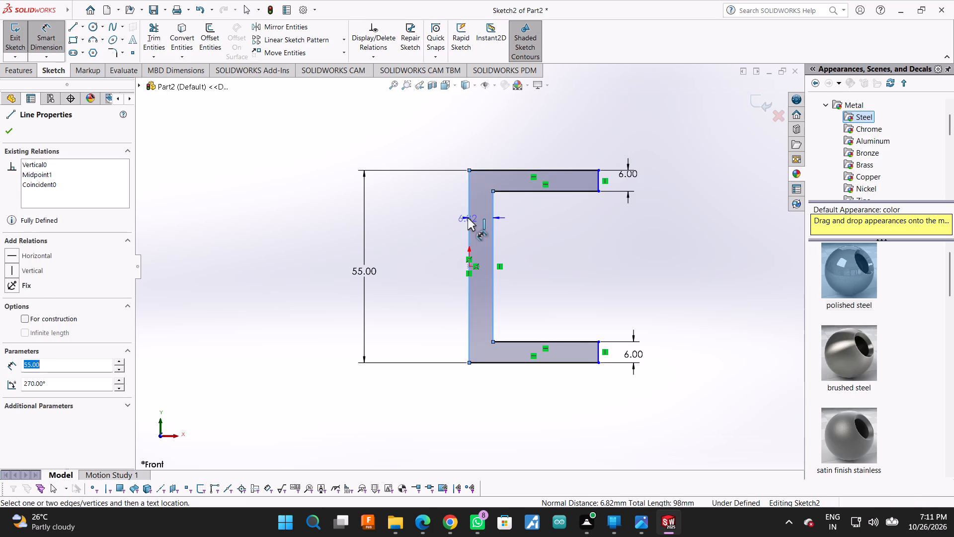
click(482, 133)
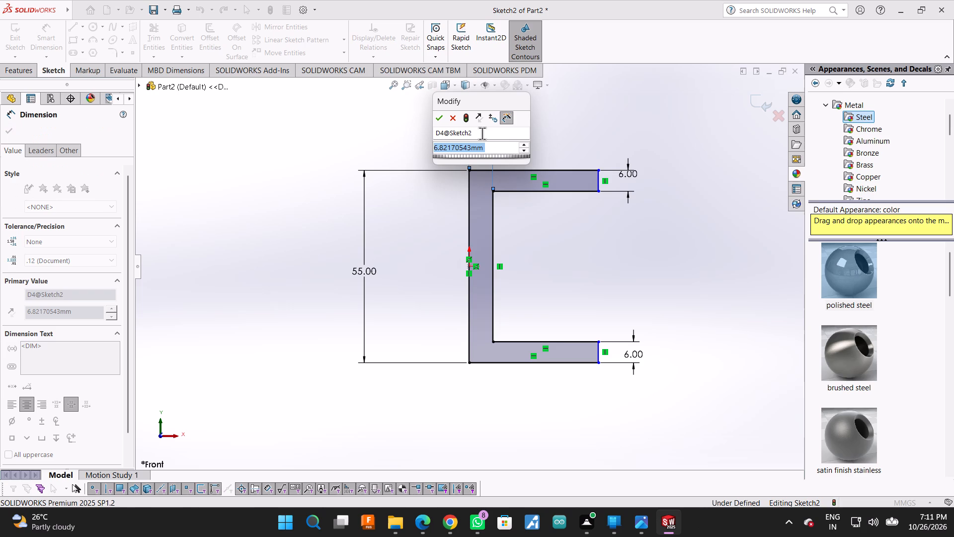
key(6)
key(Return)
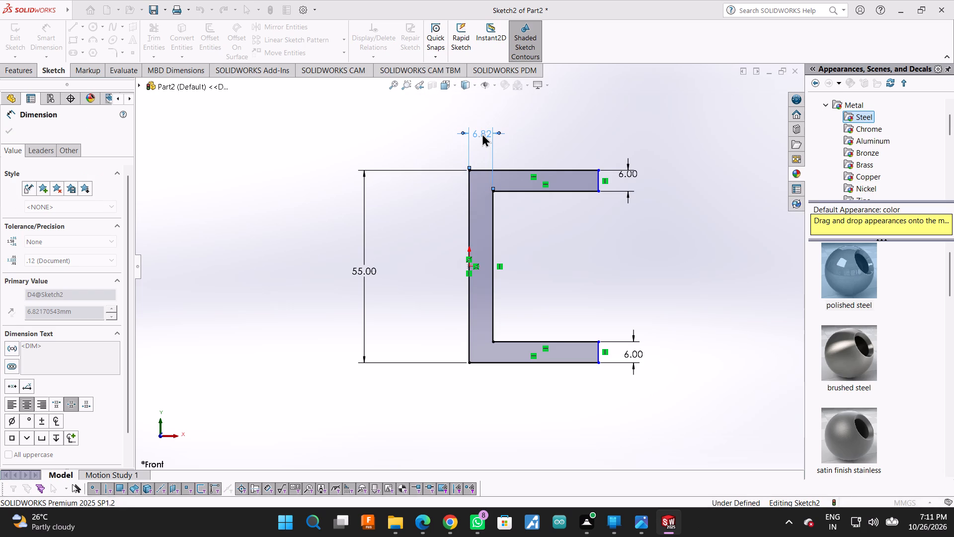
Dimension the outer horizontal edge of the C-profile's upper flange at 34 mm, placed above the profile.
click(533, 169)
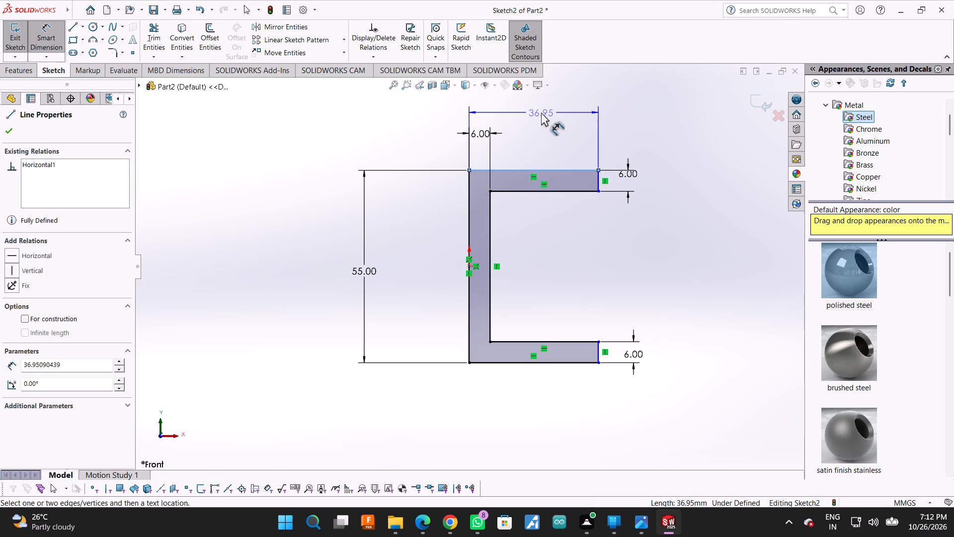
click(541, 112)
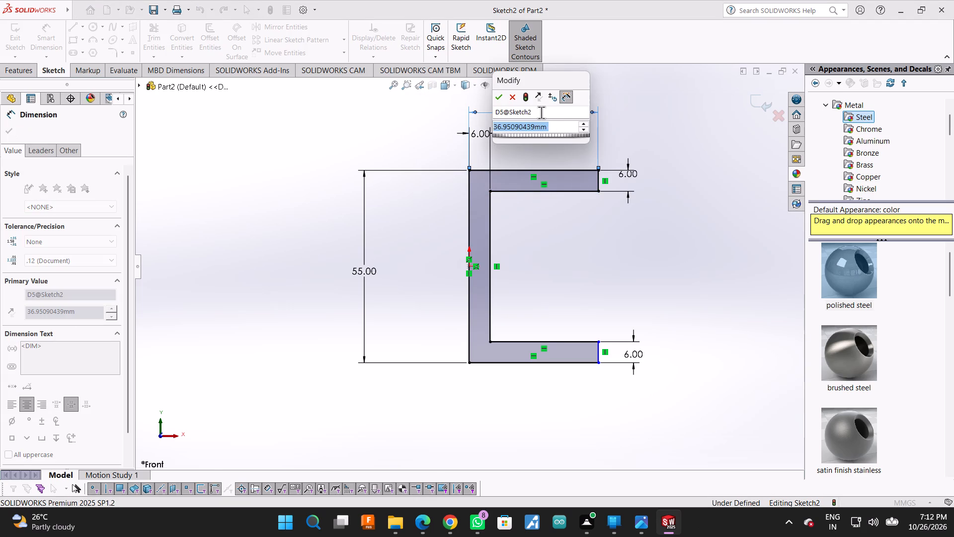
text(34)
key(Return)
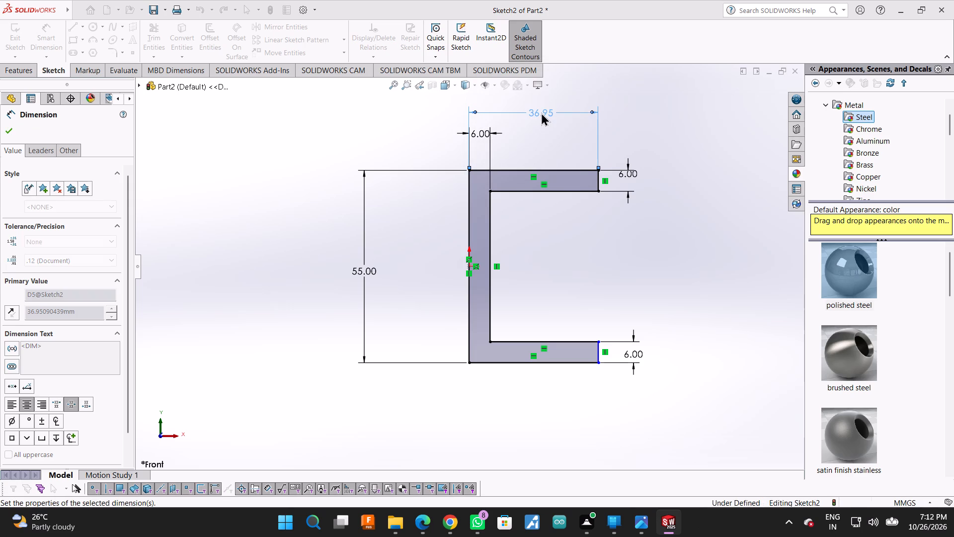
click(544, 190)
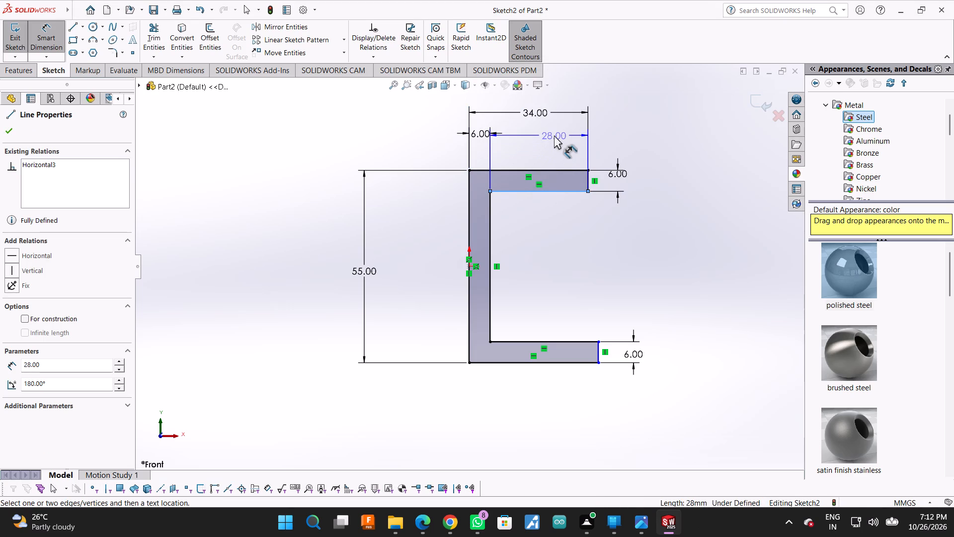
key(Escape)
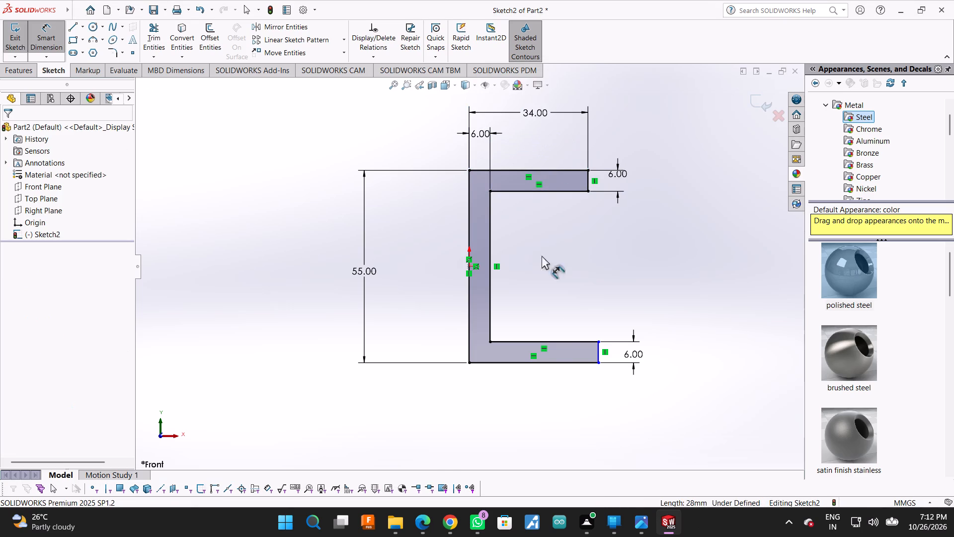
Dimension the outer horizontal edge of the C-profile's lower flange at 34 mm, placed below the profile.
click(543, 362)
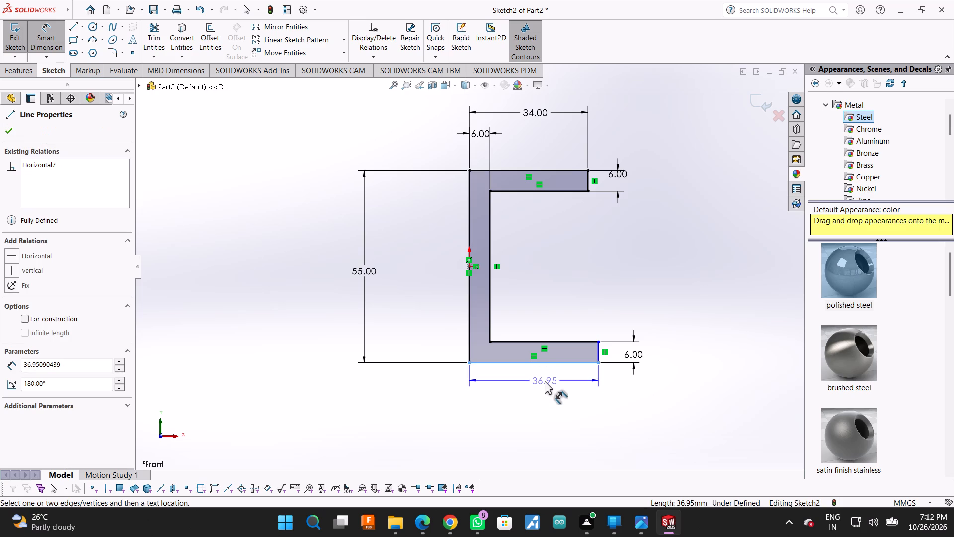
click(546, 386)
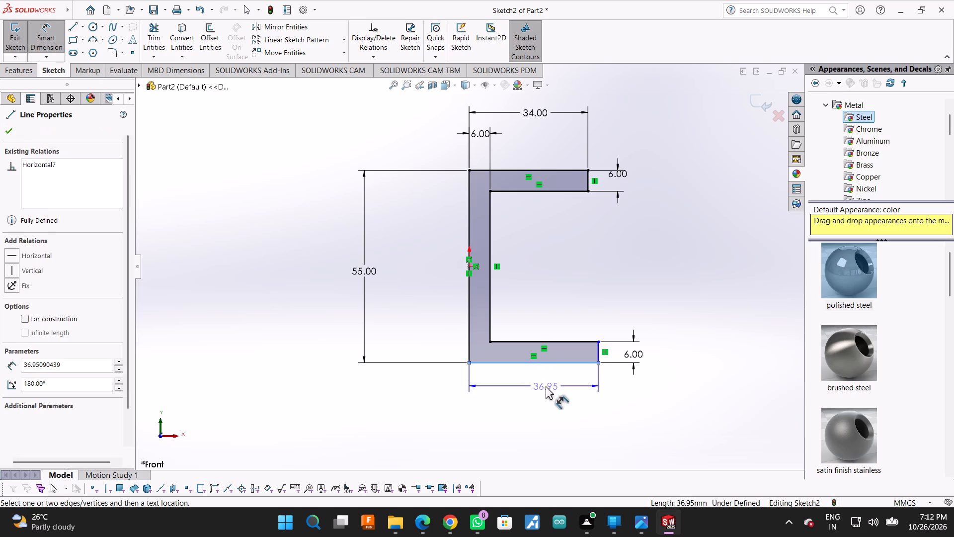
text(34)
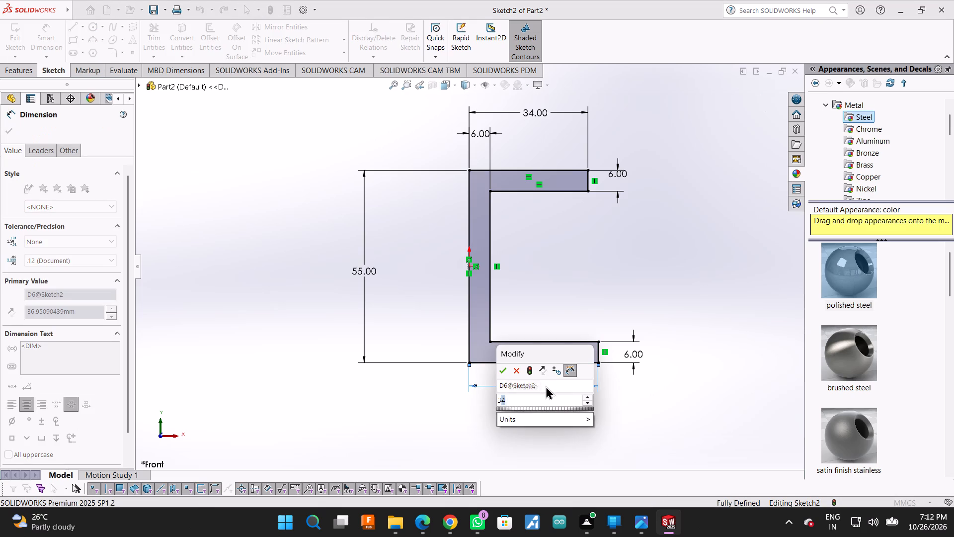
key(Return)
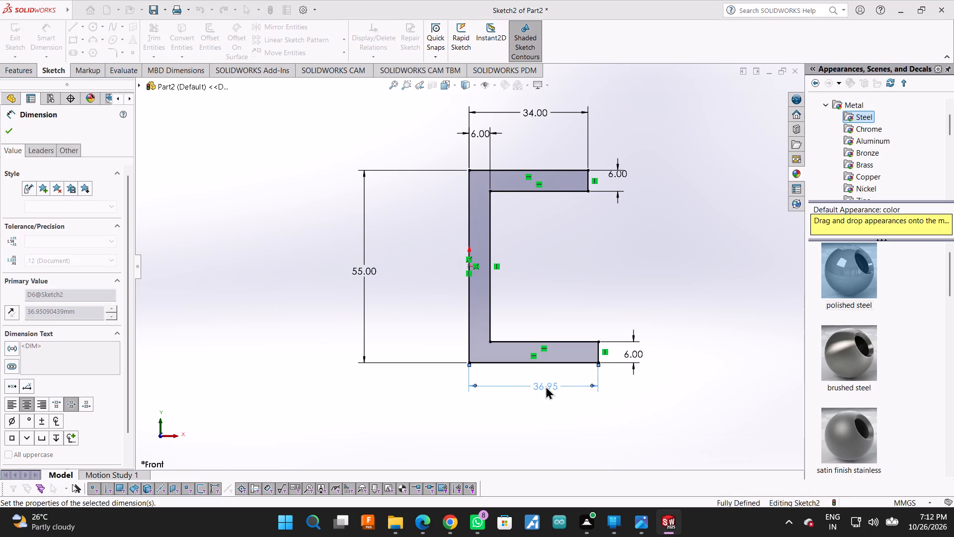
click(547, 342)
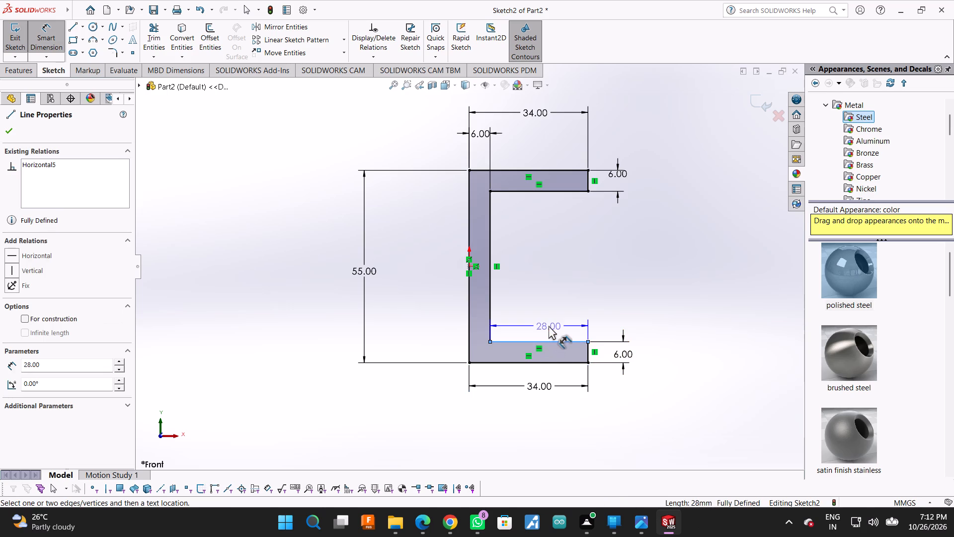
key(Escape)
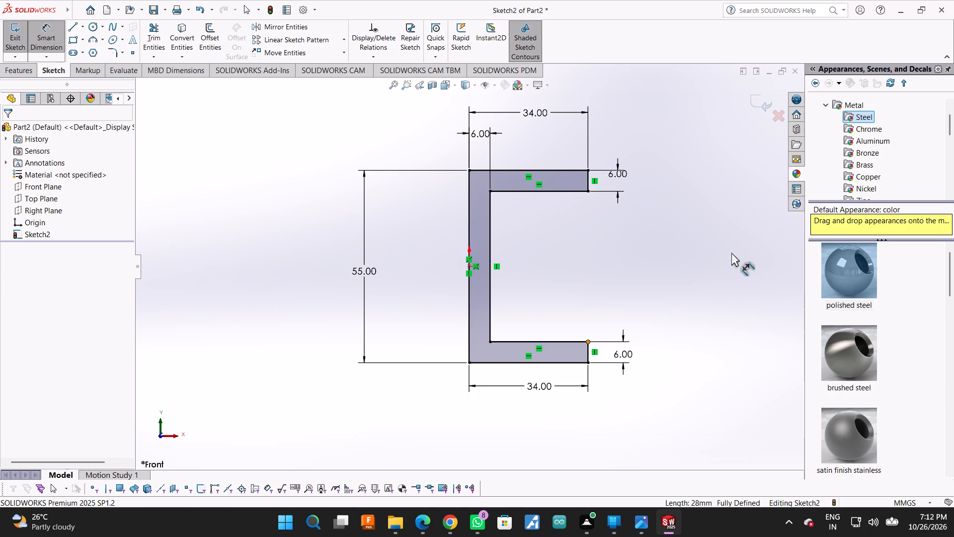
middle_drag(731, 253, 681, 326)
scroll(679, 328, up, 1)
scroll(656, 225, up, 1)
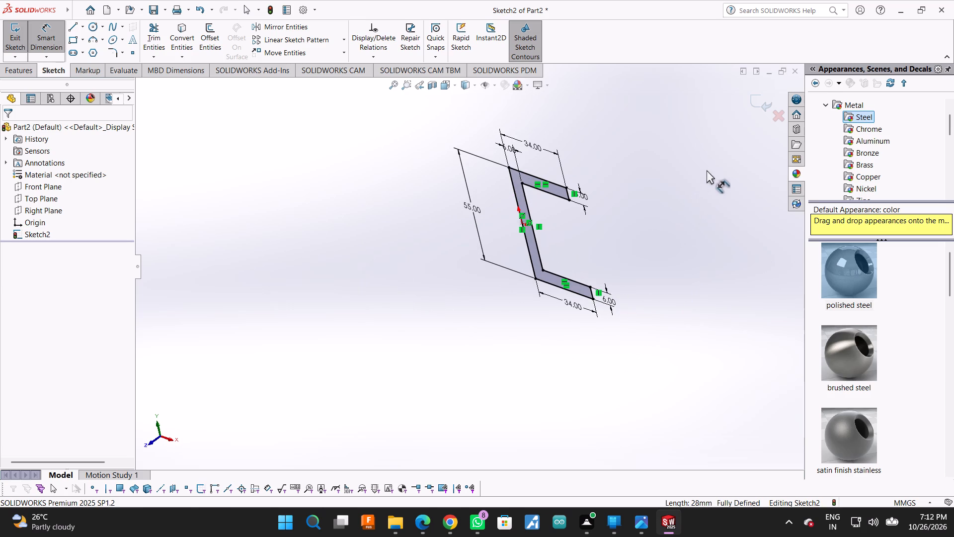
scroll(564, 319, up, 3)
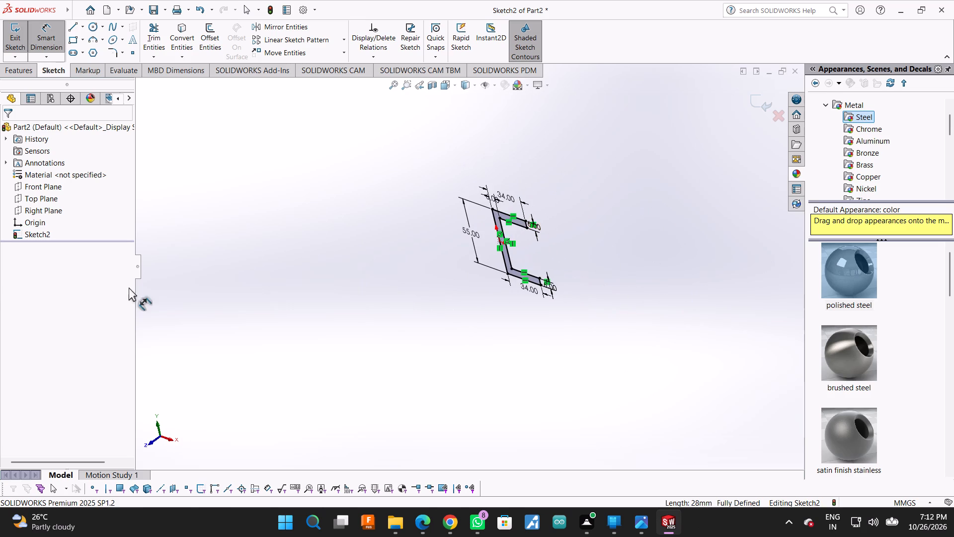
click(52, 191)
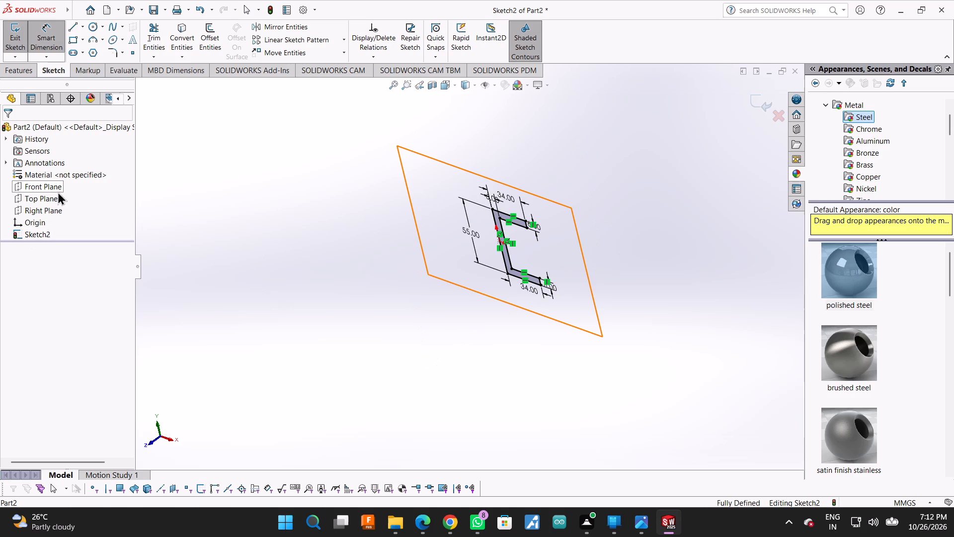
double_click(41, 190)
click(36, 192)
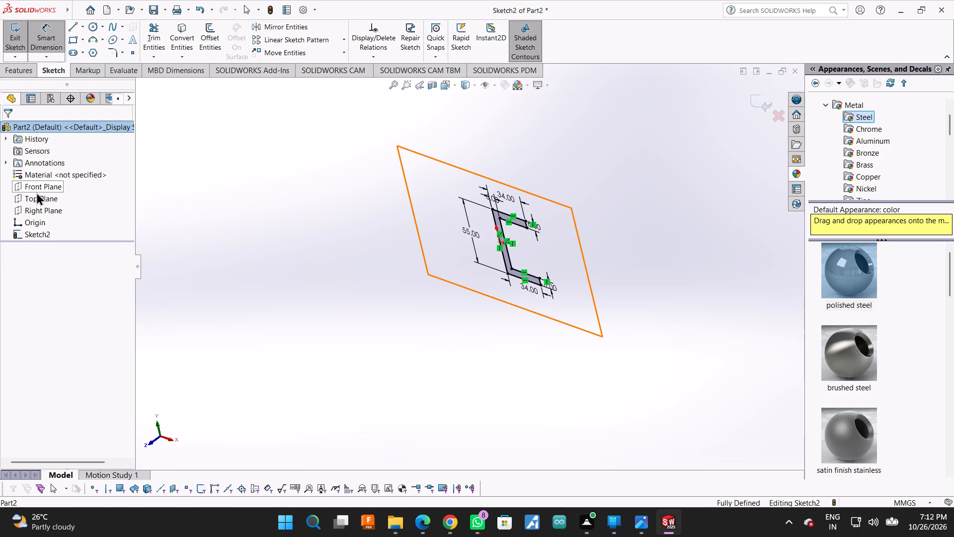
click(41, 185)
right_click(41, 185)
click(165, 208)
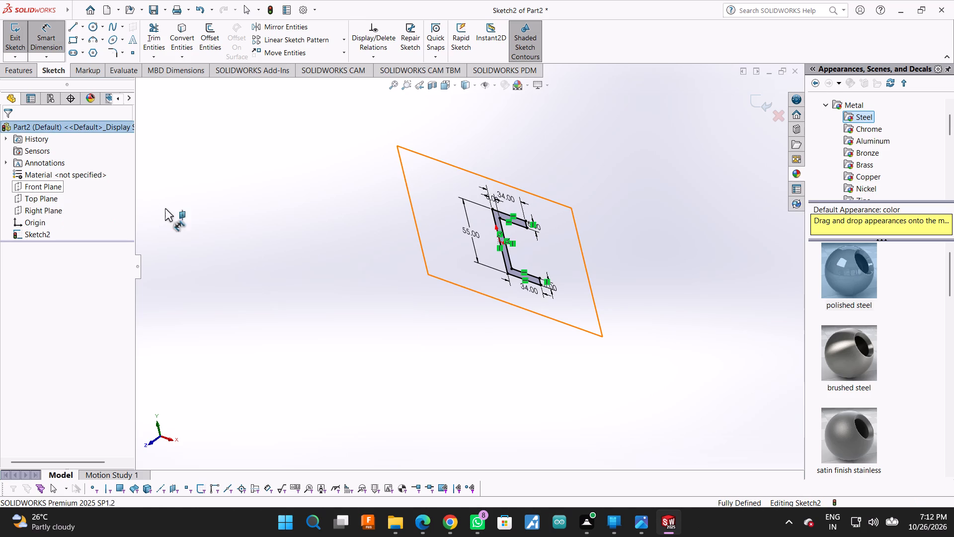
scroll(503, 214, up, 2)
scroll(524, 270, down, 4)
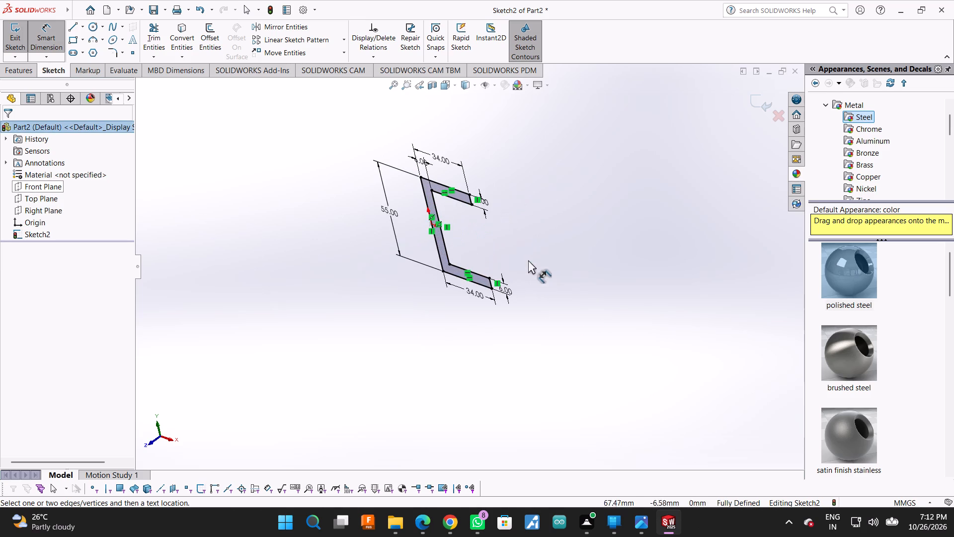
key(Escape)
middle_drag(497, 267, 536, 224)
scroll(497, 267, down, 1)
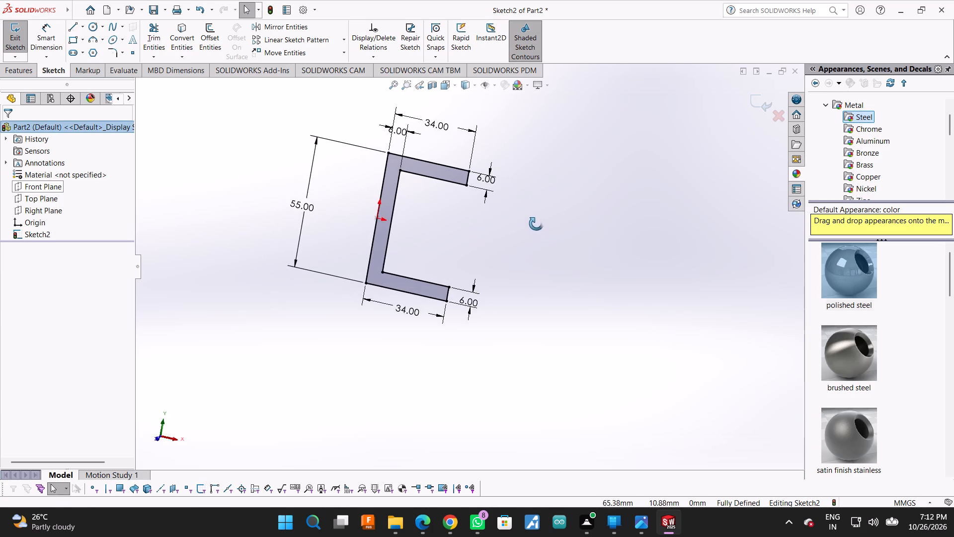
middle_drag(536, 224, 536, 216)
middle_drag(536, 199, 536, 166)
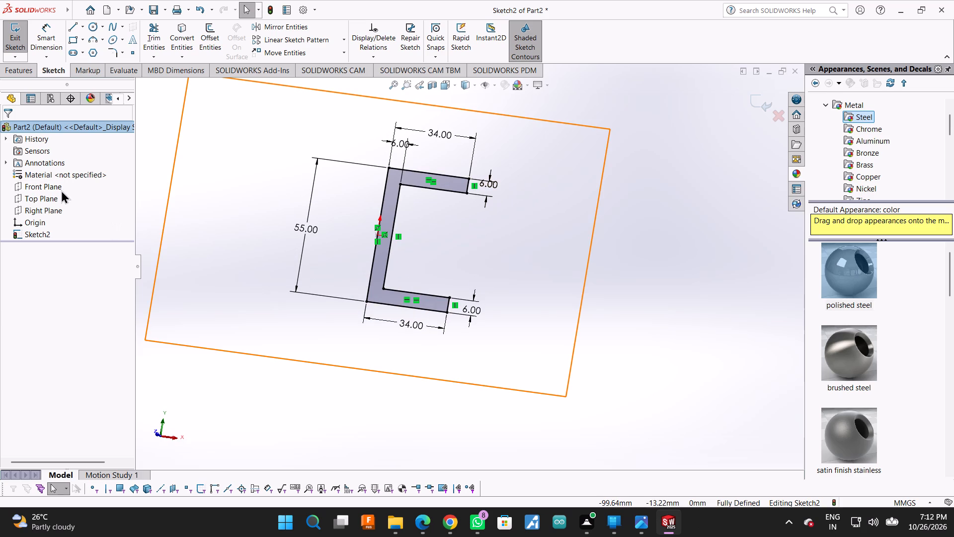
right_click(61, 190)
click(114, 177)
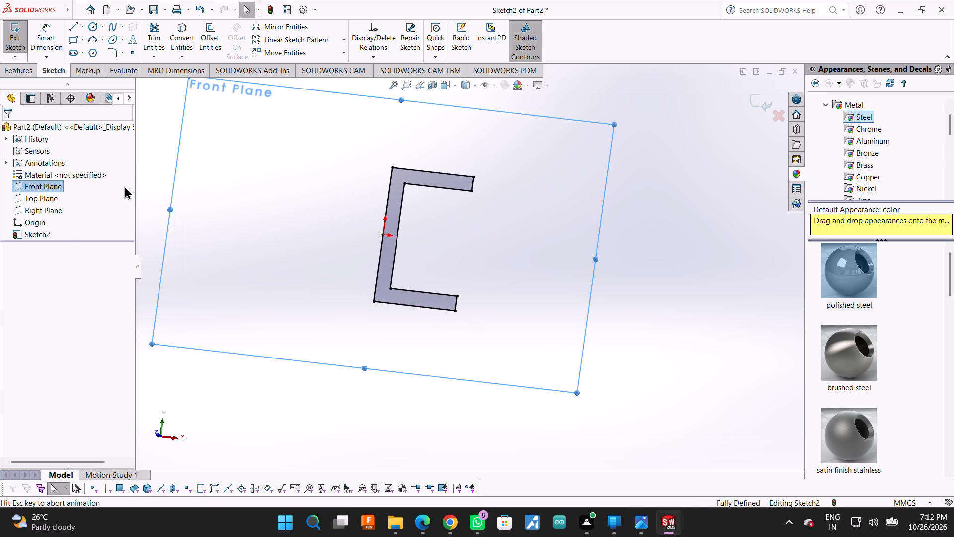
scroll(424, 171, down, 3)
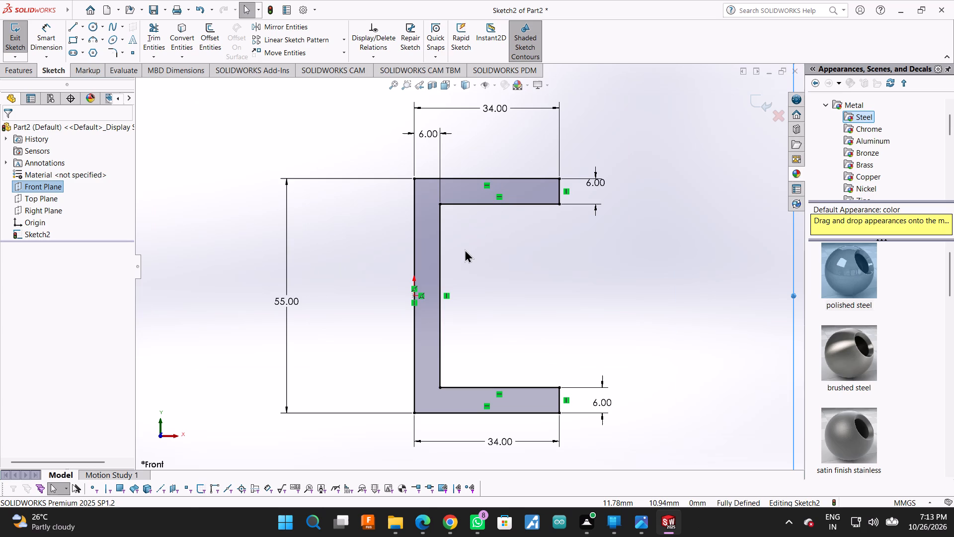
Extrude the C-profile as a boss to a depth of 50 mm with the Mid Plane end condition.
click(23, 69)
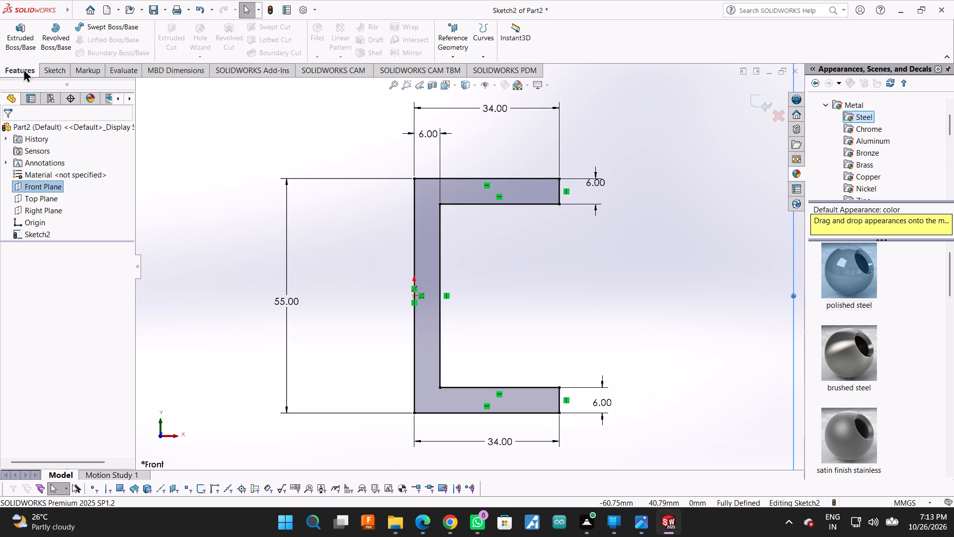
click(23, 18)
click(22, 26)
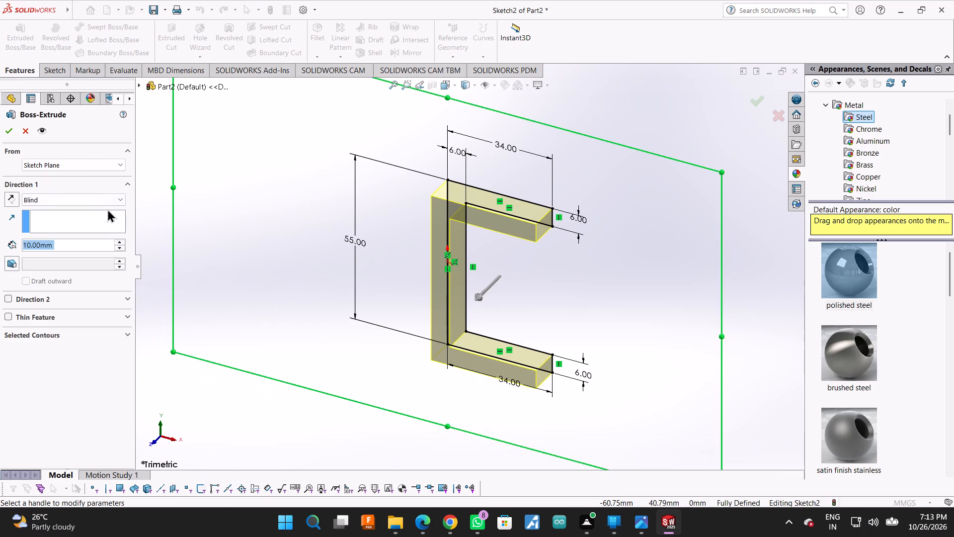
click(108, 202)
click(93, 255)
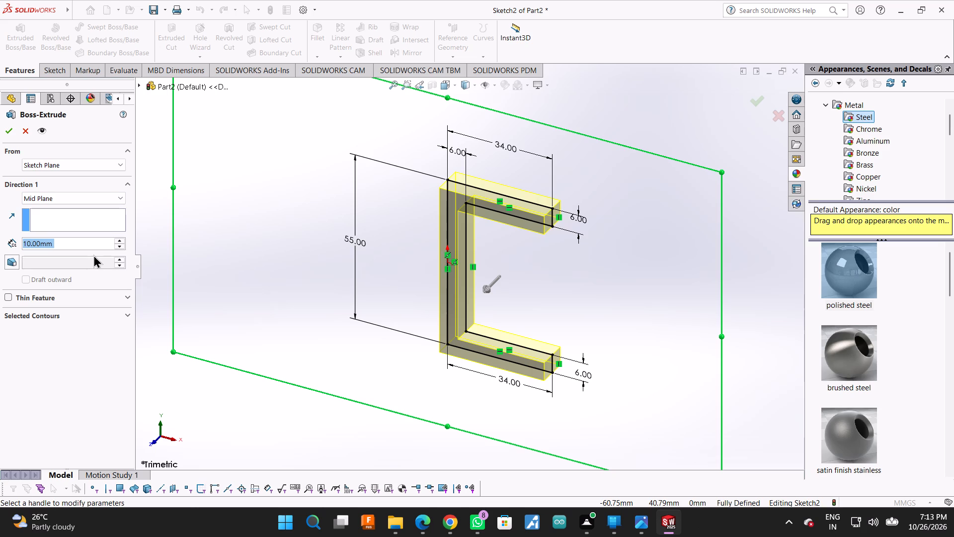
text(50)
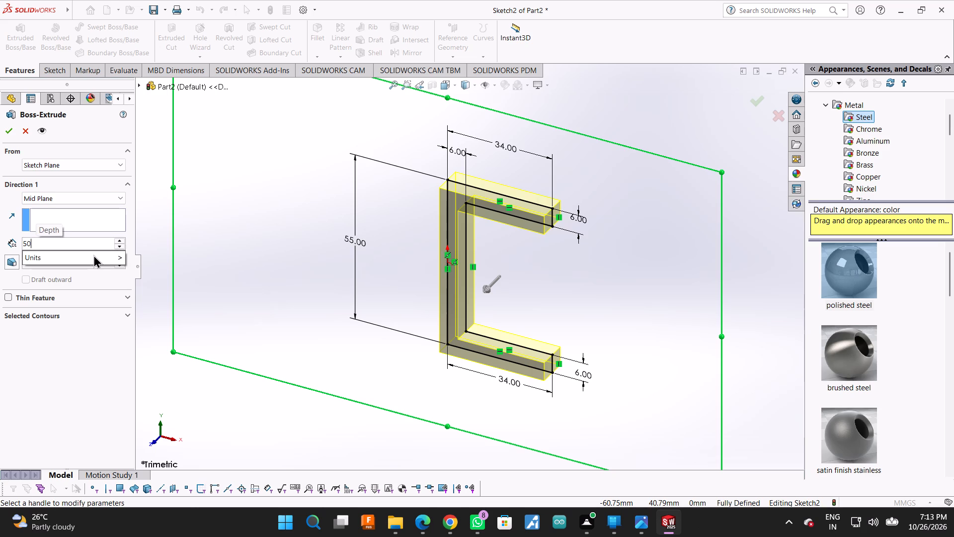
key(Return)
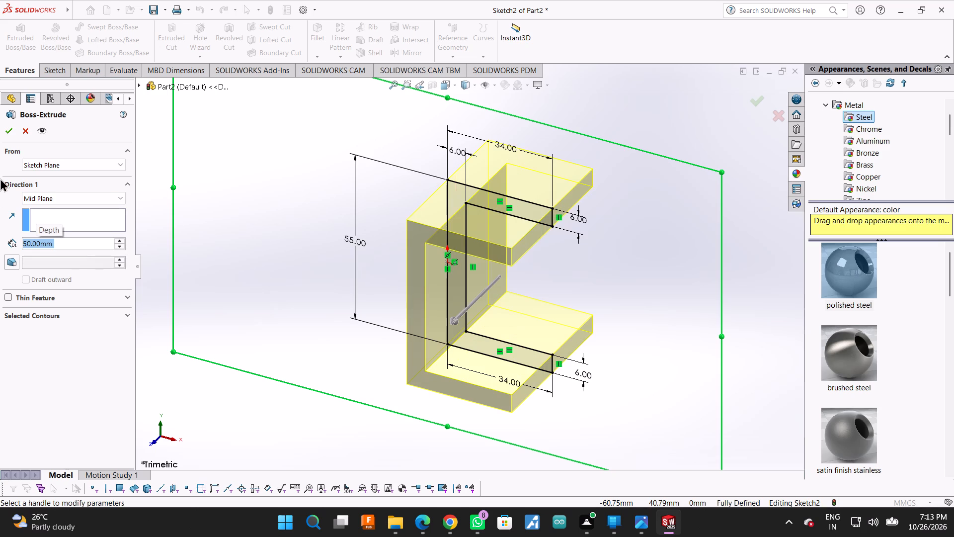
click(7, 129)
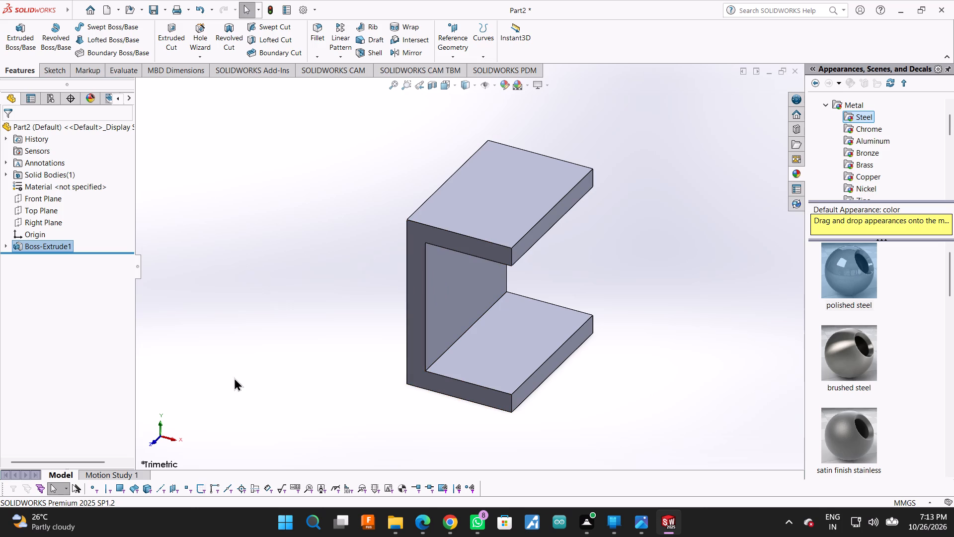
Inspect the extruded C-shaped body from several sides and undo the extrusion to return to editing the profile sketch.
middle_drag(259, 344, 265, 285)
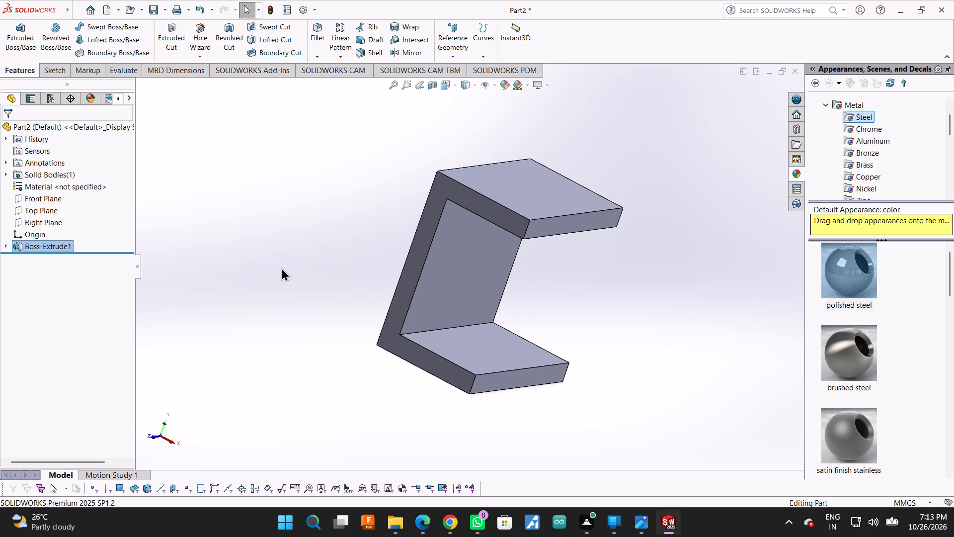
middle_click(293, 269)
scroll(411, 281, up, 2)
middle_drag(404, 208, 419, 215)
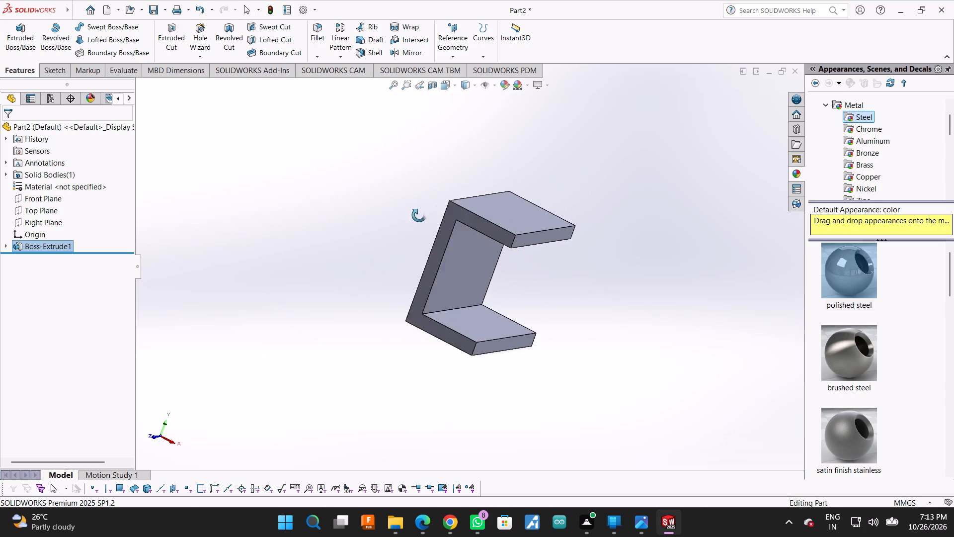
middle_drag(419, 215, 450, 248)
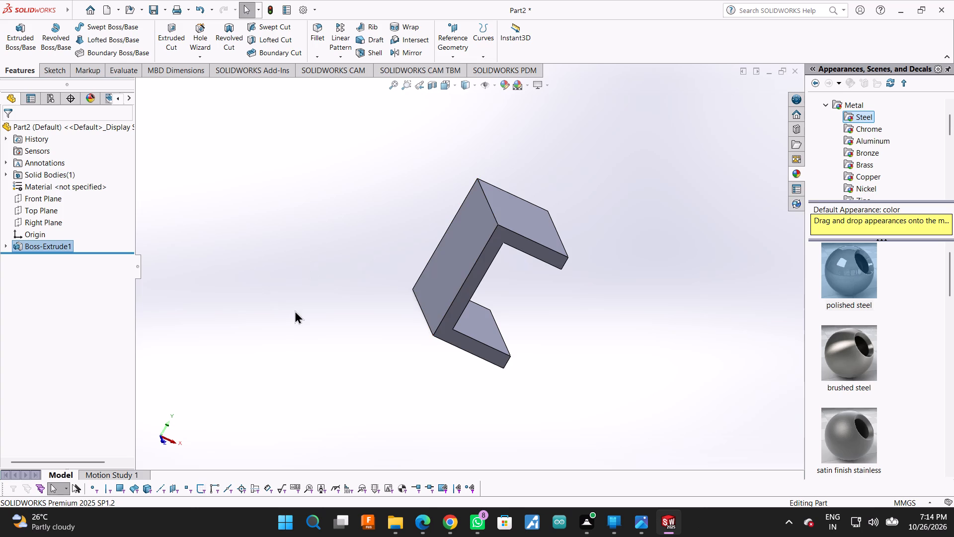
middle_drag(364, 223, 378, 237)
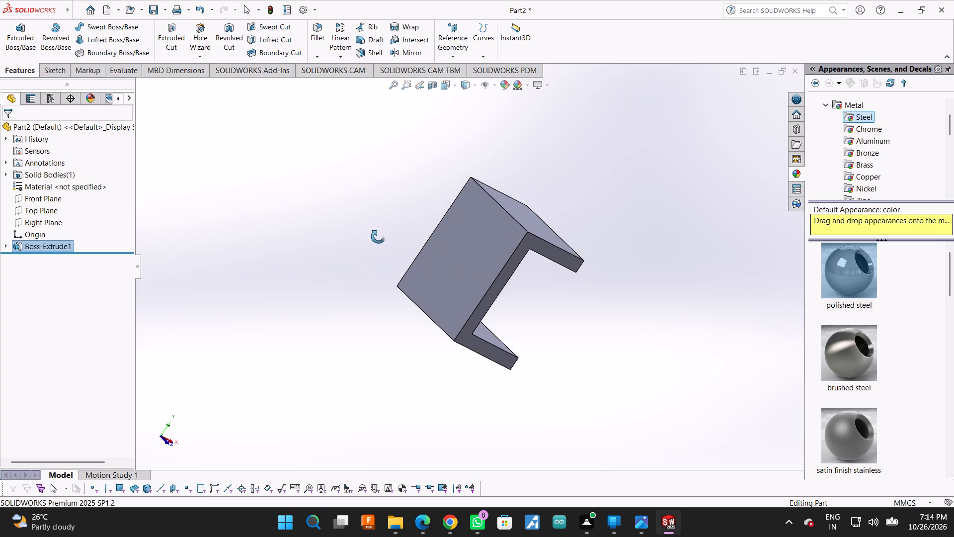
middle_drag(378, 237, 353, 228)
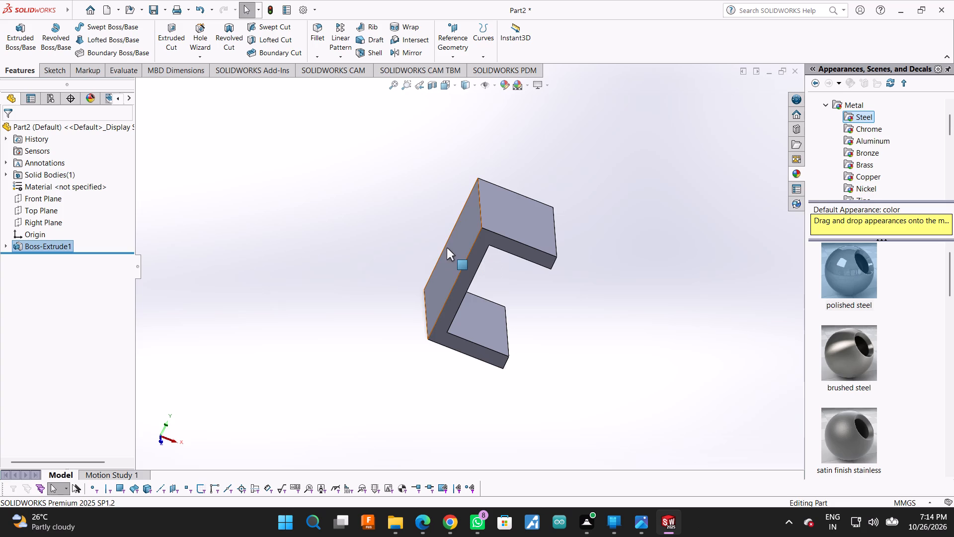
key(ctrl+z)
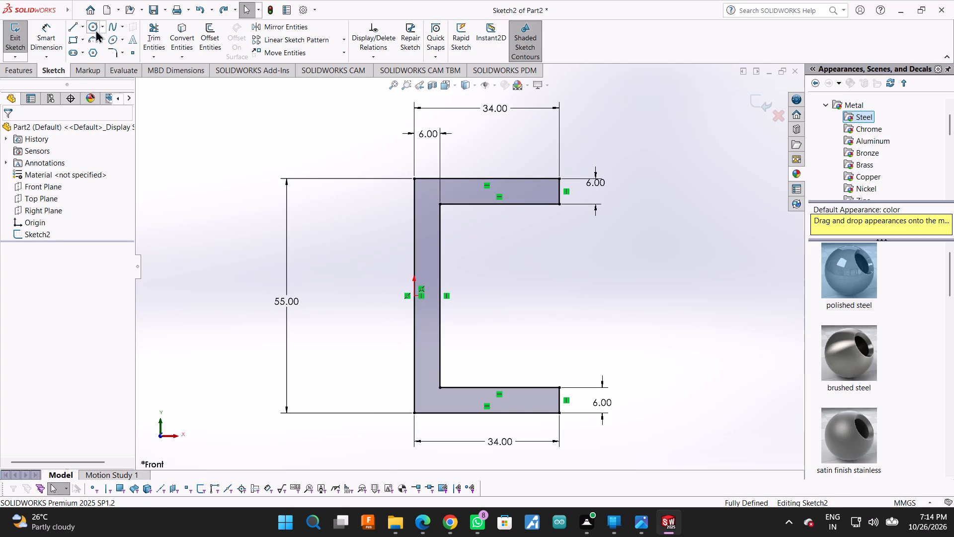
Sketch a thin three-line horizontal arm about 54 mm long, extending outward from the web's outer vertical line, above the origin.
click(72, 27)
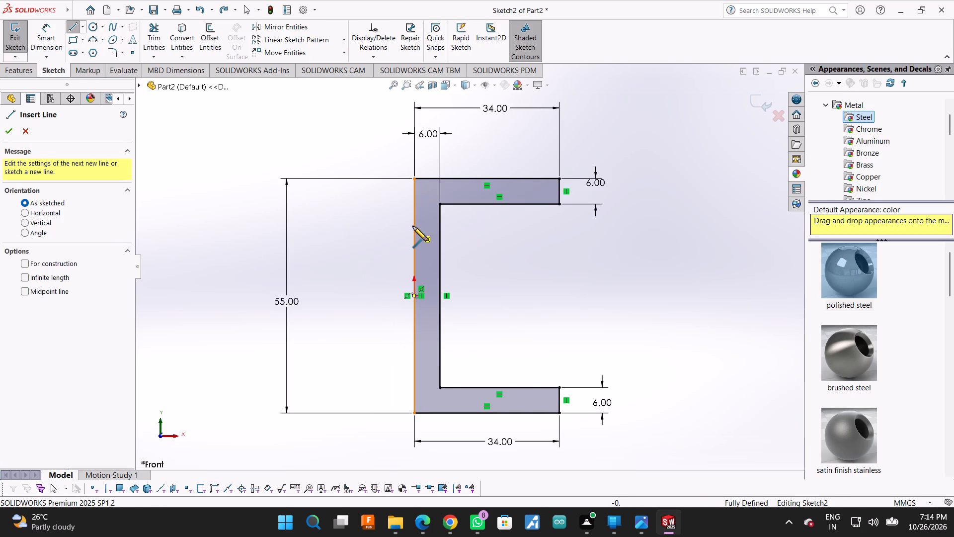
click(413, 226)
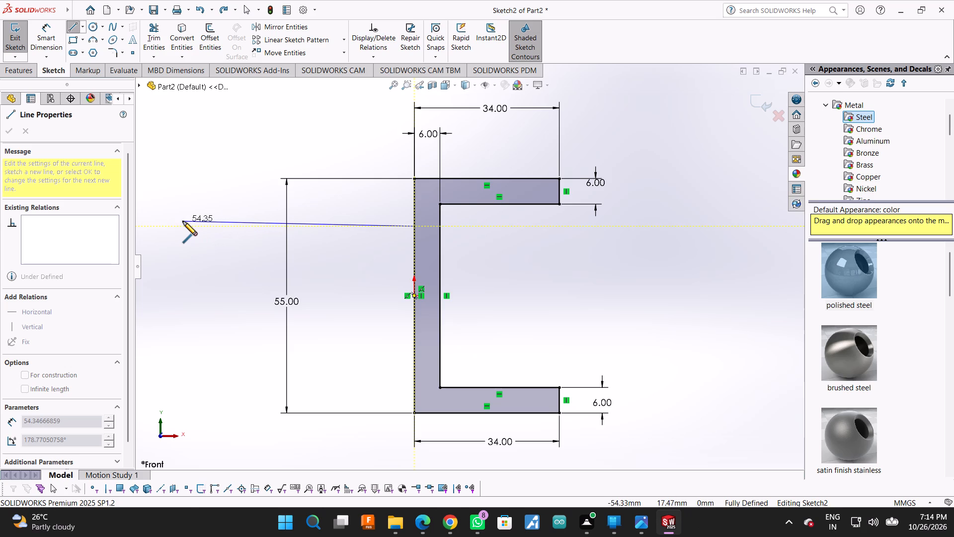
click(184, 224)
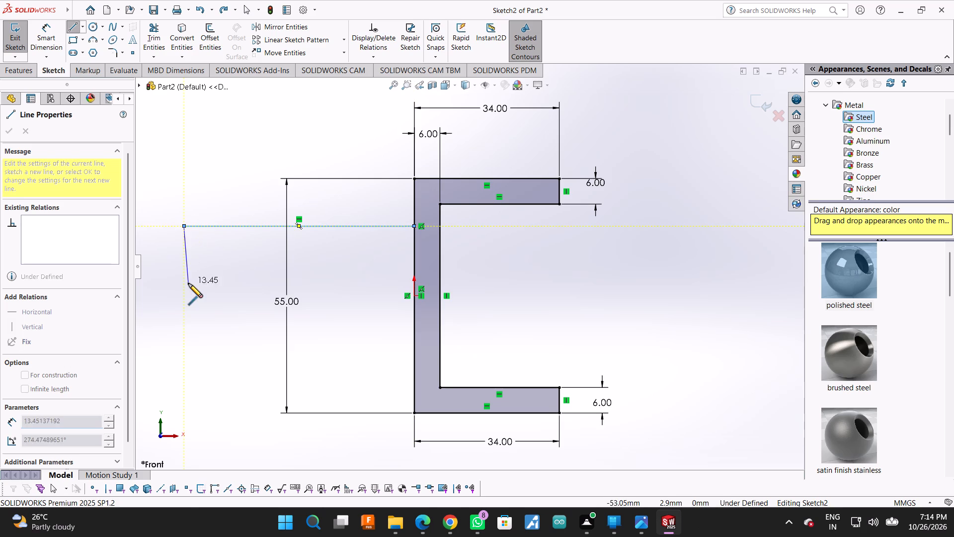
click(182, 256)
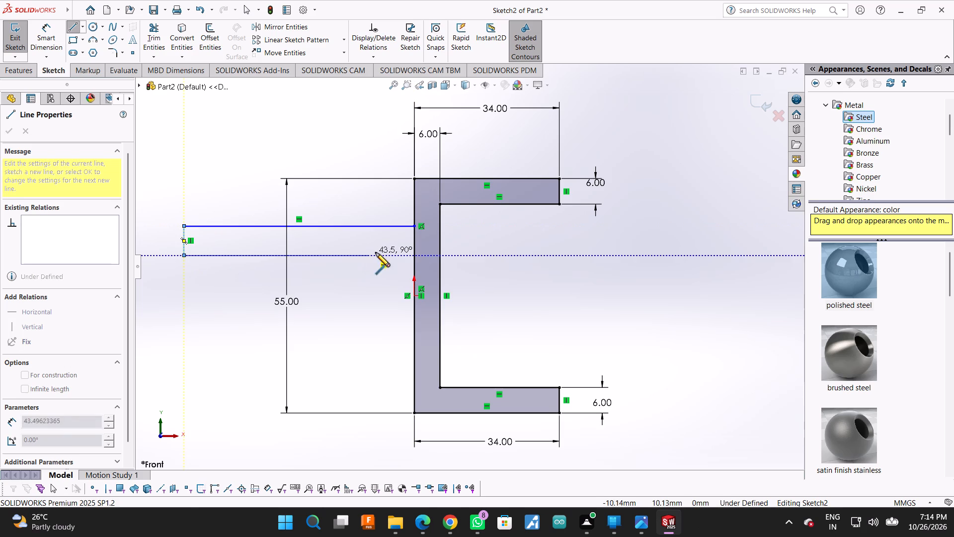
click(416, 255)
key(Escape)
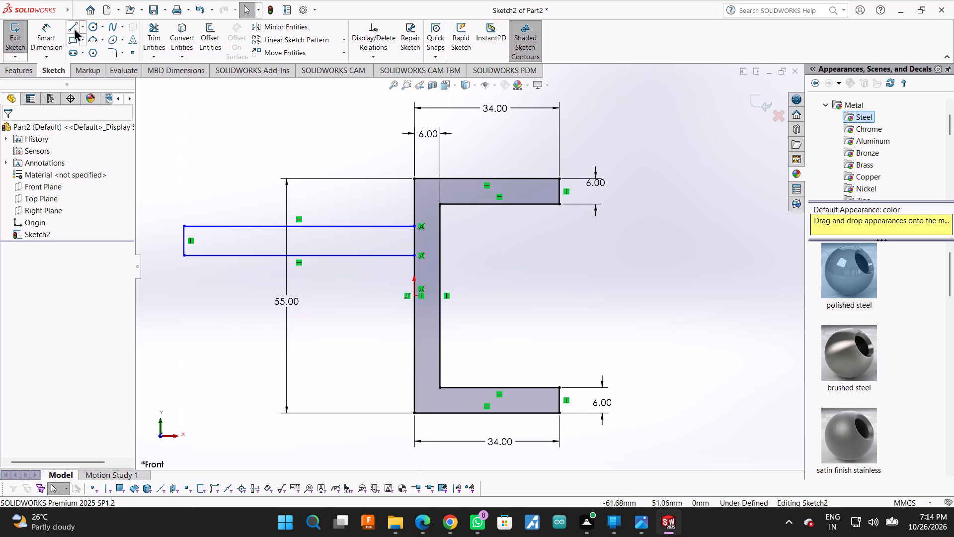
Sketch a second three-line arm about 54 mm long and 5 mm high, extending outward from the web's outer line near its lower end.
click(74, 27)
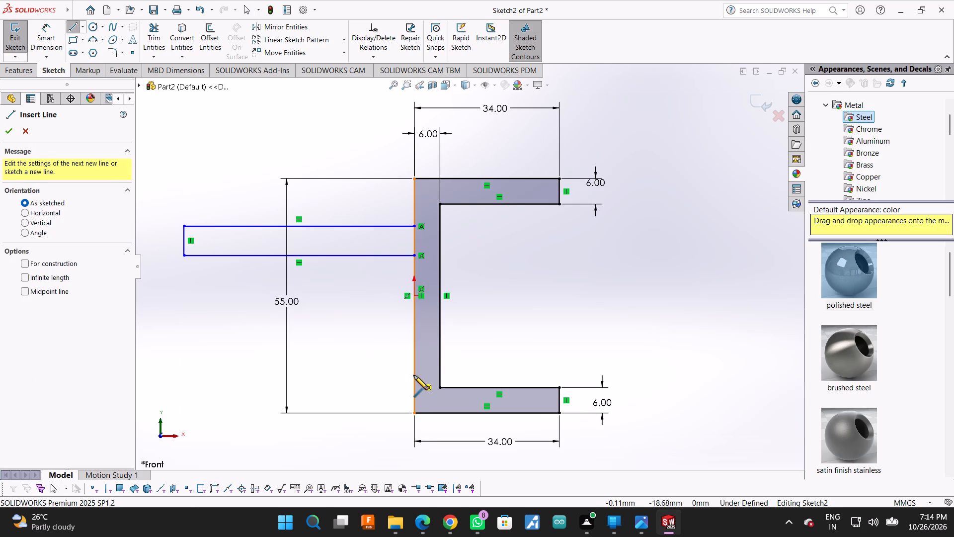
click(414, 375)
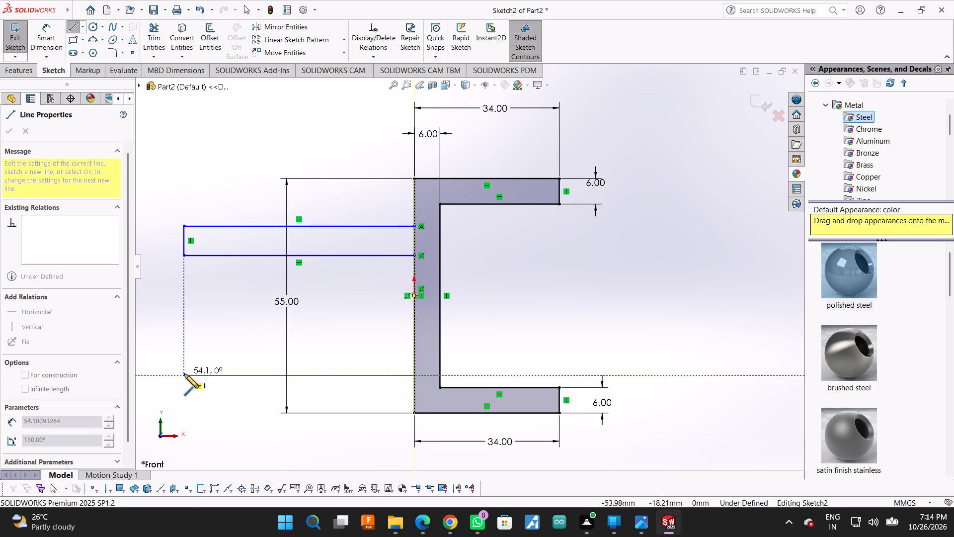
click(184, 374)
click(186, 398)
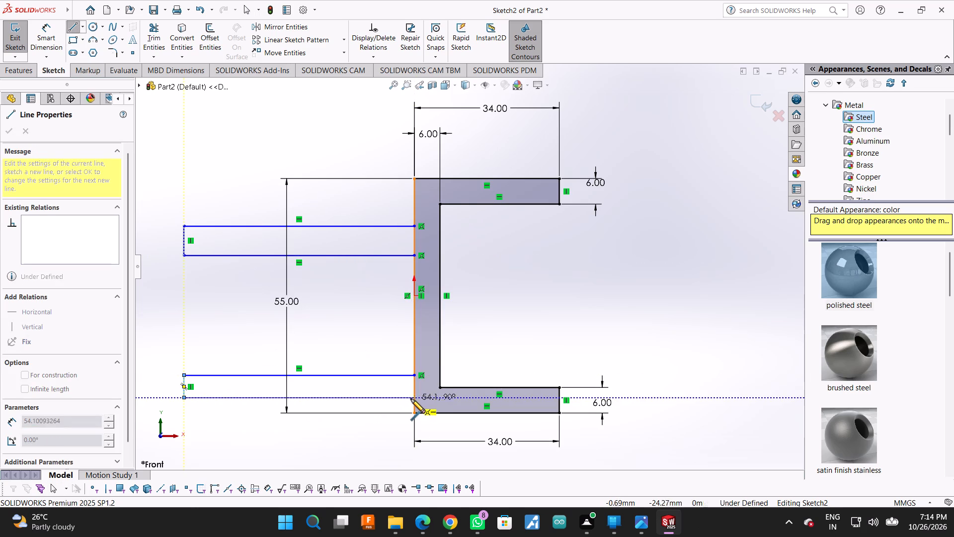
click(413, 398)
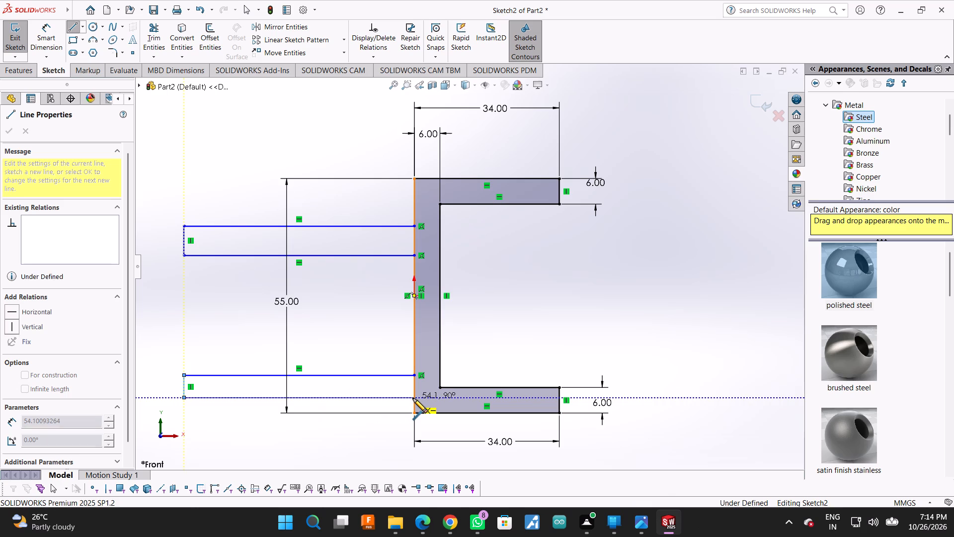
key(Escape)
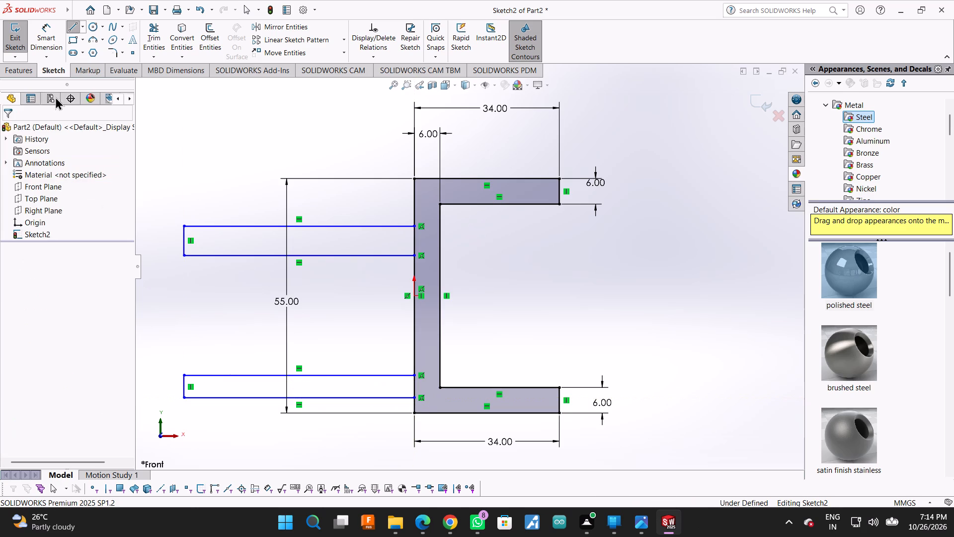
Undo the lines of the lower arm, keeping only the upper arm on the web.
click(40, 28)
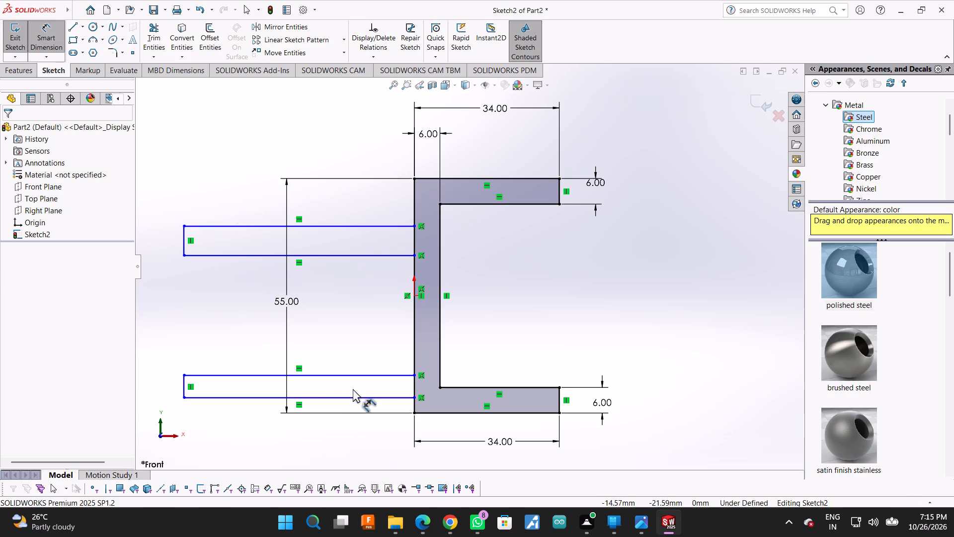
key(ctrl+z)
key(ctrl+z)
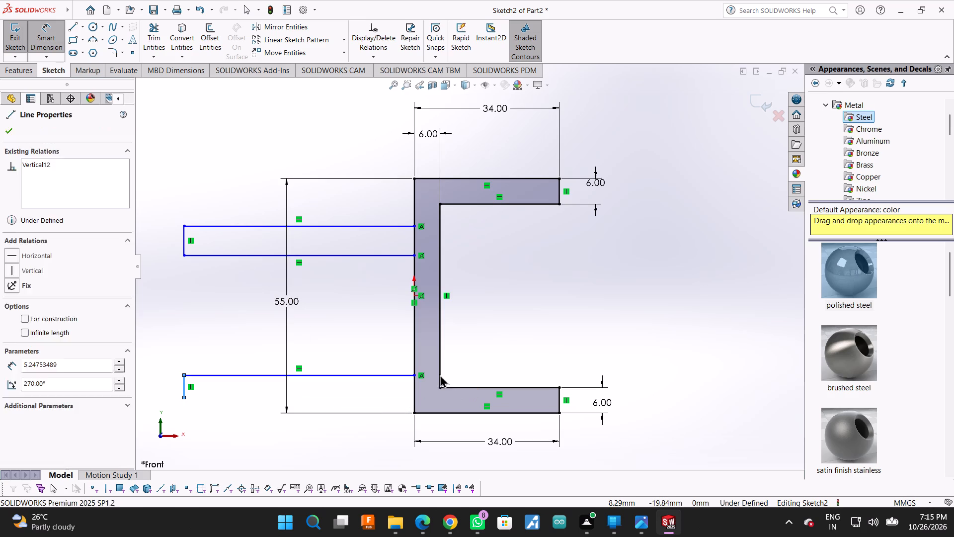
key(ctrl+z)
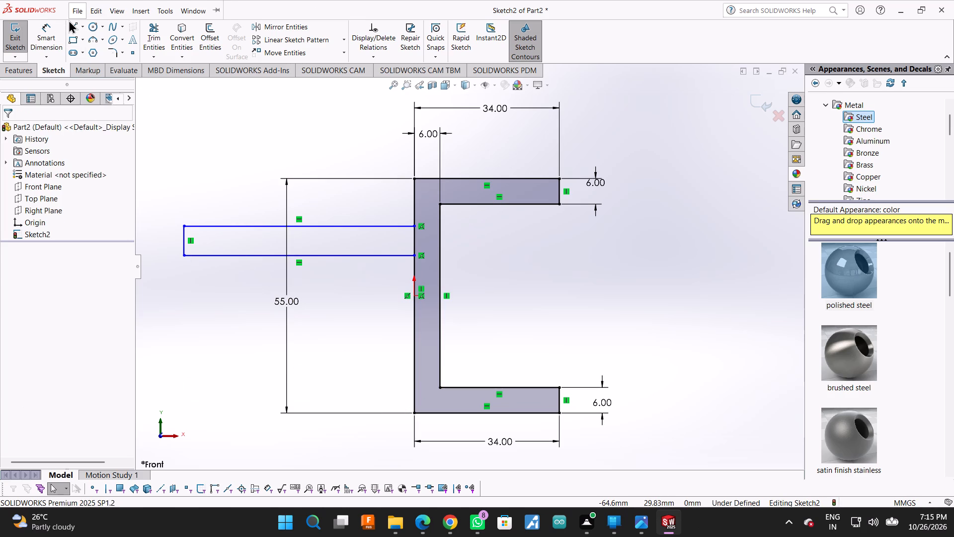
Sketch a lower three-line arm about 54 mm long and 6 mm high, extending outward from the web's bottom outer corner.
click(67, 28)
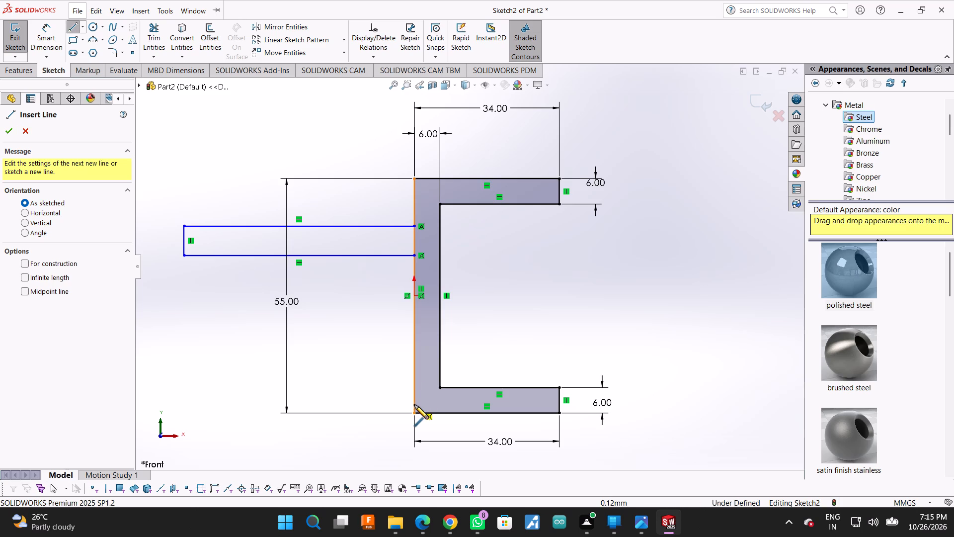
click(414, 413)
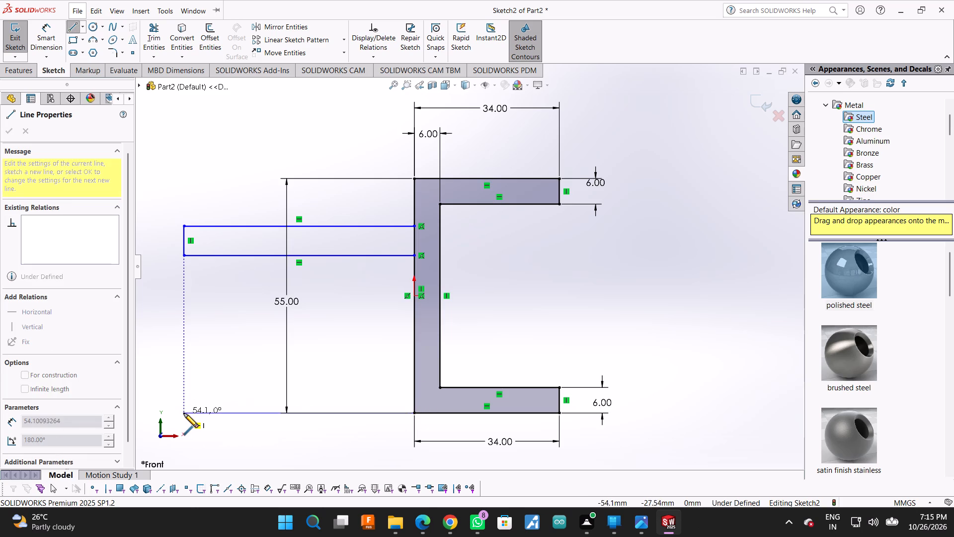
click(184, 413)
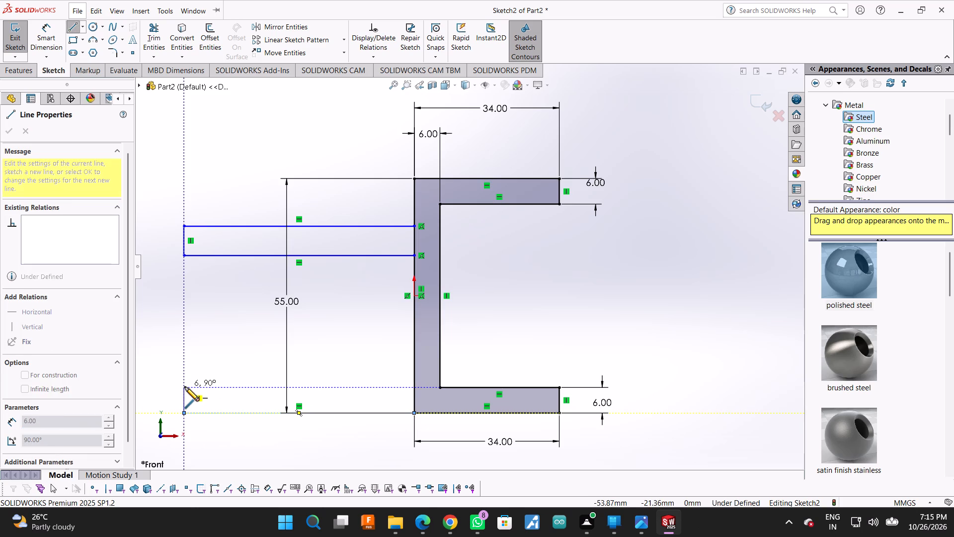
click(185, 387)
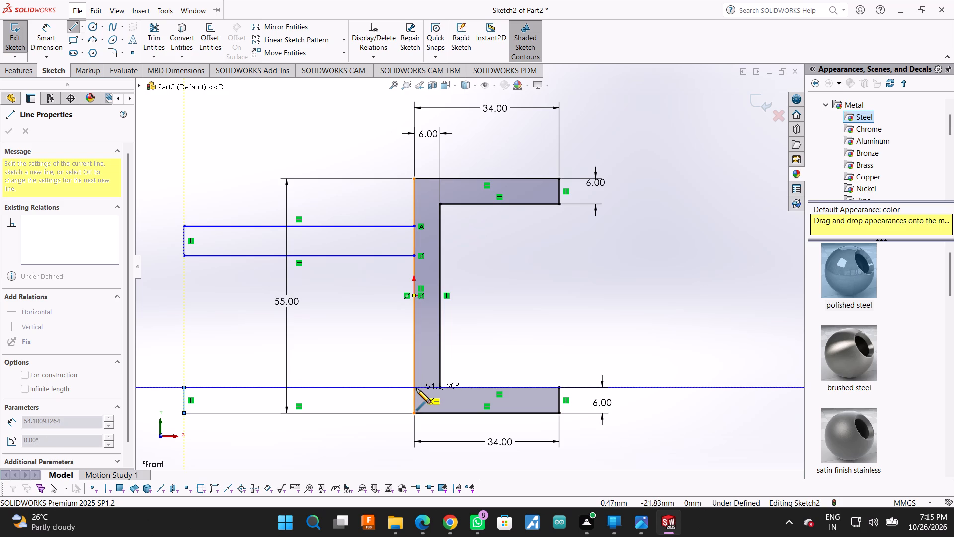
click(413, 390)
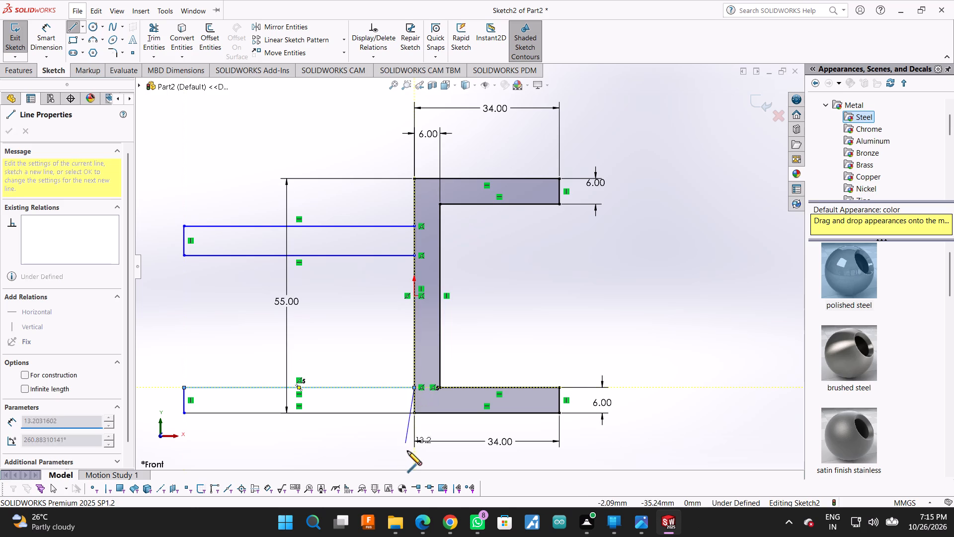
key(Escape)
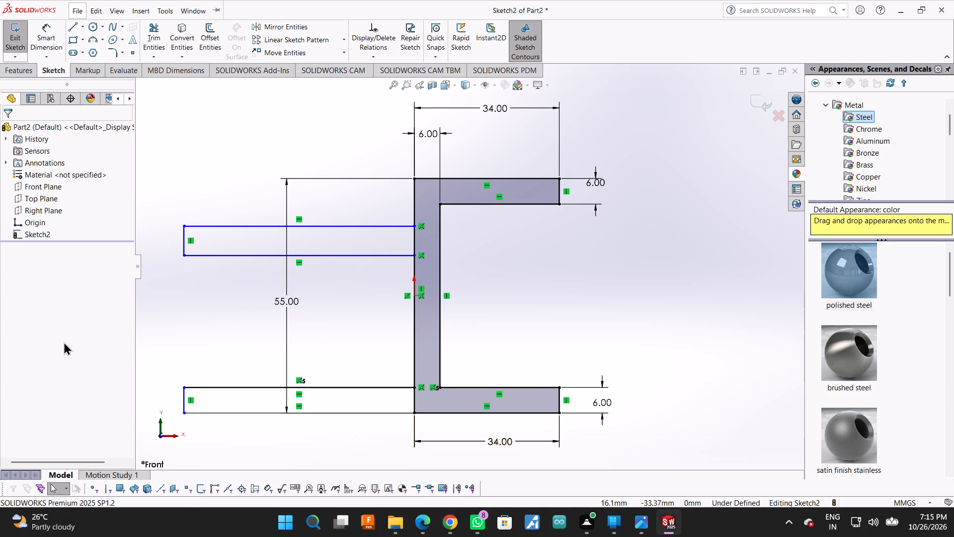
Dimension the upper arm's lower horizontal line and set its length to 50 mm.
scroll(445, 331, up, 2)
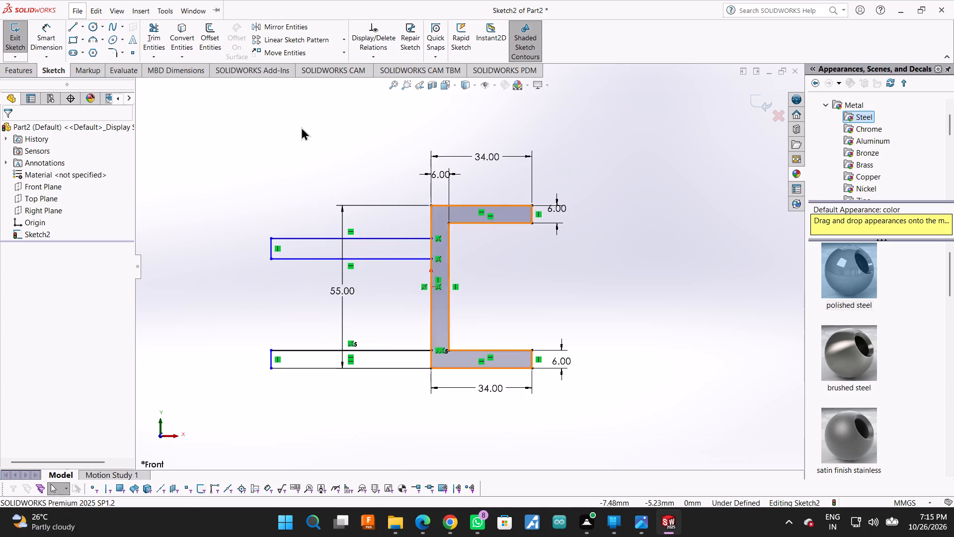
scroll(308, 358, down, 1)
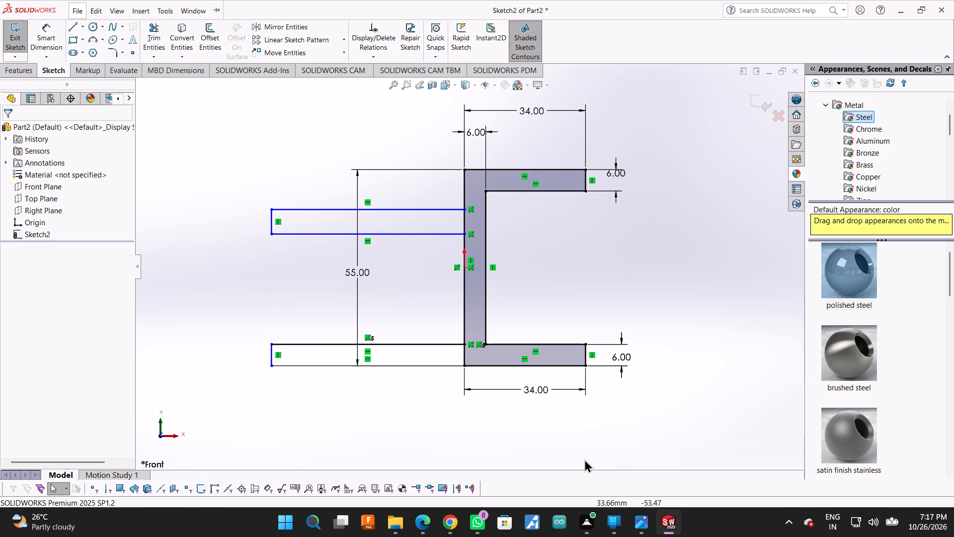
scroll(853, 385, up, 1)
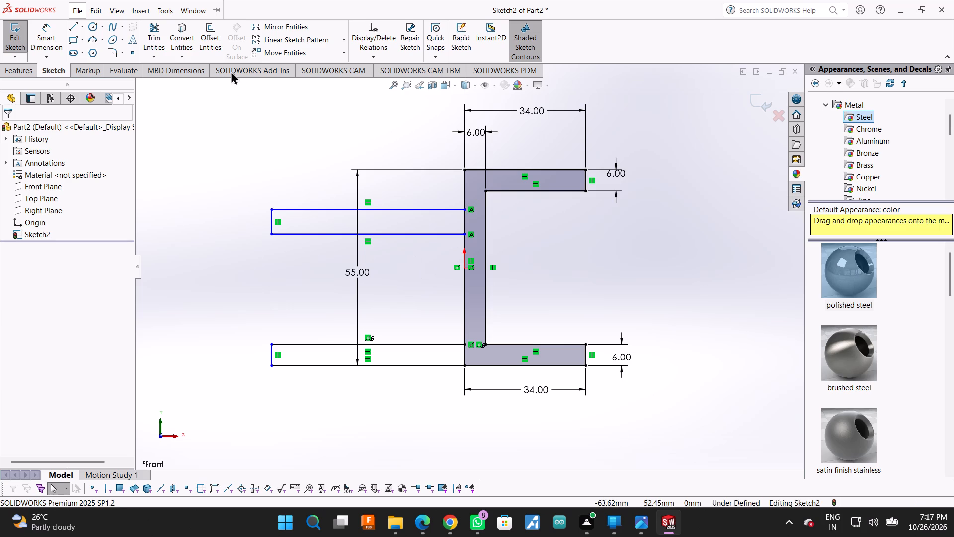
click(43, 24)
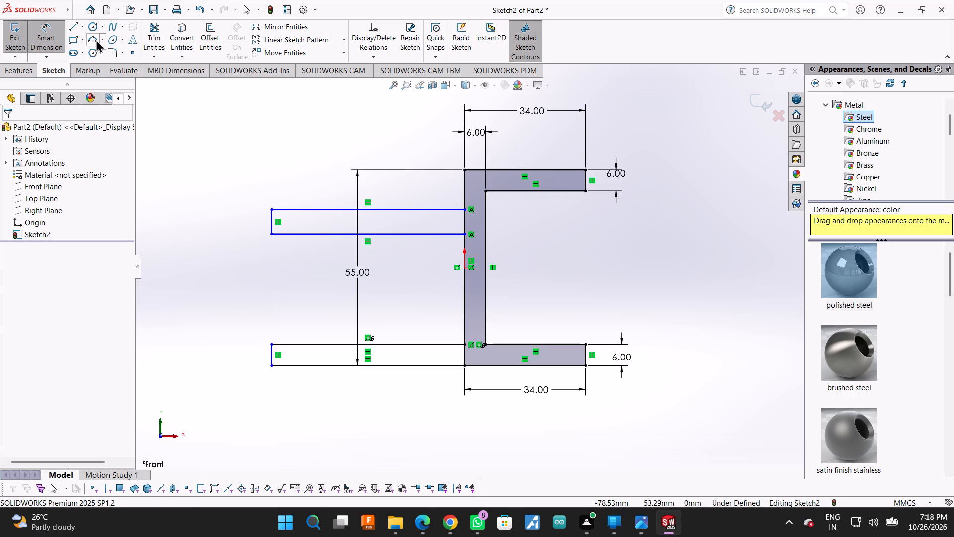
click(377, 235)
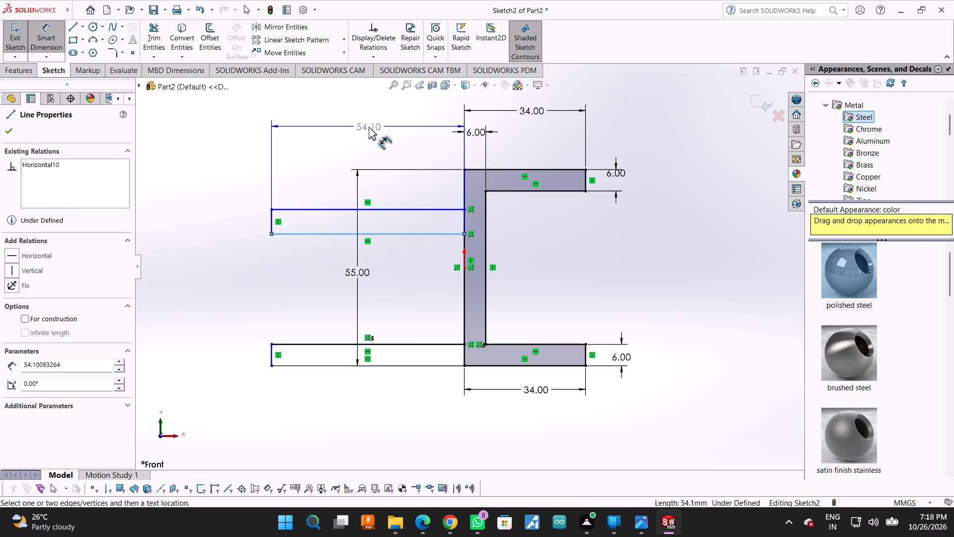
click(369, 126)
text(50)
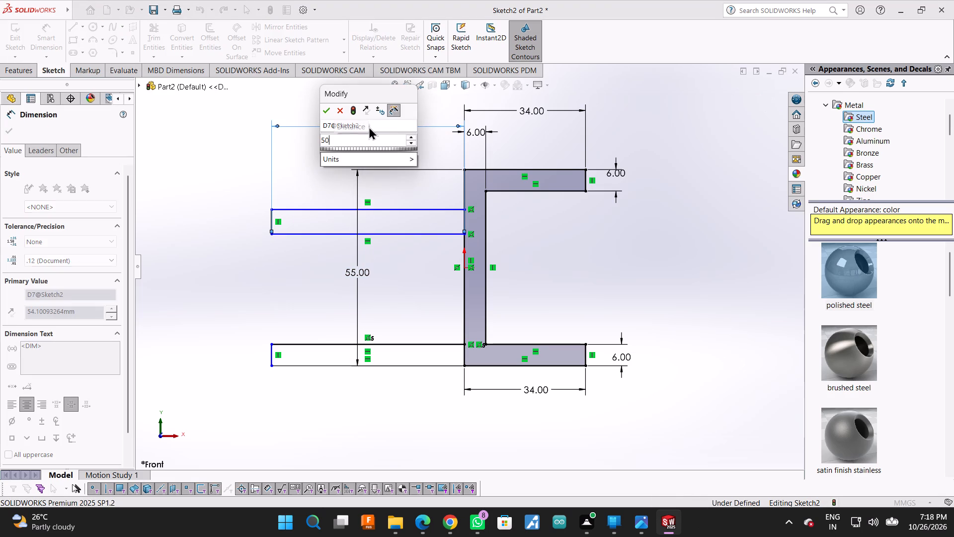
key(Return)
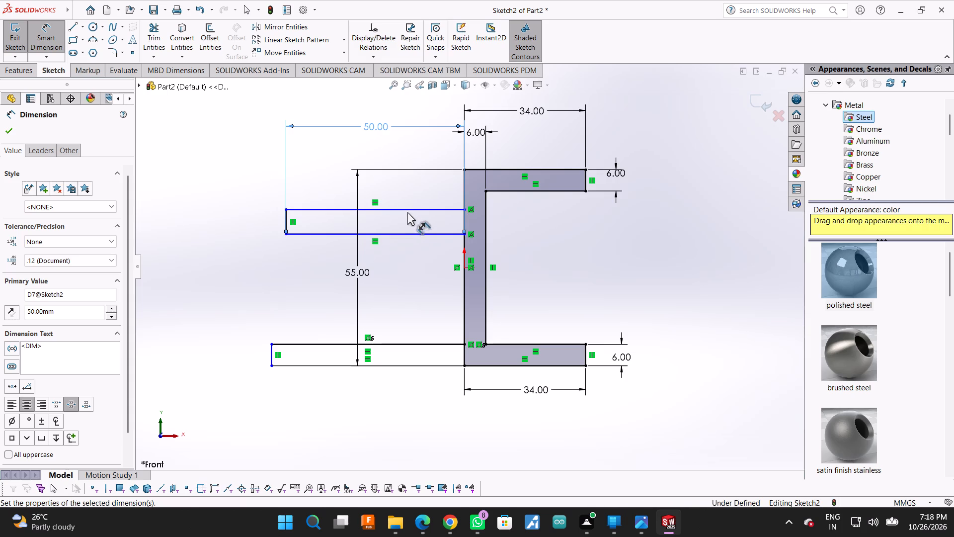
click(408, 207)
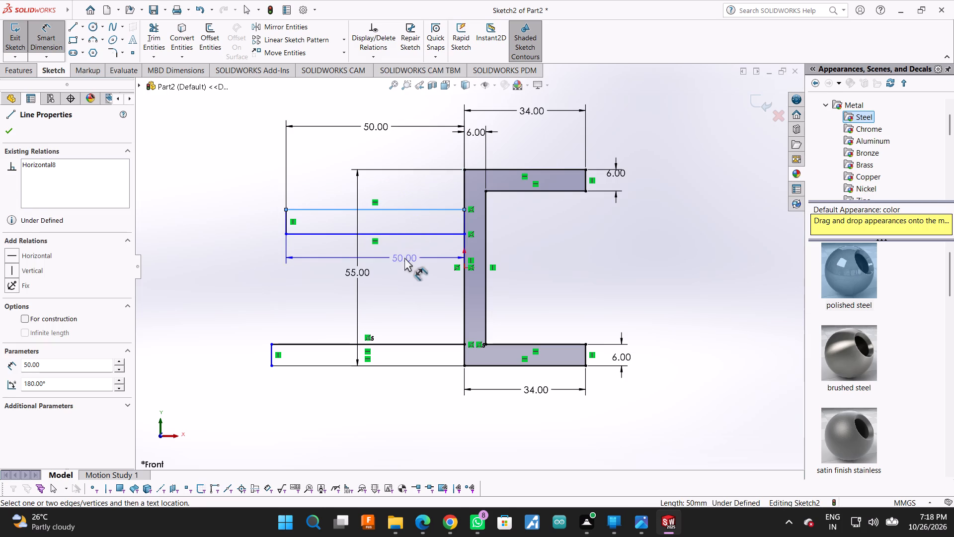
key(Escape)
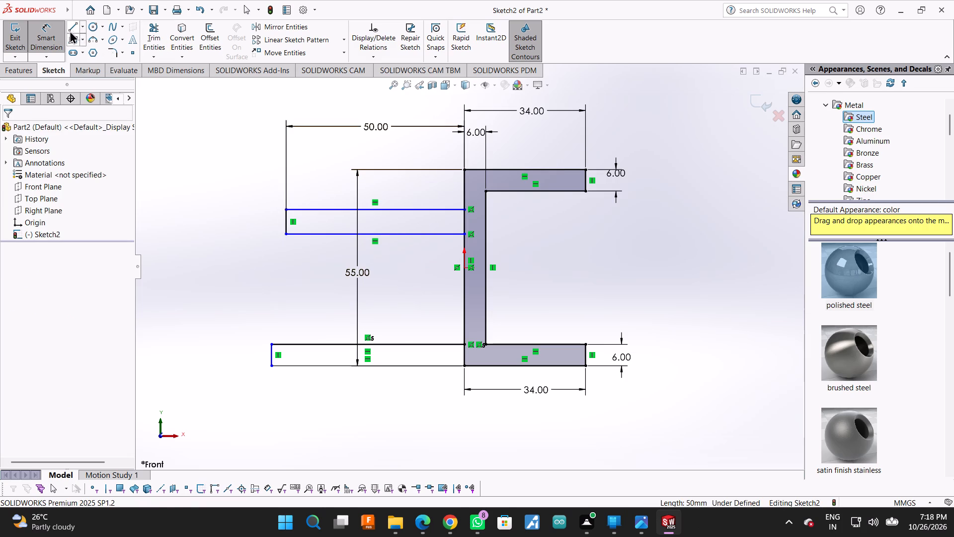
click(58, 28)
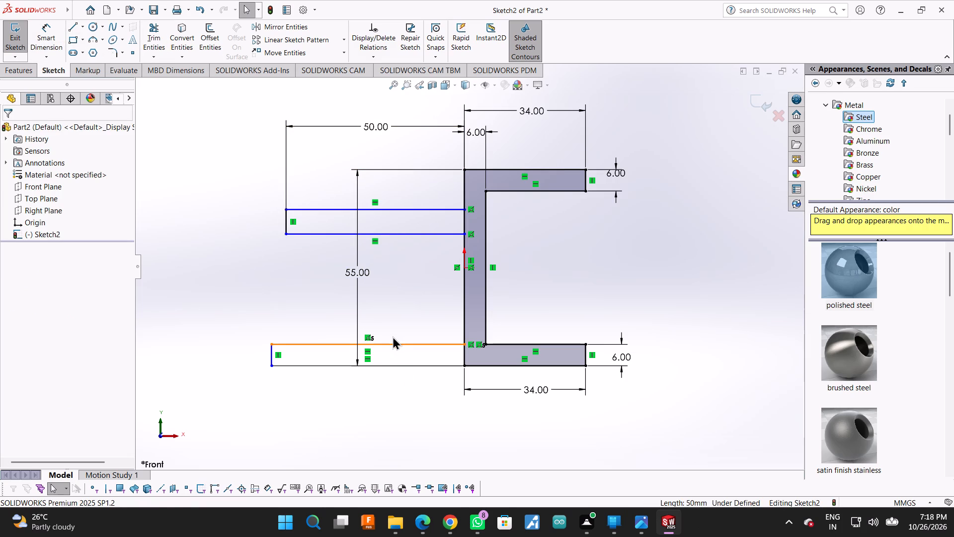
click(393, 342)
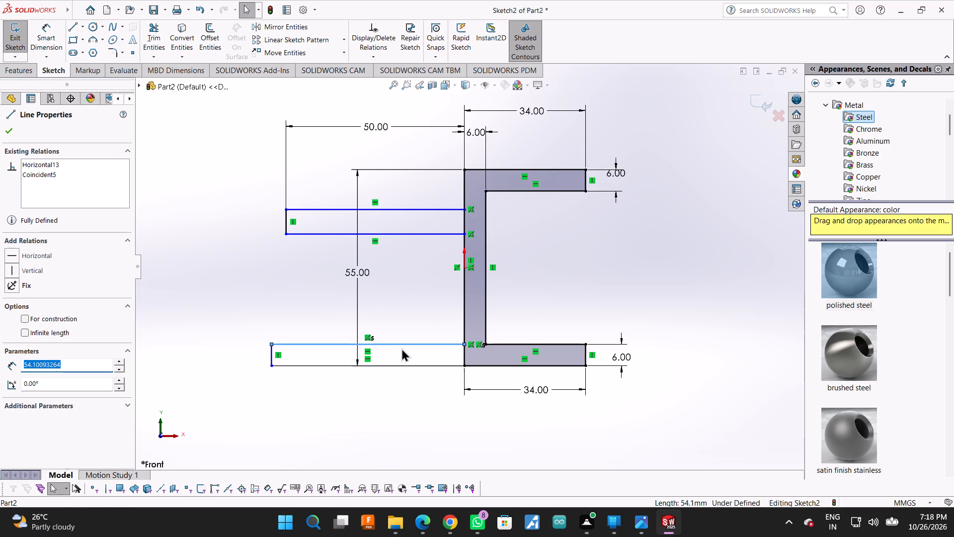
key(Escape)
Dimension the lower arm's upper horizontal line and set its length to 50 mm.
click(49, 30)
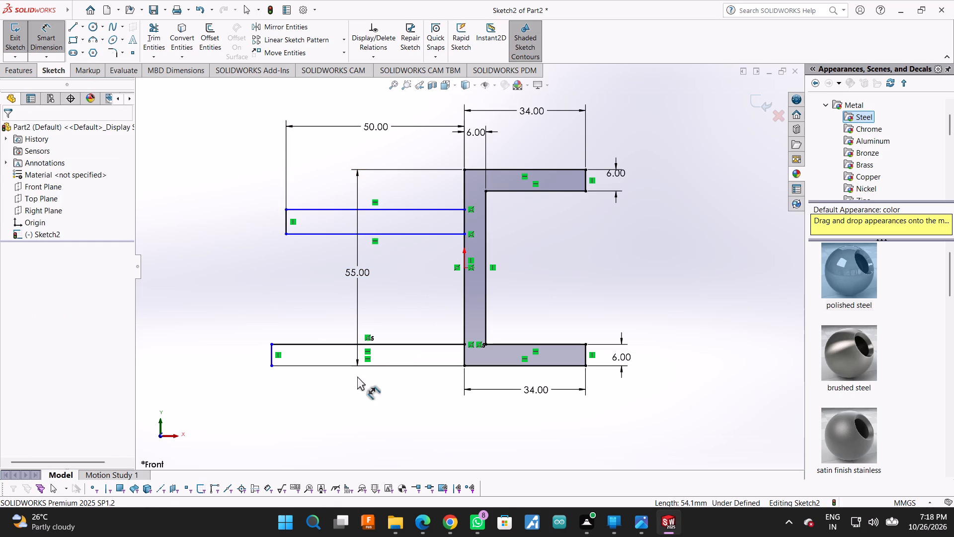
click(375, 343)
click(380, 422)
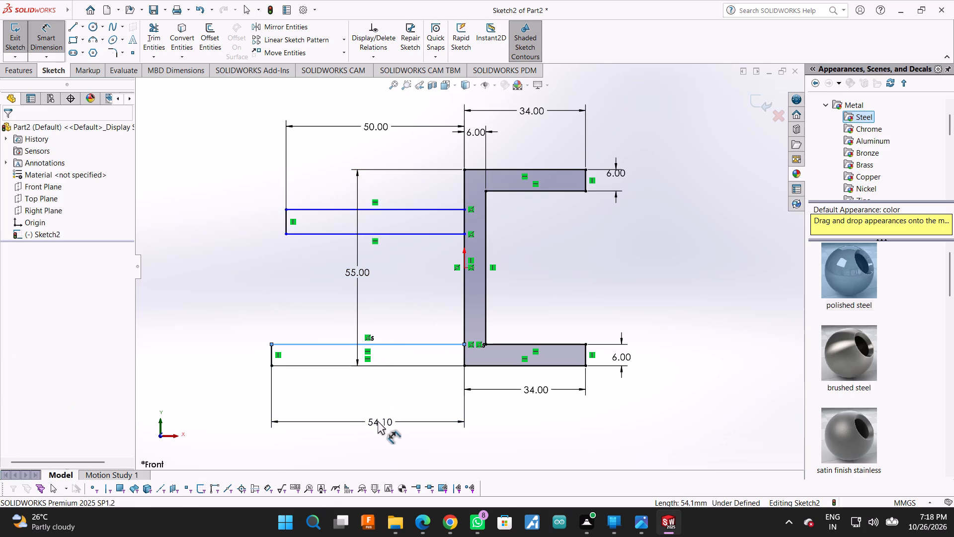
text(50)
key(Return)
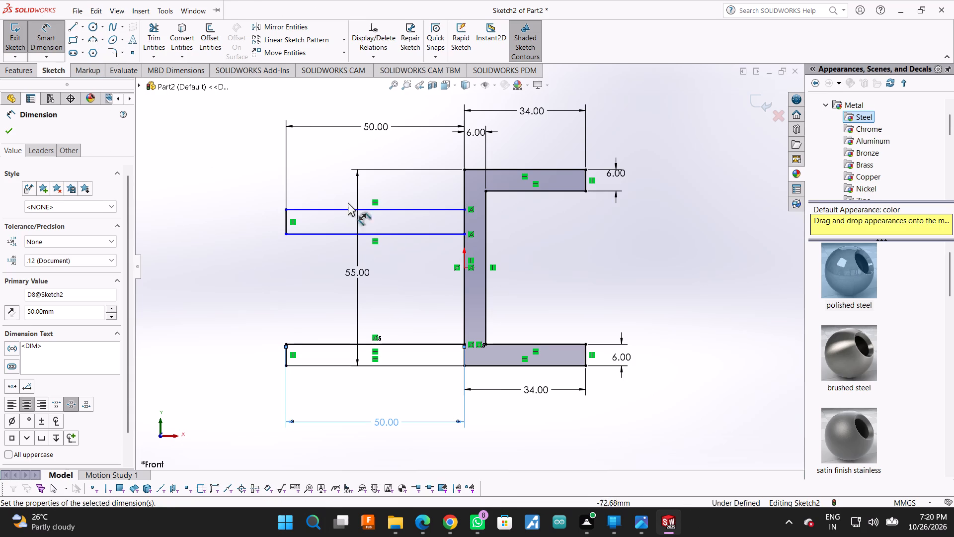
Dimension the vertical distance between the upper arm's top line and the lower arm's bottom line as 47 mm.
click(376, 212)
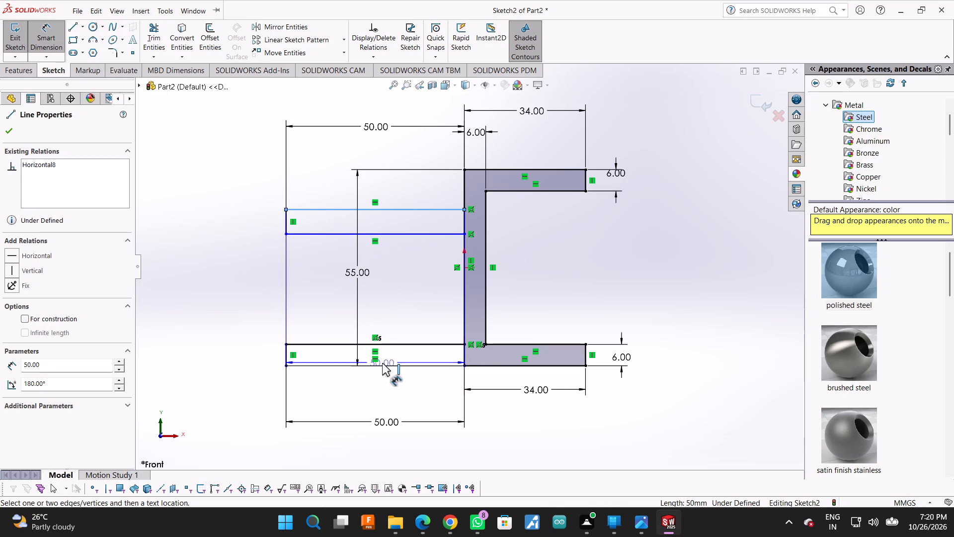
click(382, 364)
click(182, 323)
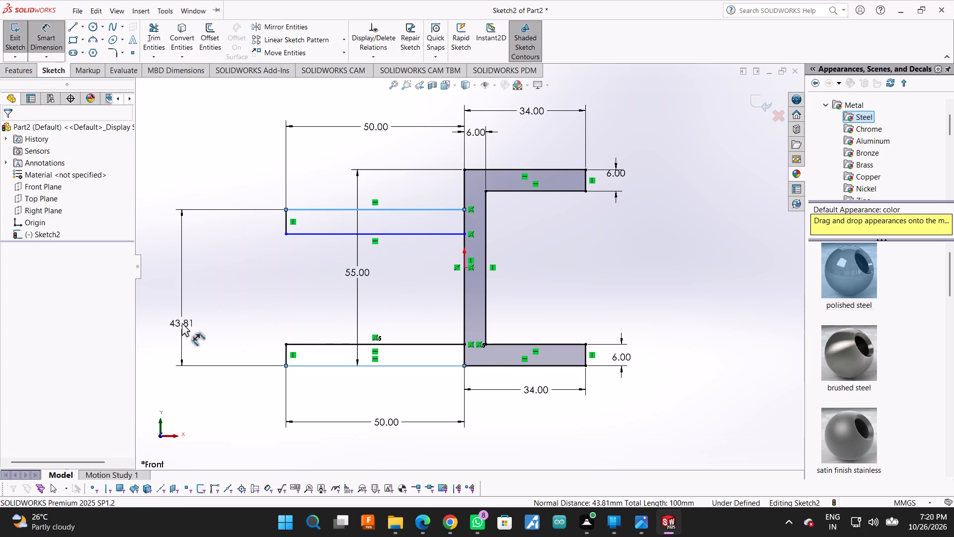
text(47)
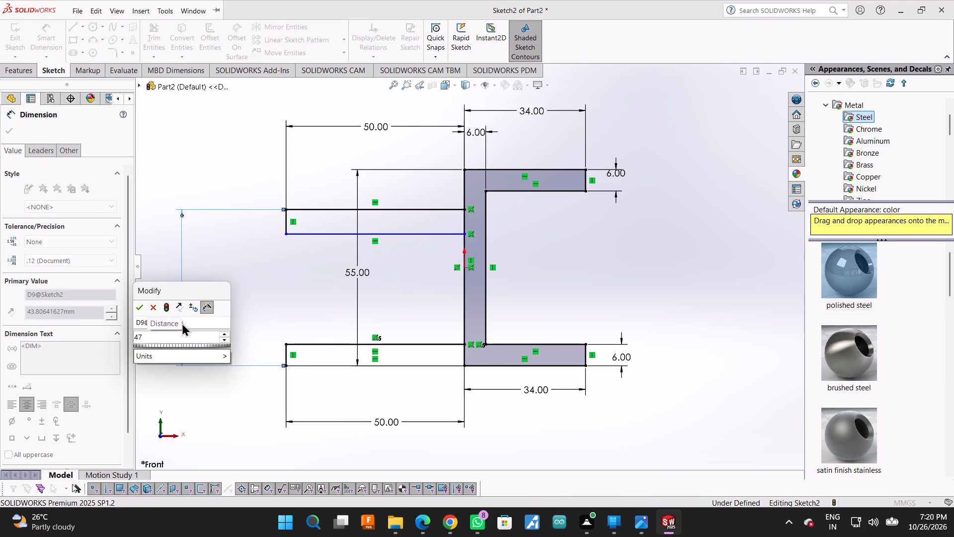
key(Return)
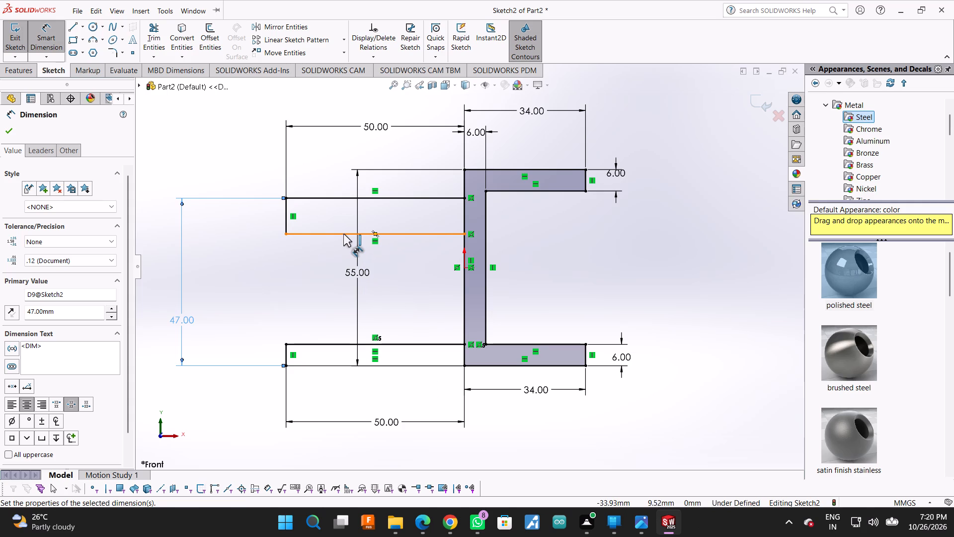
Dimension the upper arm's short vertical end line and set its thickness to 6 mm.
click(285, 211)
click(253, 209)
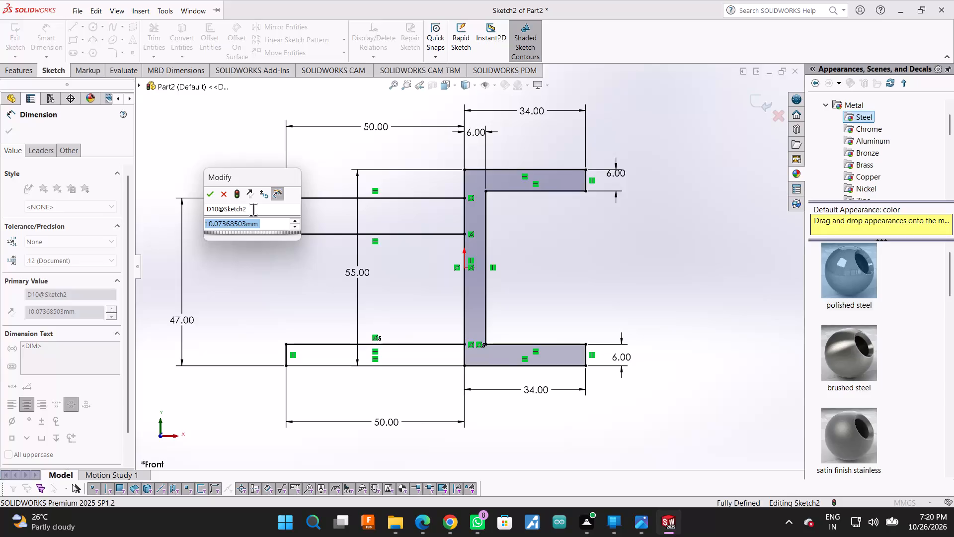
key(6)
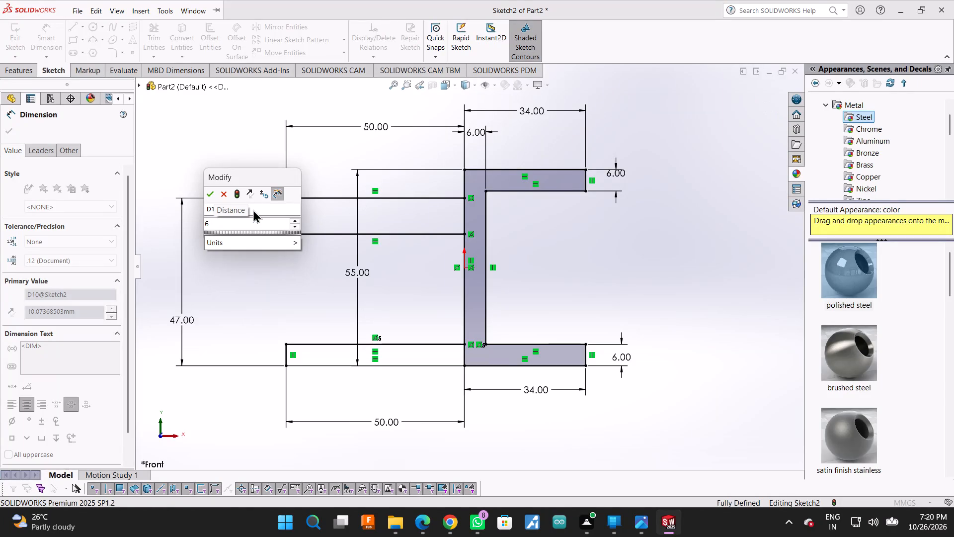
key(Return)
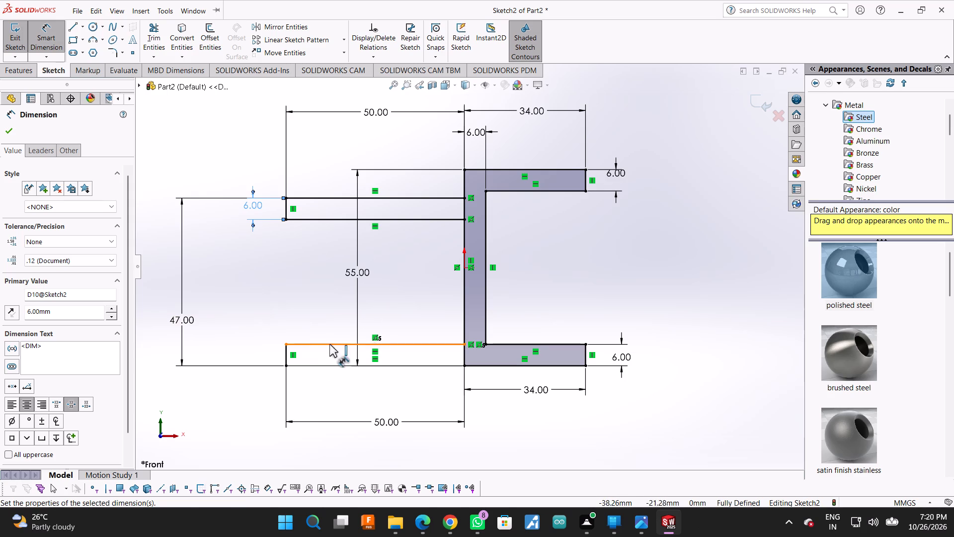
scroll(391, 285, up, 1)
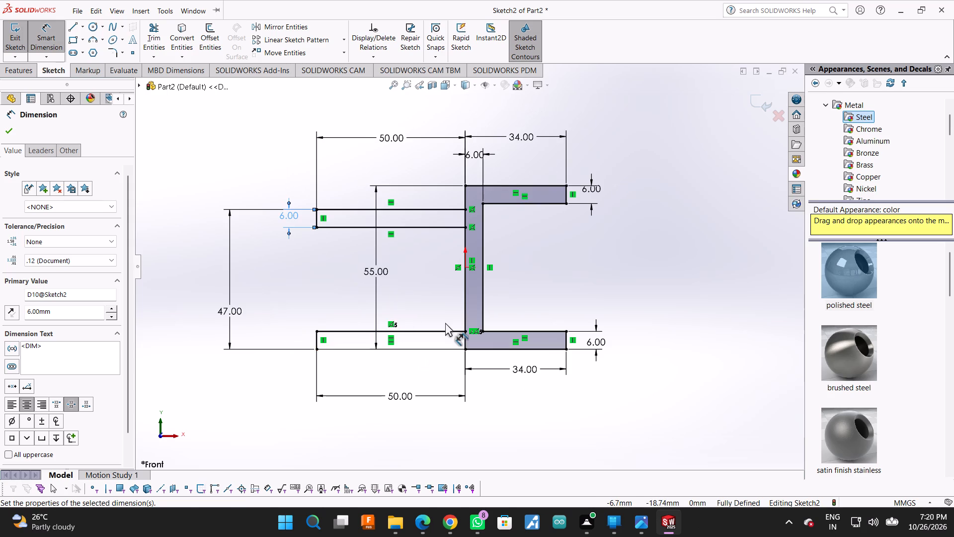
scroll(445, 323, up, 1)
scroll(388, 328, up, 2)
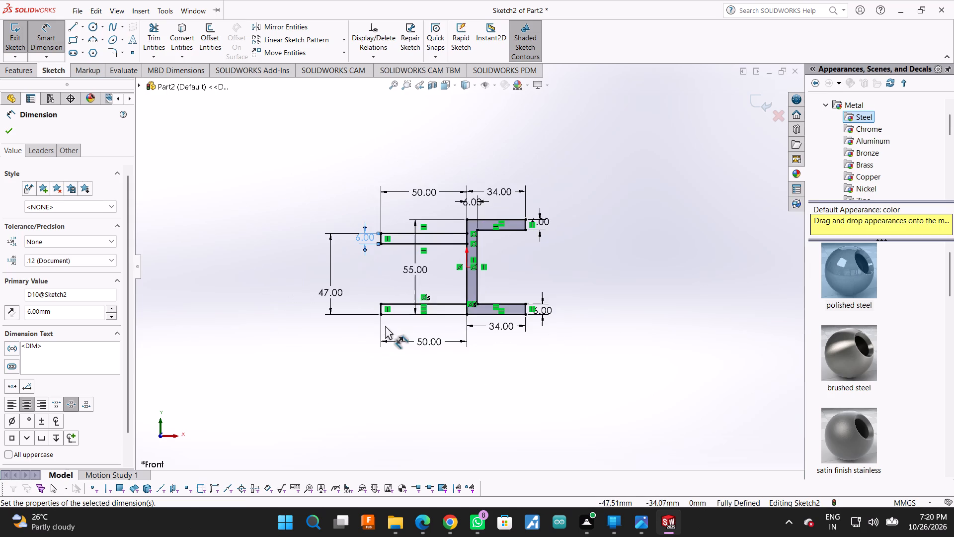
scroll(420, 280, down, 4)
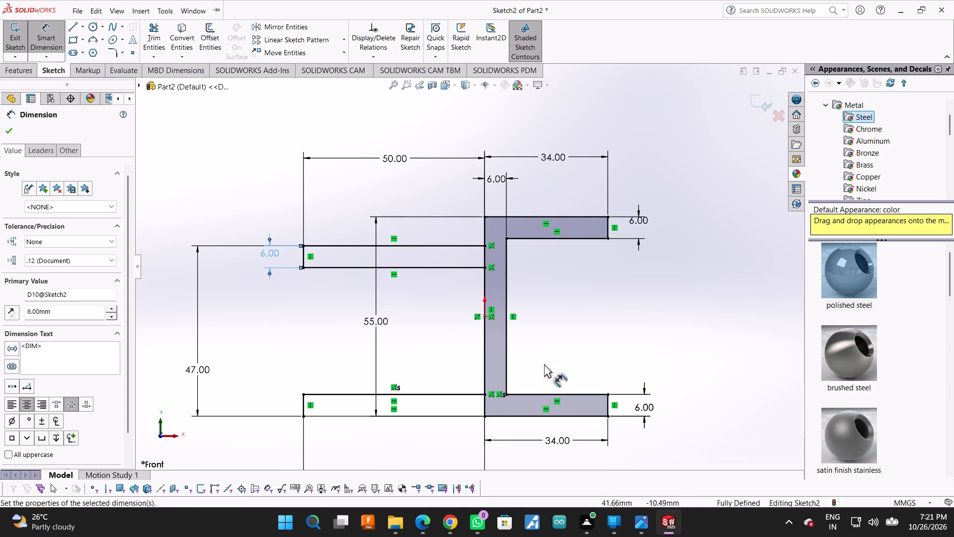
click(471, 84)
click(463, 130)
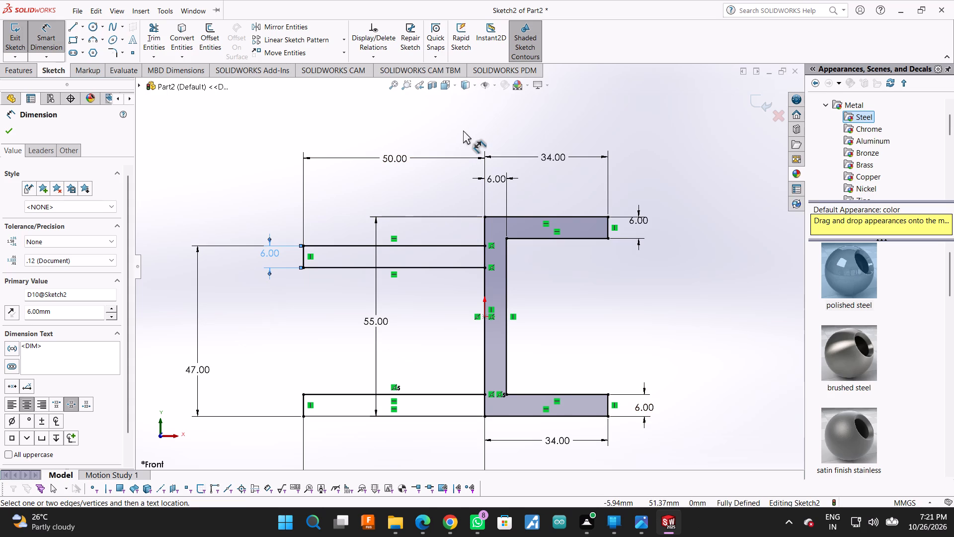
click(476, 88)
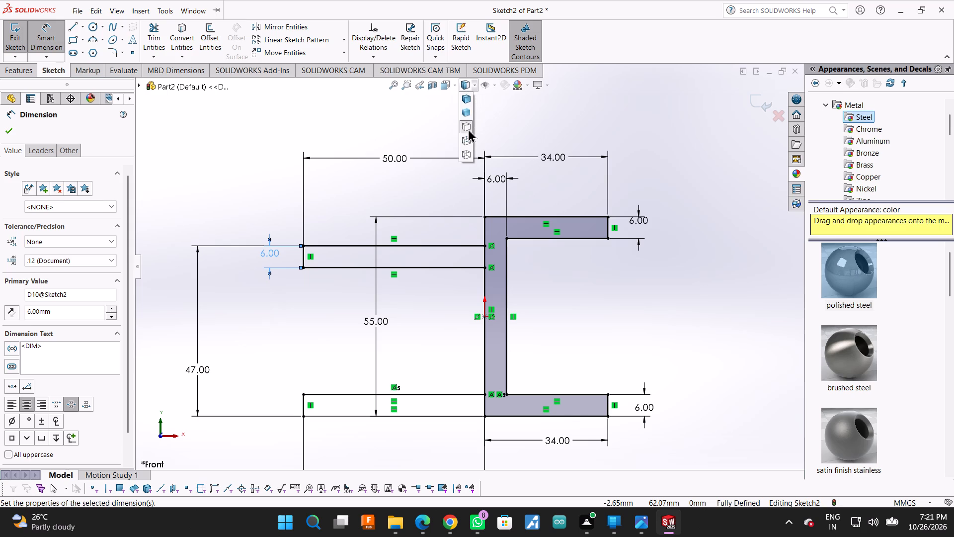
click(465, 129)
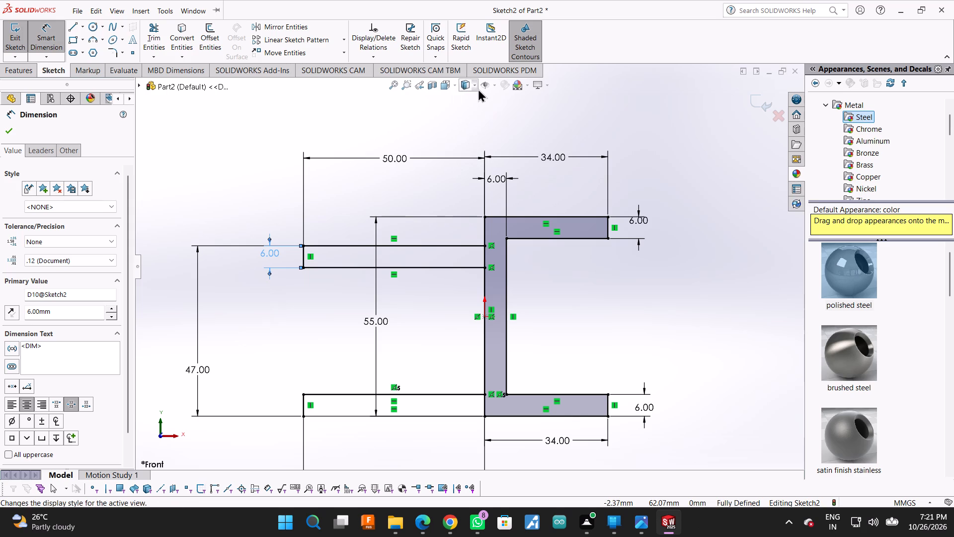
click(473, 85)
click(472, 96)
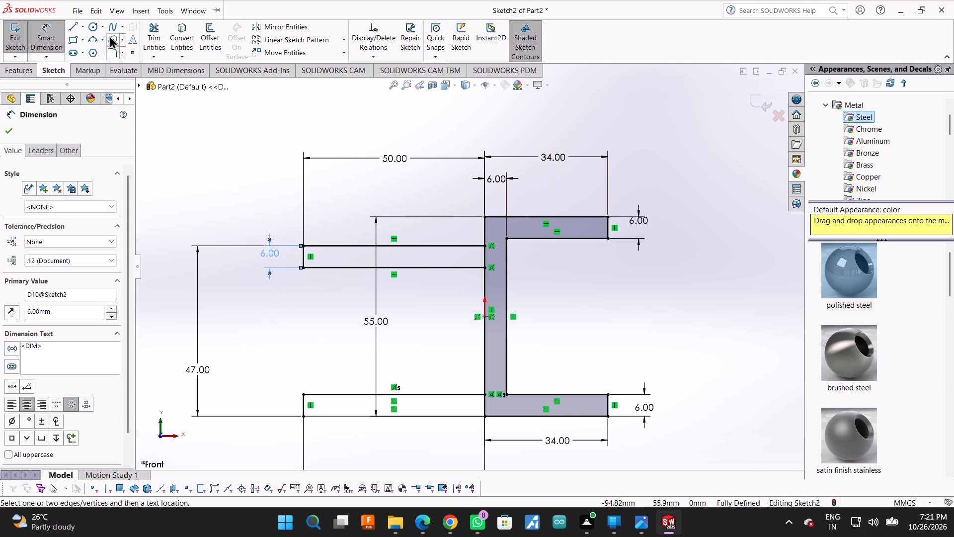
Trim the web's outer vertical line where the upper and lower arms join it, merging both arms into one profile.
click(153, 31)
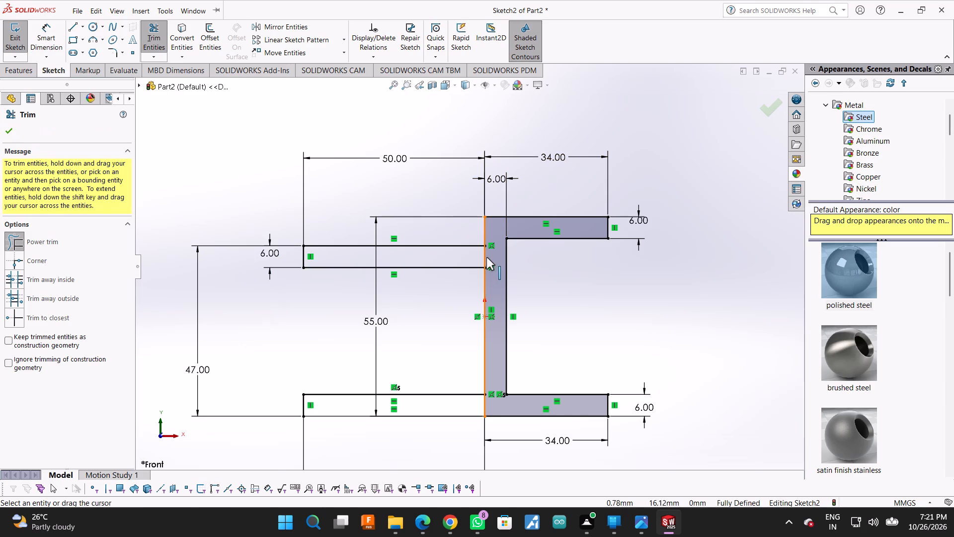
drag(487, 256, 466, 255)
drag(470, 256, 481, 257)
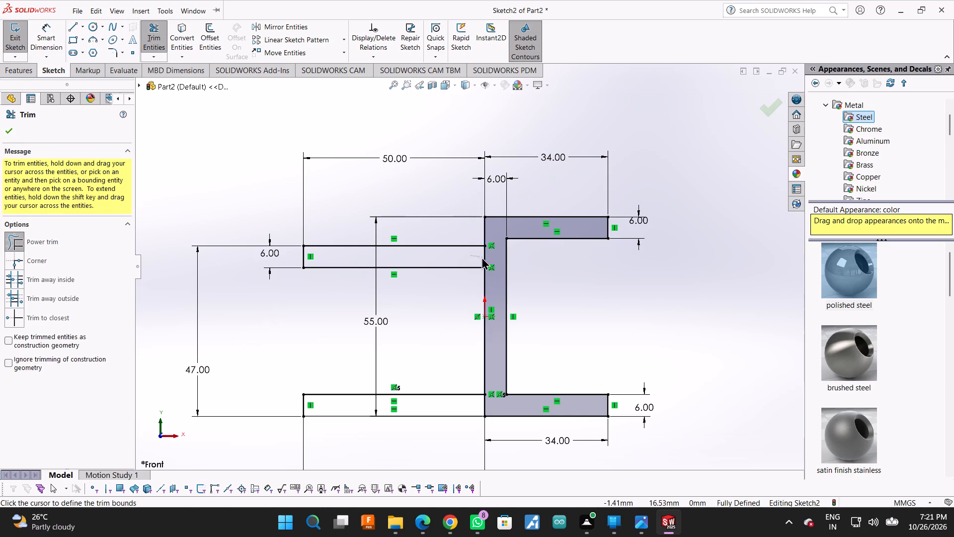
drag(481, 257, 487, 257)
drag(504, 404, 498, 404)
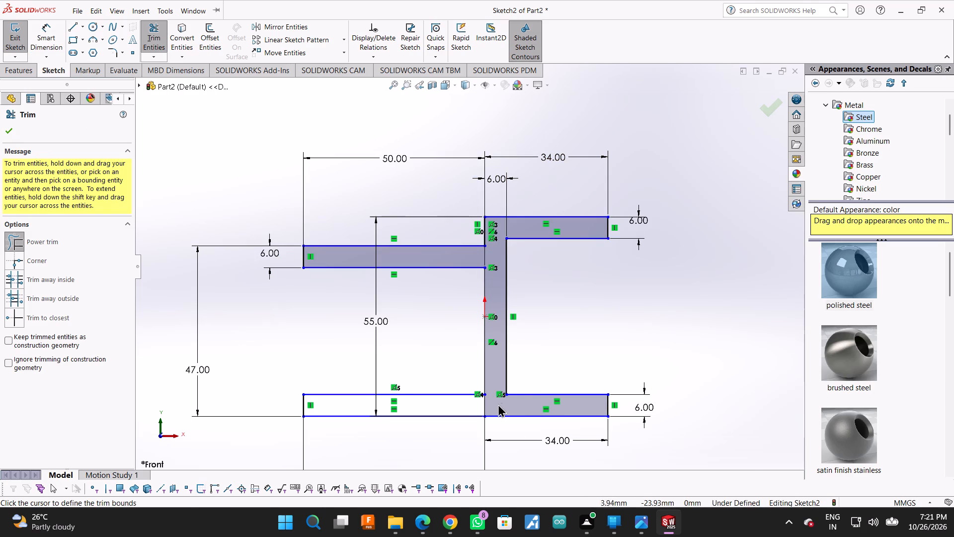
drag(498, 404, 477, 410)
scroll(522, 409, up, 1)
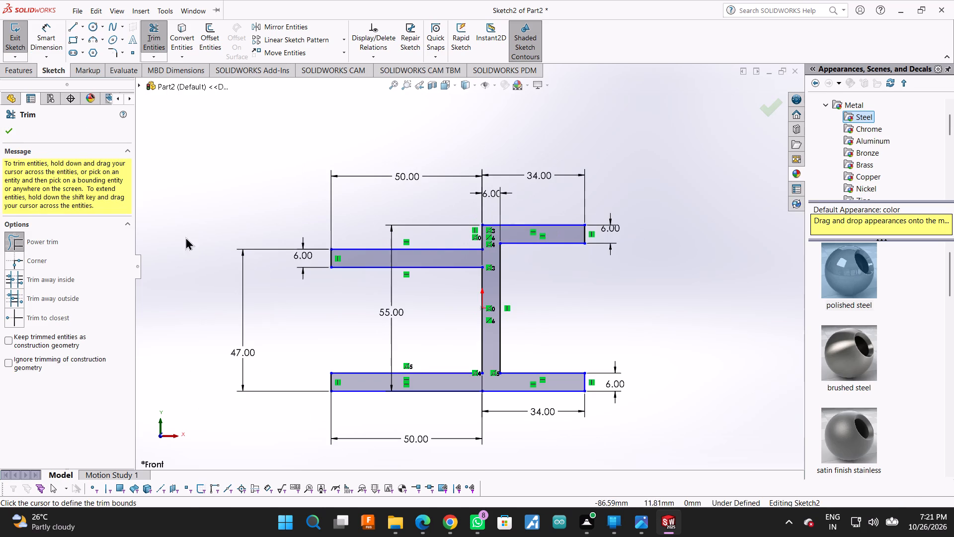
click(10, 134)
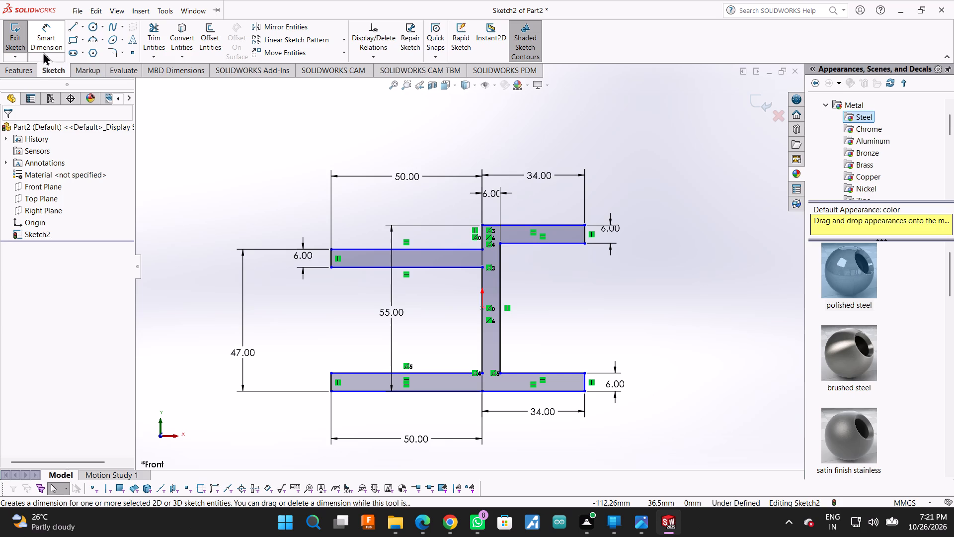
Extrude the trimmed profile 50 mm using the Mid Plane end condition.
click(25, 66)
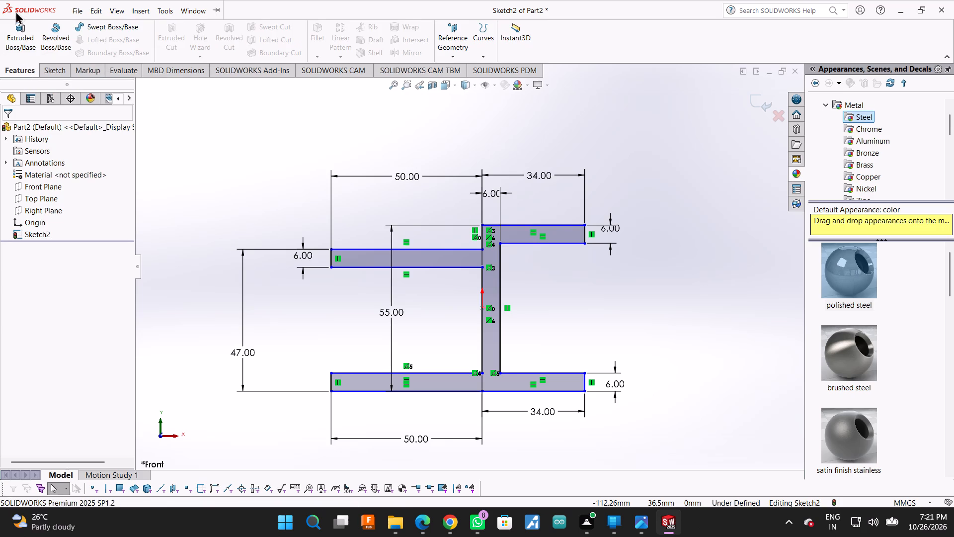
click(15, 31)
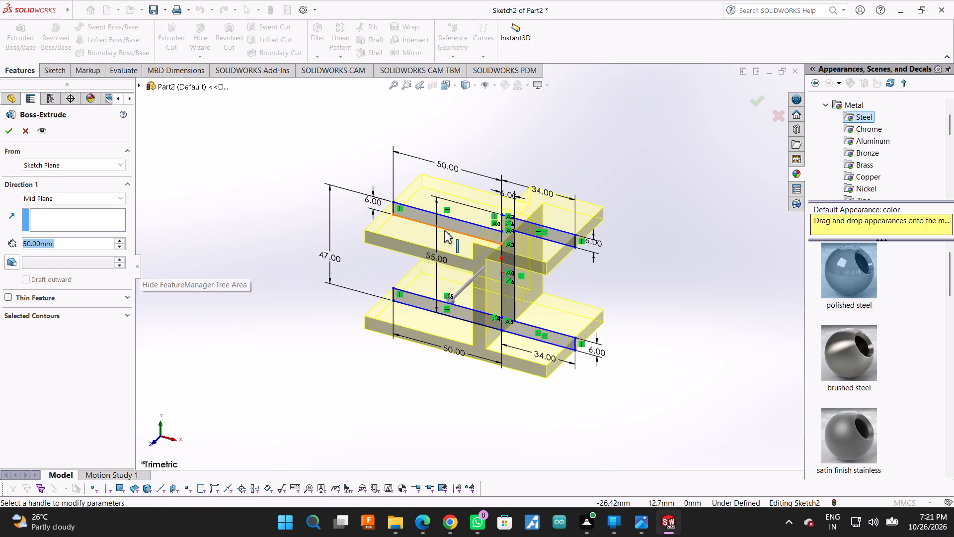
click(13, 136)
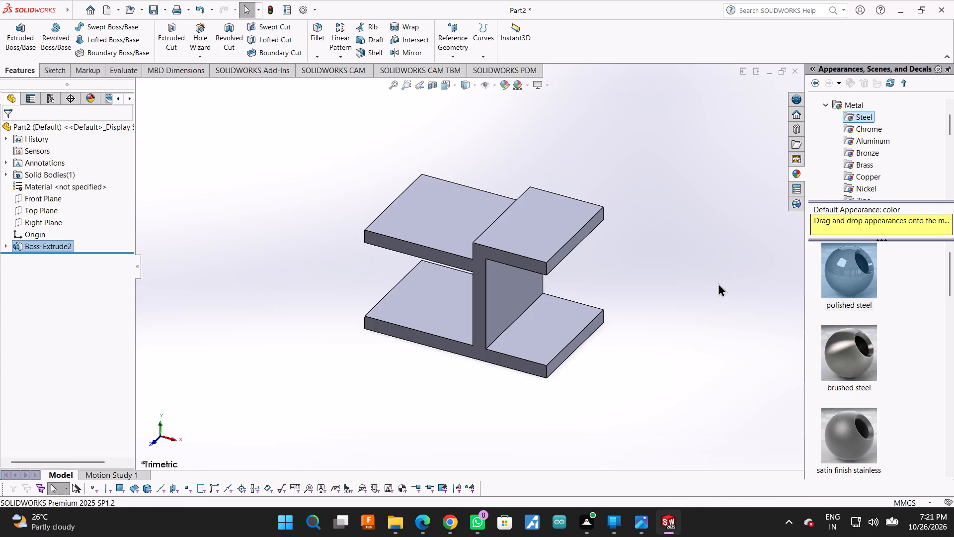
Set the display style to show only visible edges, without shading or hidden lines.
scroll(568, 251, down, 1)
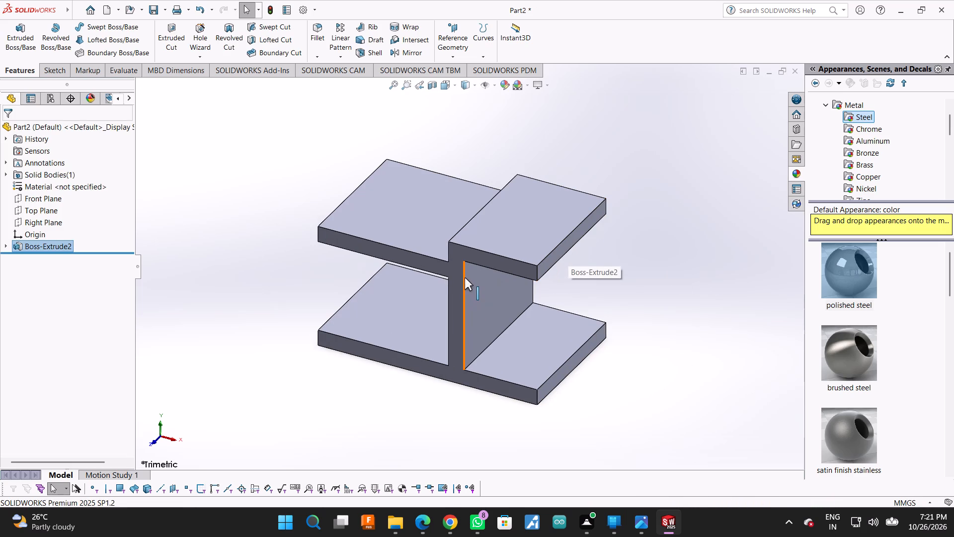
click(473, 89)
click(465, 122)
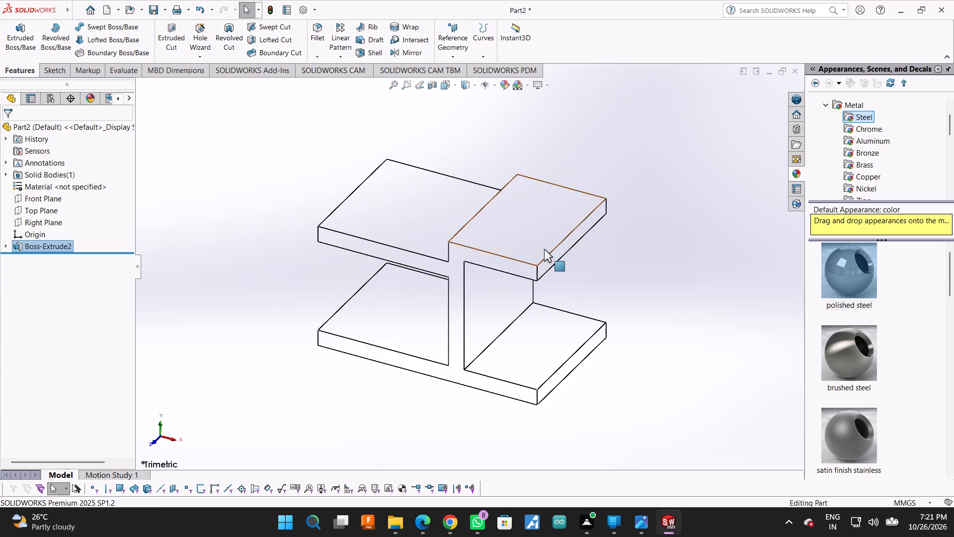
Rotate the view to examine the extruded body's arms, flanges and web from several angles.
right_click(709, 268)
click(736, 292)
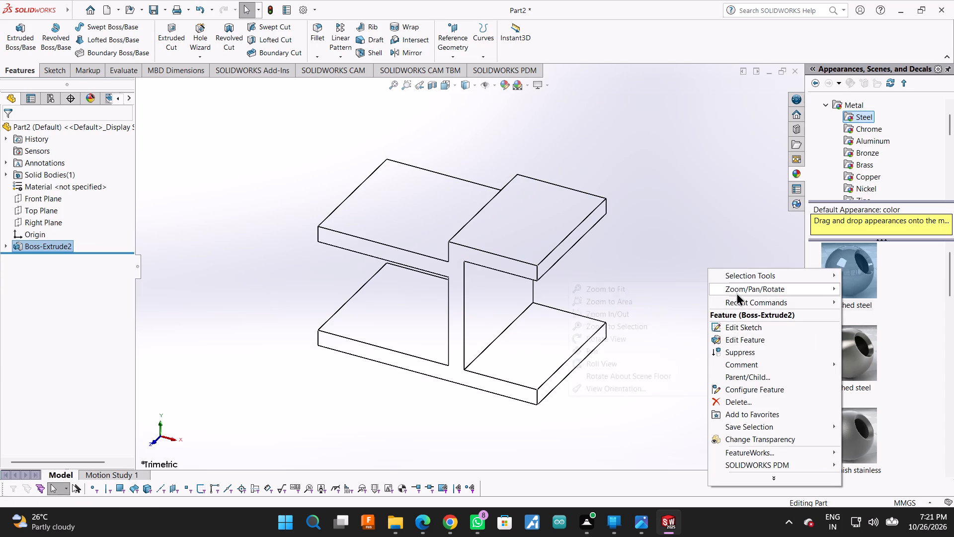
click(630, 337)
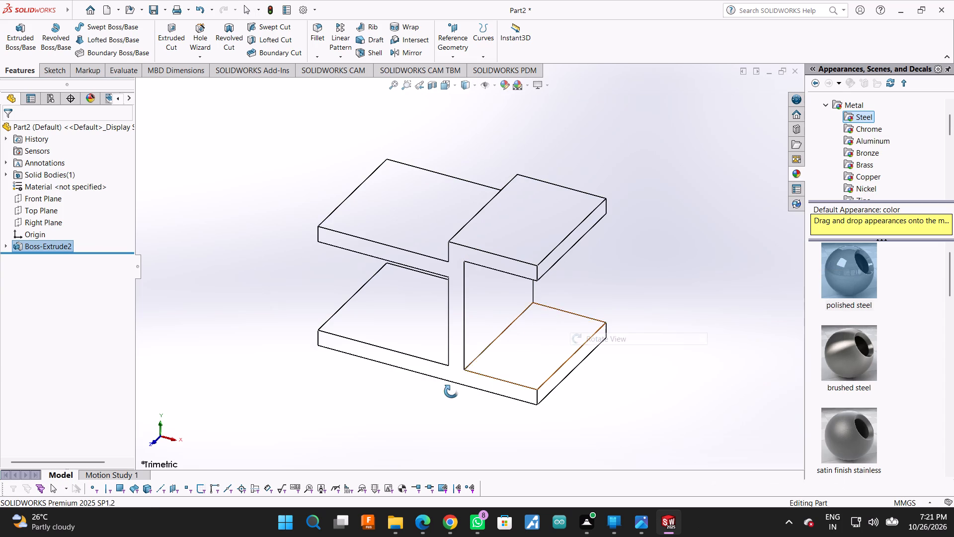
drag(378, 390, 402, 390)
click(403, 390)
drag(401, 380, 450, 322)
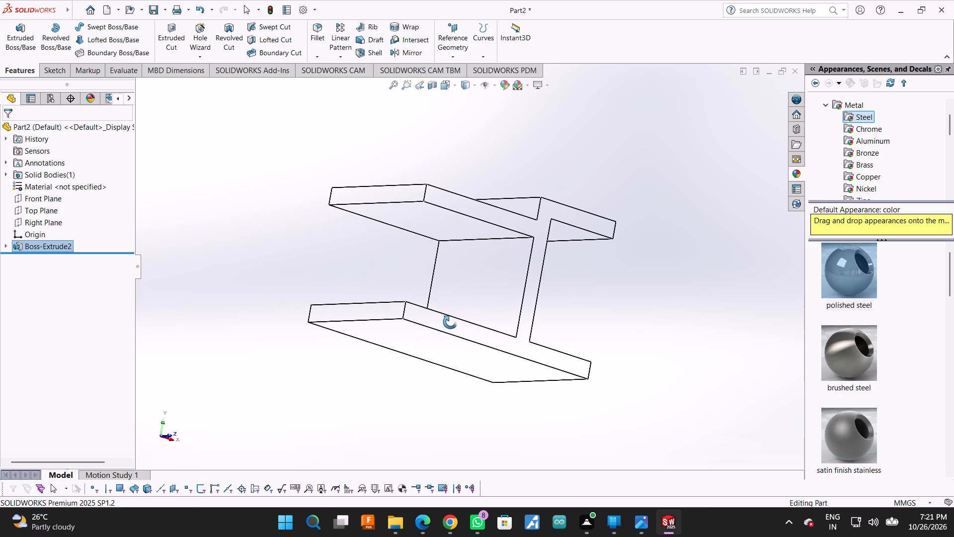
drag(450, 322, 456, 372)
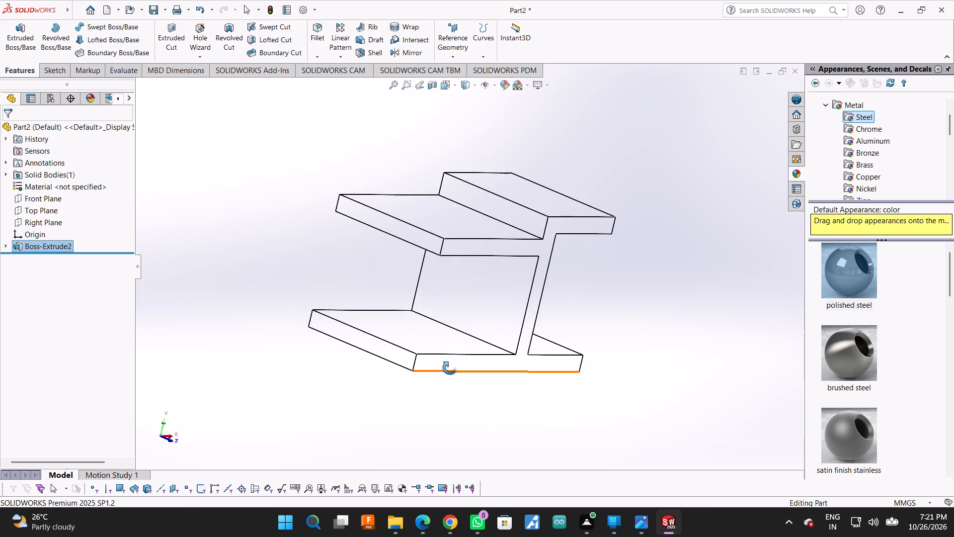
drag(429, 357, 380, 327)
double_click(380, 327)
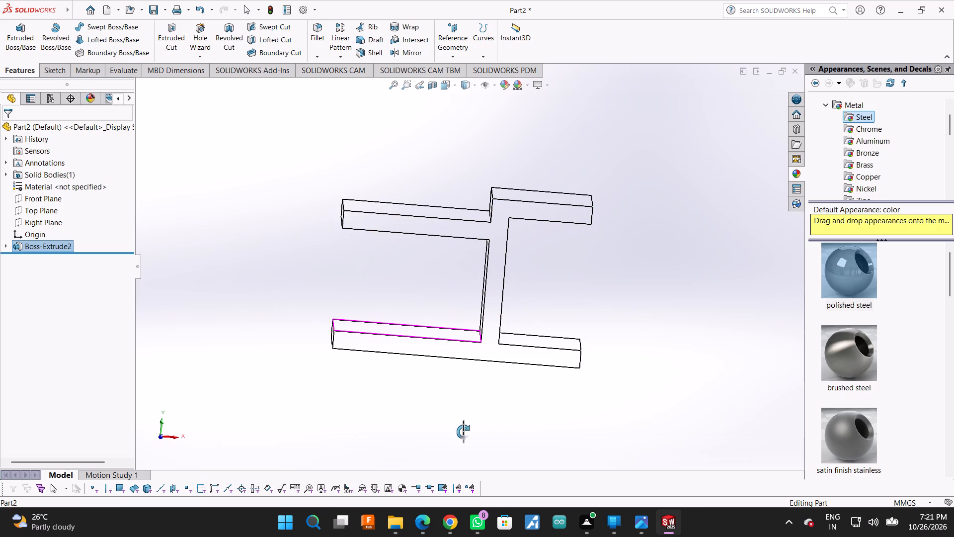
drag(576, 318, 556, 310)
click(556, 310)
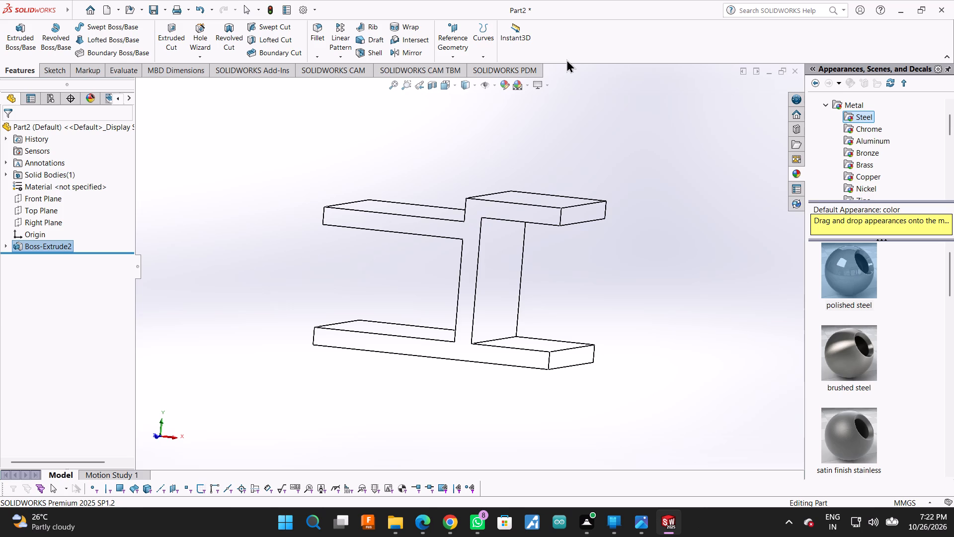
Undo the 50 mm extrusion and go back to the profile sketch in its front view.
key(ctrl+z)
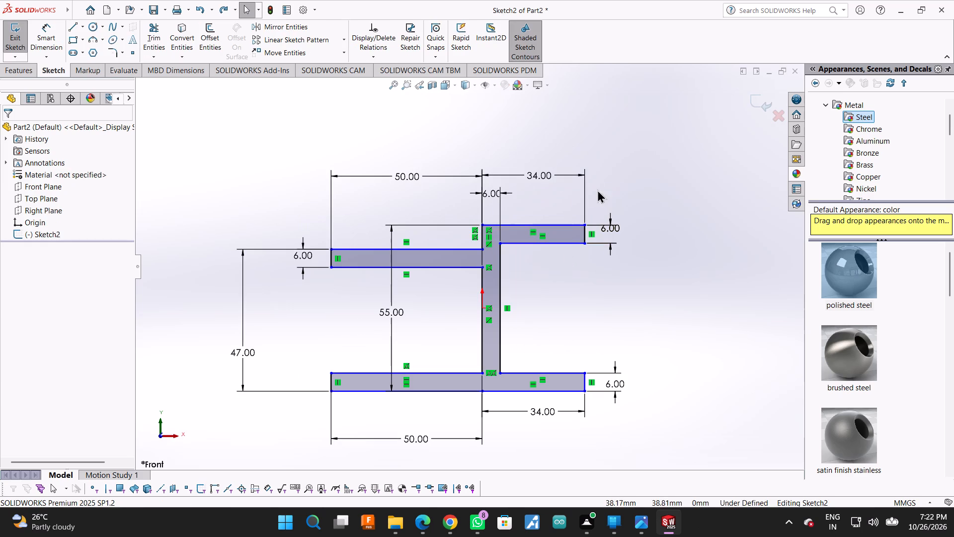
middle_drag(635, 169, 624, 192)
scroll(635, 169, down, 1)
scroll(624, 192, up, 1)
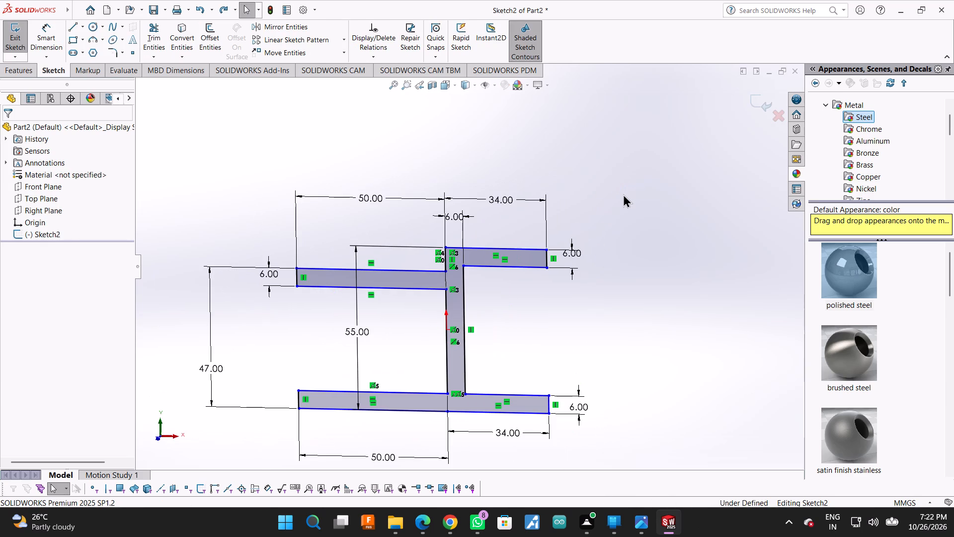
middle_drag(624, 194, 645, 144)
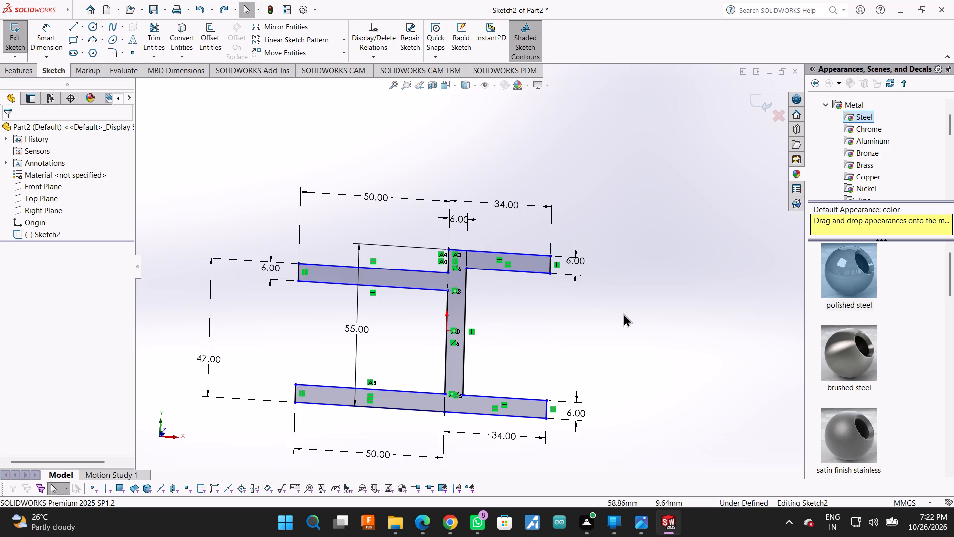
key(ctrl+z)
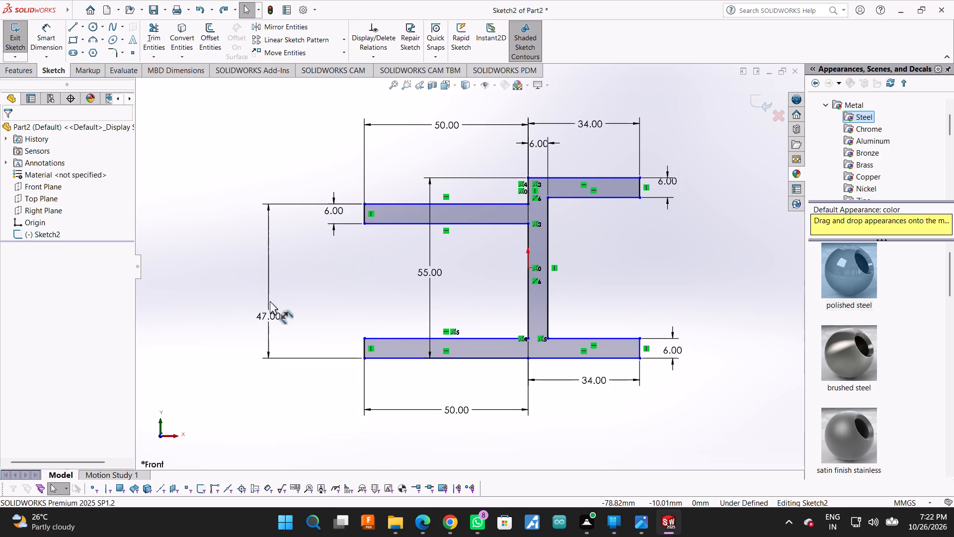
Set the vertical distance between the upper arm's top line and the lower arm's bottom line to 37 mm.
double_click(270, 301)
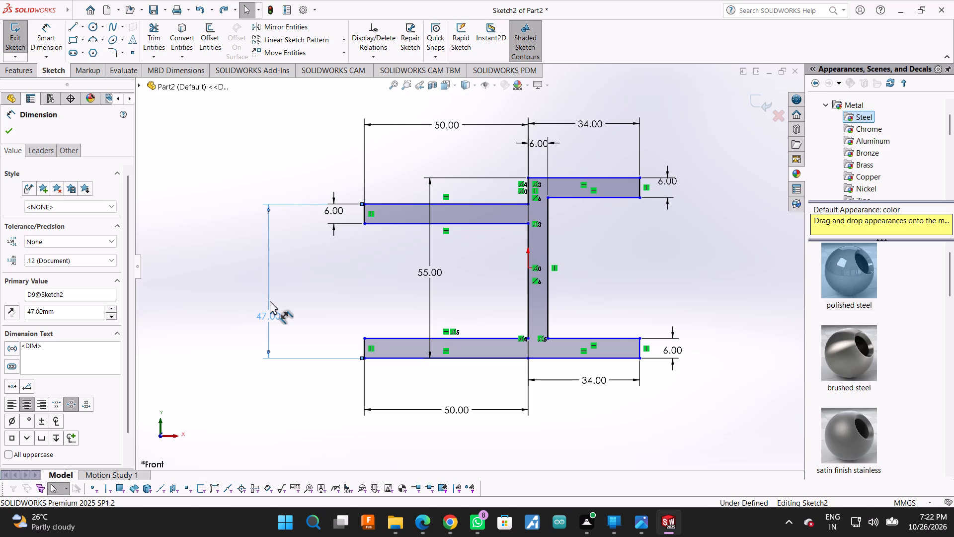
click(270, 301)
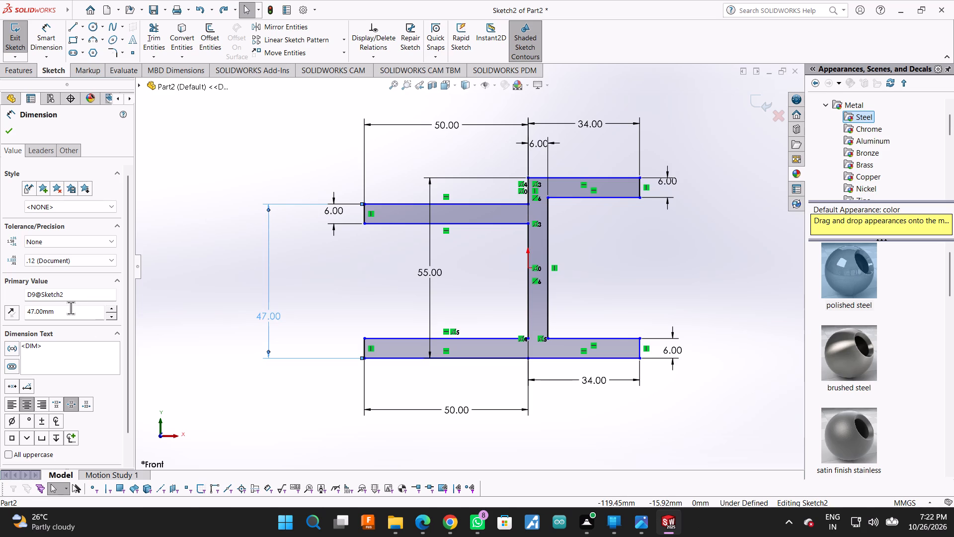
double_click(70, 308)
text(37)
key(Return)
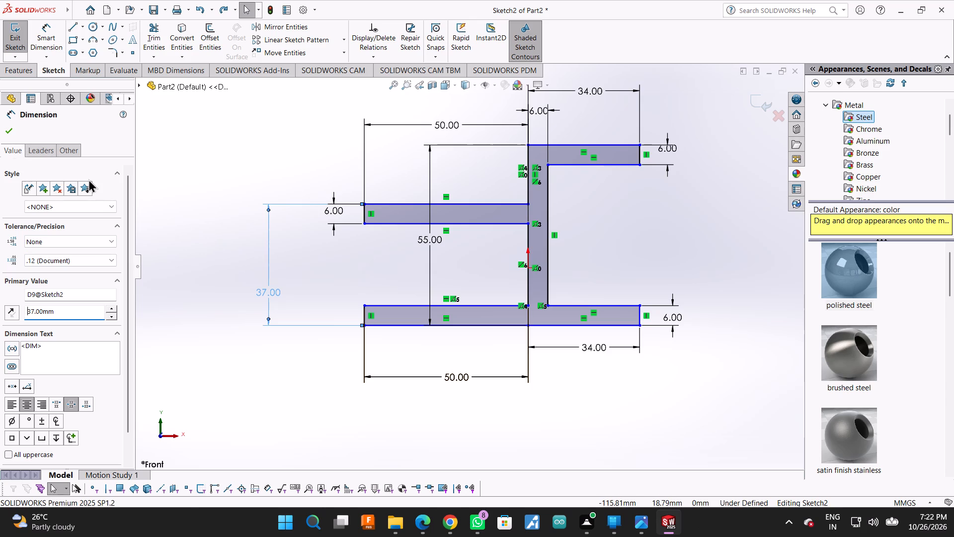
click(5, 126)
Extrude the revised profile 50 mm using the Mid Plane end condition.
click(27, 70)
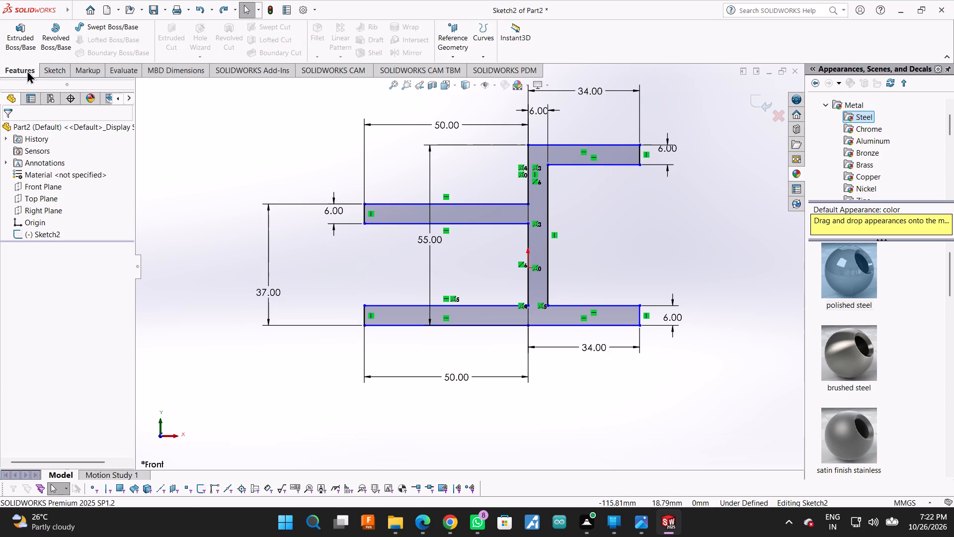
click(15, 34)
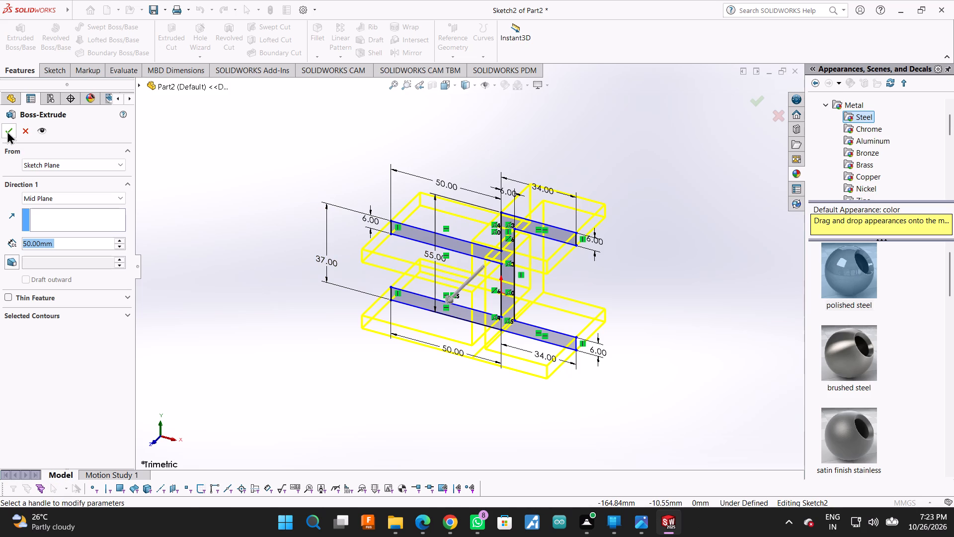
double_click(6, 128)
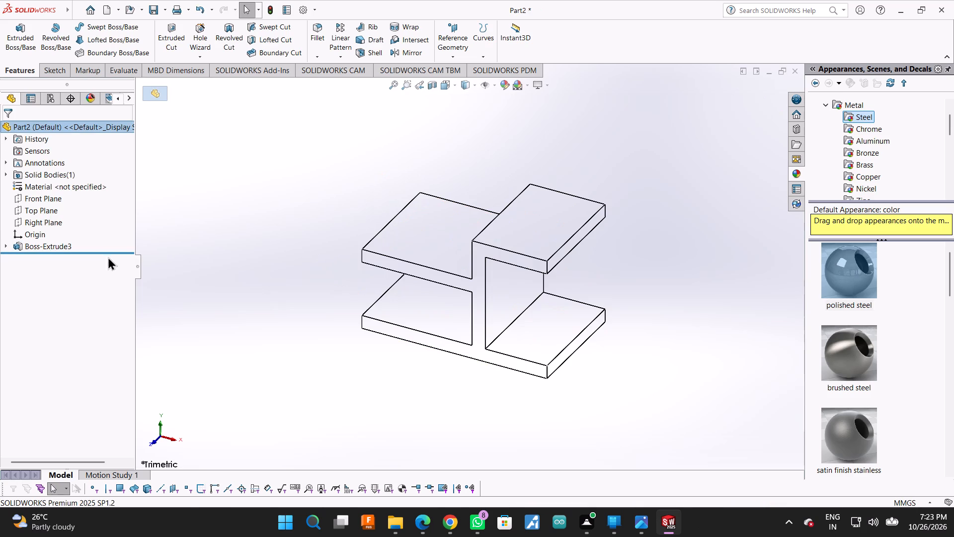
Set the display style of the body to shaded with edges.
click(474, 89)
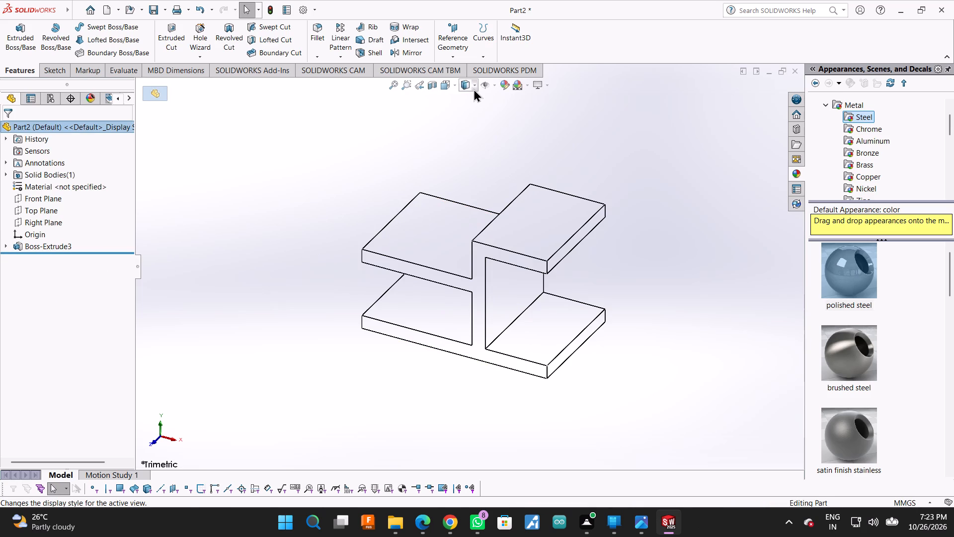
double_click(471, 96)
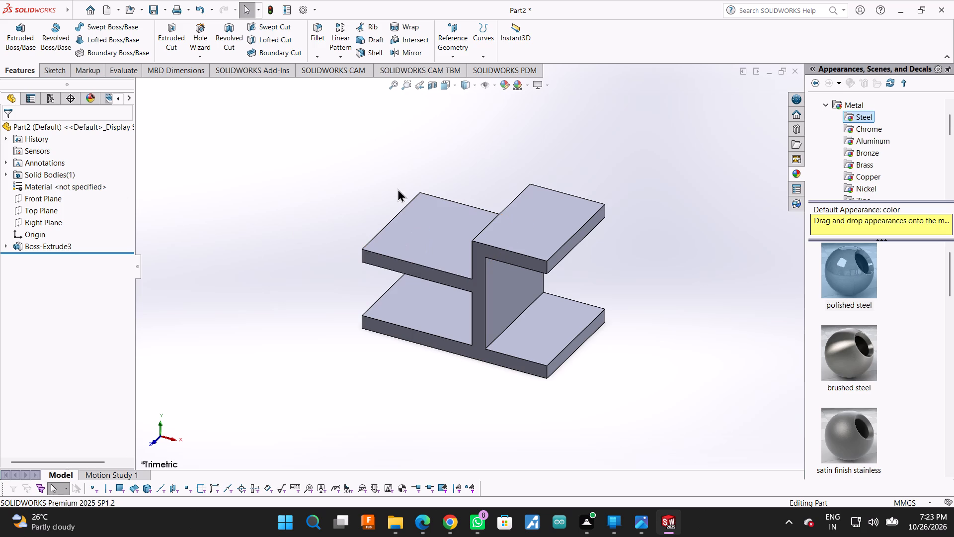
Examine the extruded body from several angles, collapsing the Appearances pane to enlarge the graphics area.
scroll(646, 320, up, 2)
scroll(650, 319, down, 2)
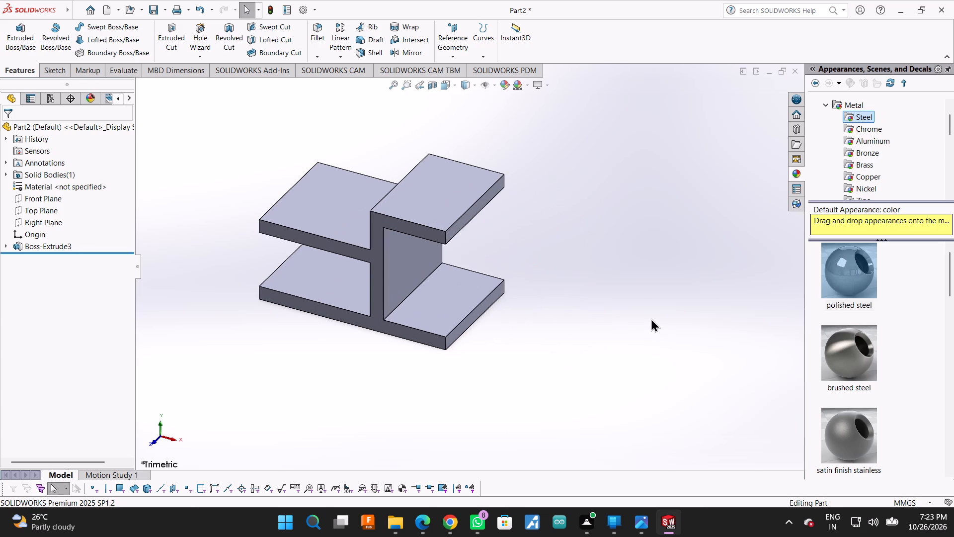
middle_drag(615, 272, 673, 293)
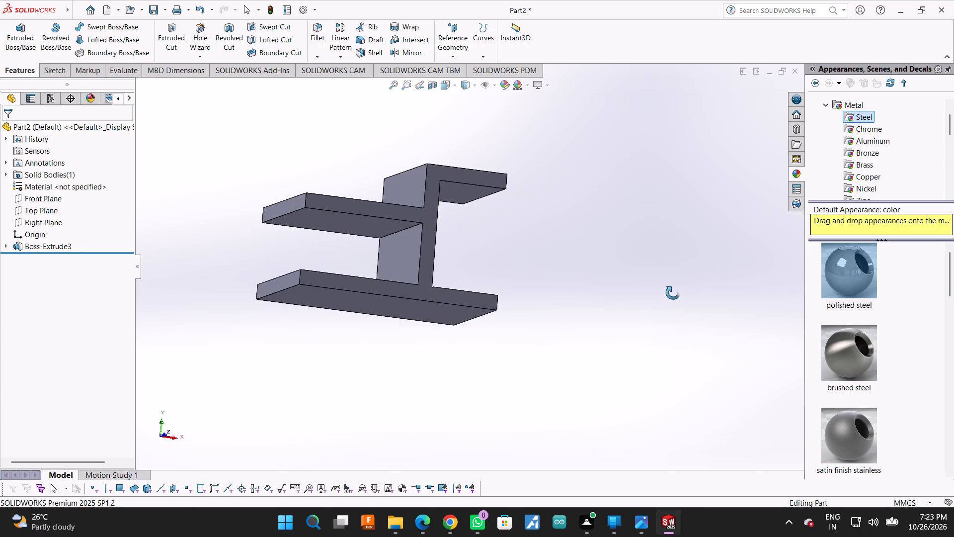
middle_drag(673, 293, 644, 319)
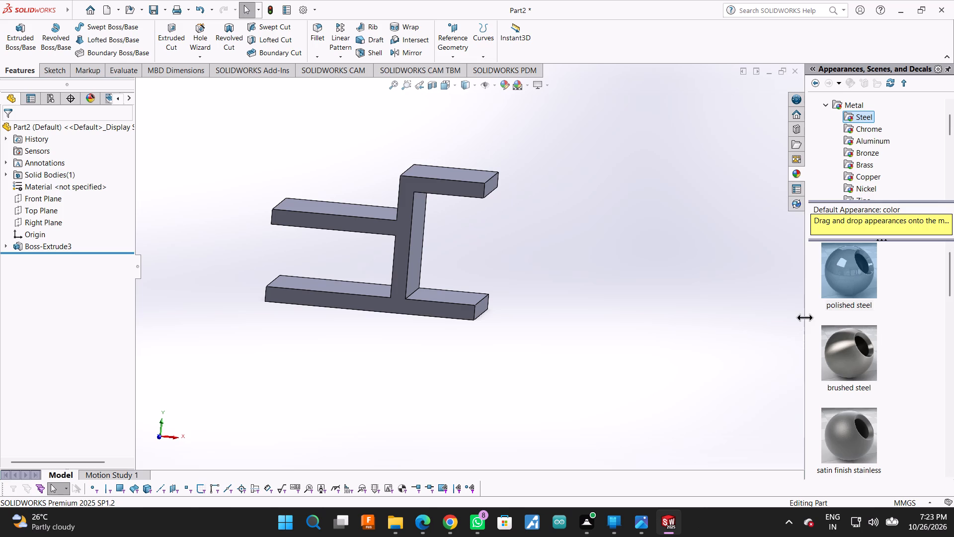
drag(804, 317, 953, 333)
scroll(649, 214, up, 2)
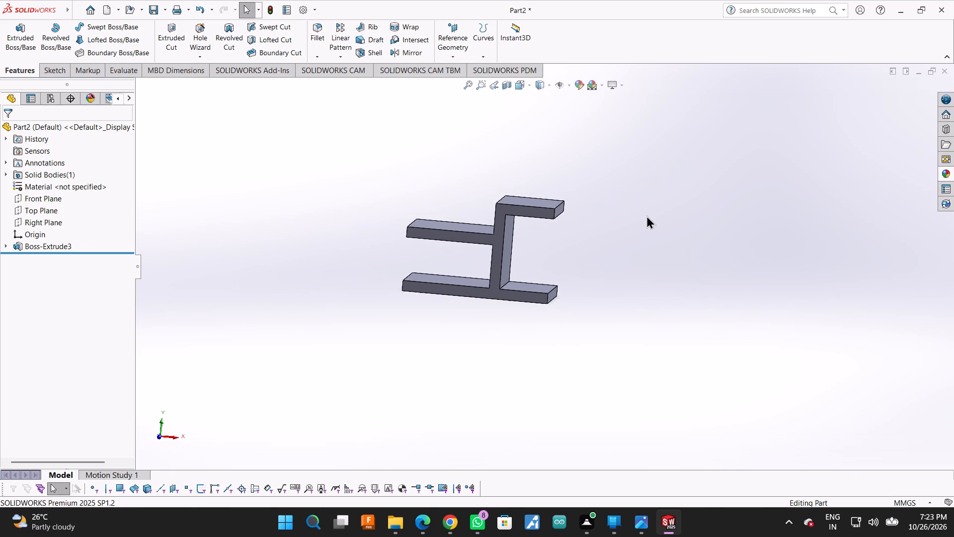
scroll(408, 149, down, 2)
middle_drag(494, 193, 485, 260)
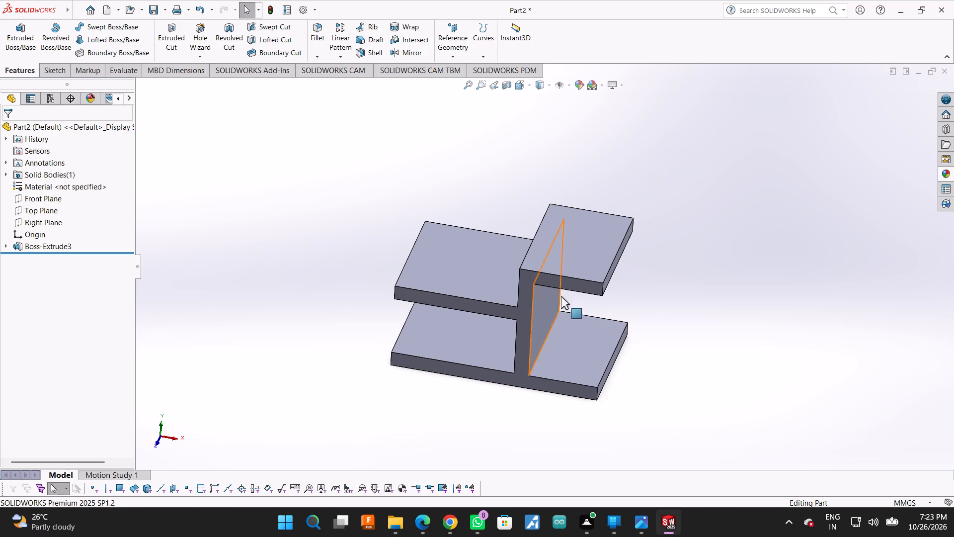
scroll(657, 268, down, 1)
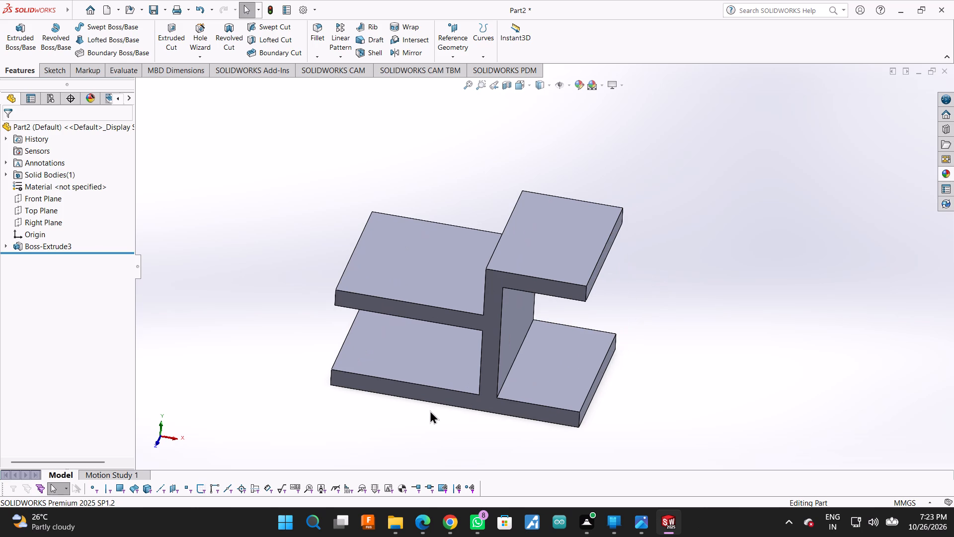
On the upper outward arm's top face, sketch two concentric circles, radii about 10.9 and 4.7 mm, centred on the free-end edge's midpoint.
middle_drag(430, 410, 438, 355)
scroll(430, 410, up, 1)
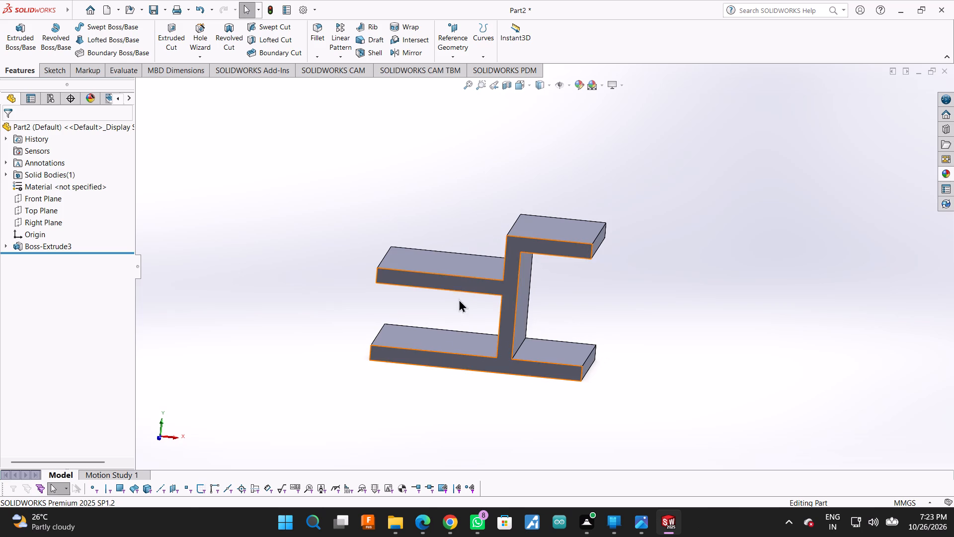
middle_drag(704, 205, 722, 274)
click(449, 275)
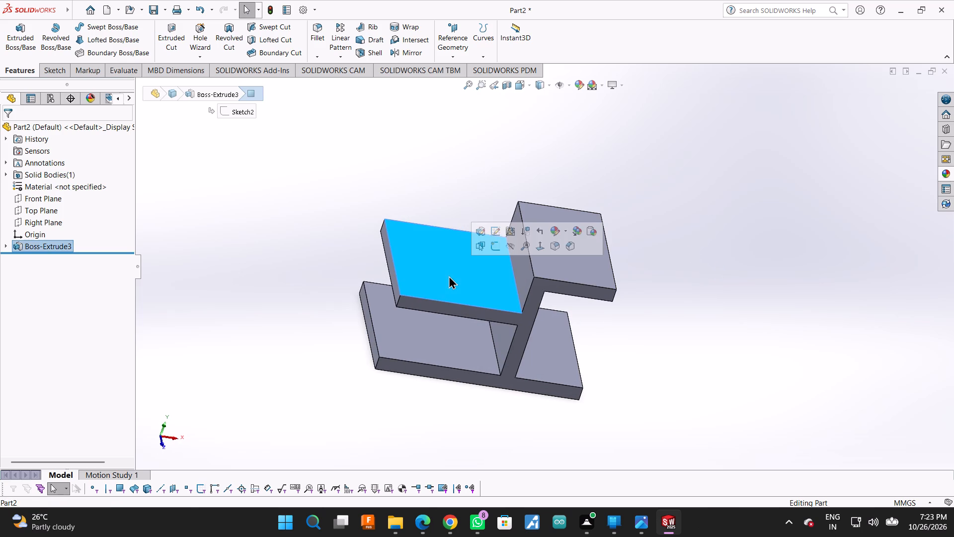
click(491, 249)
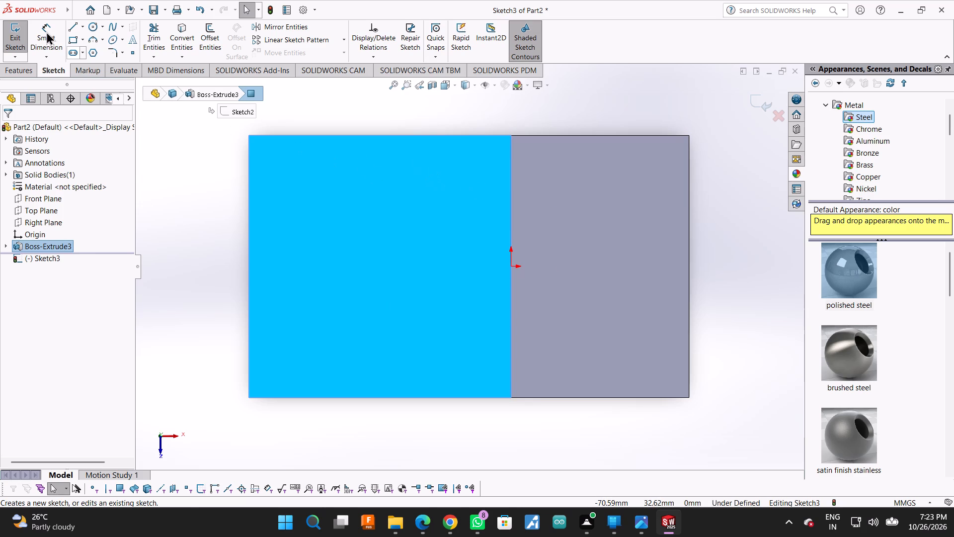
click(70, 33)
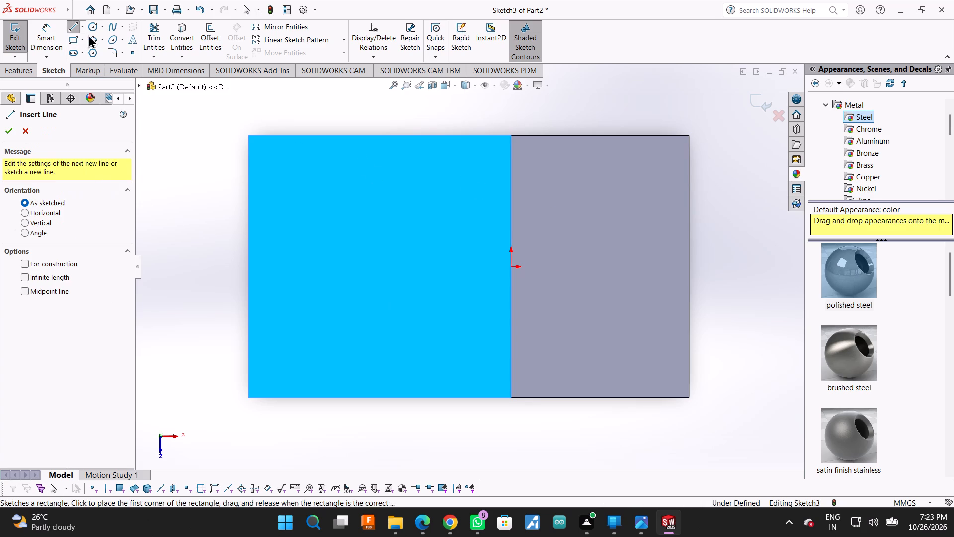
click(91, 28)
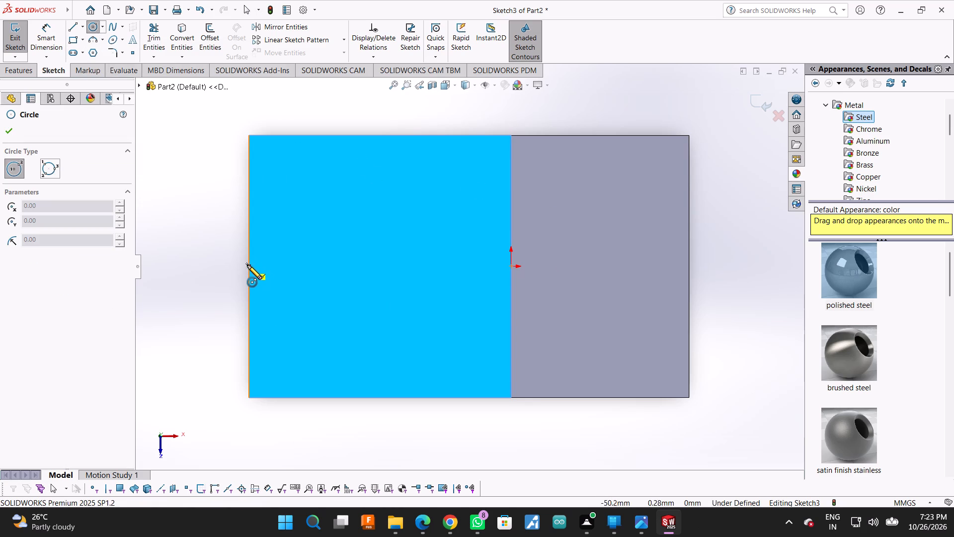
click(248, 267)
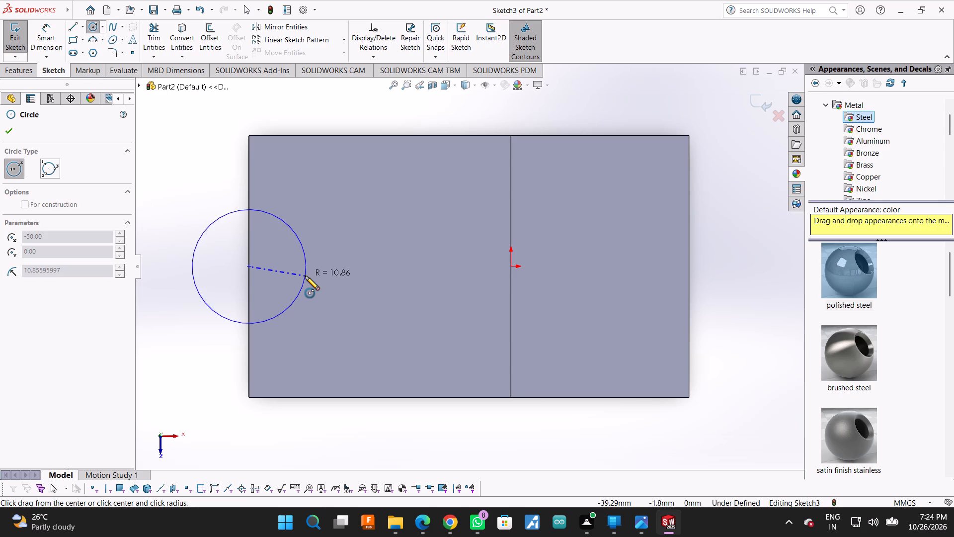
click(305, 276)
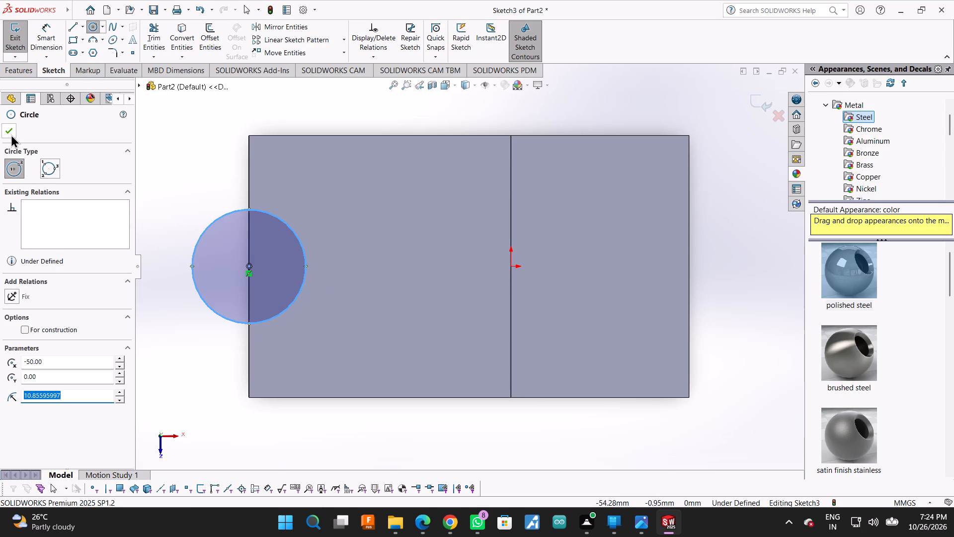
click(11, 134)
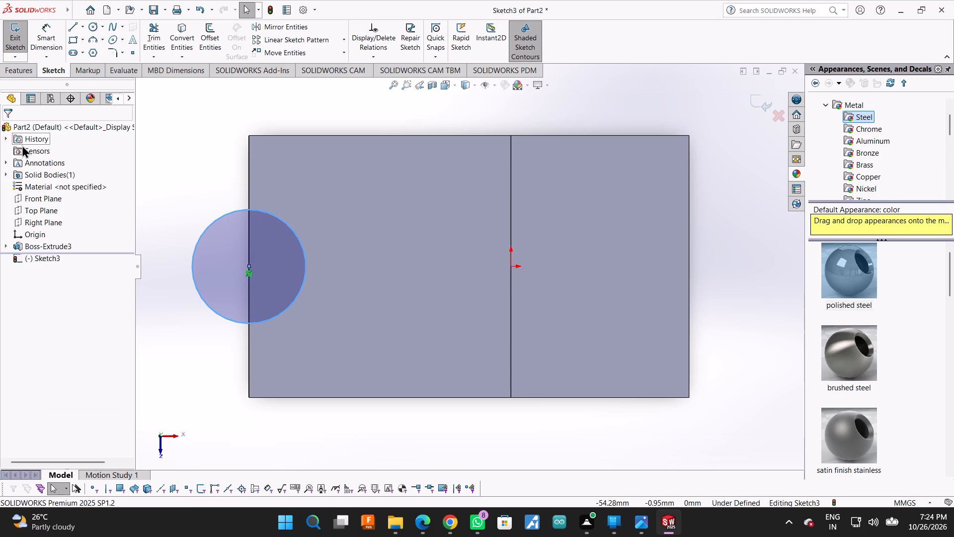
click(90, 24)
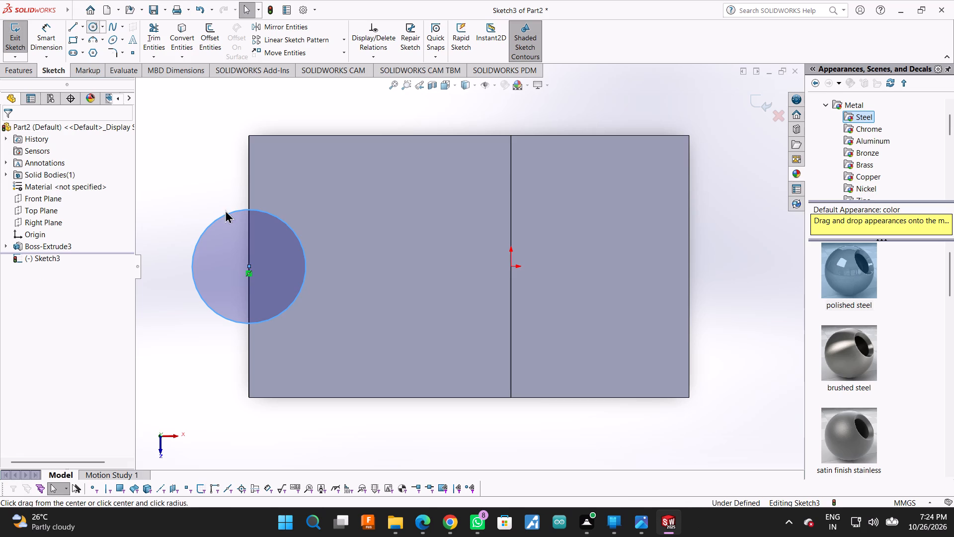
click(249, 267)
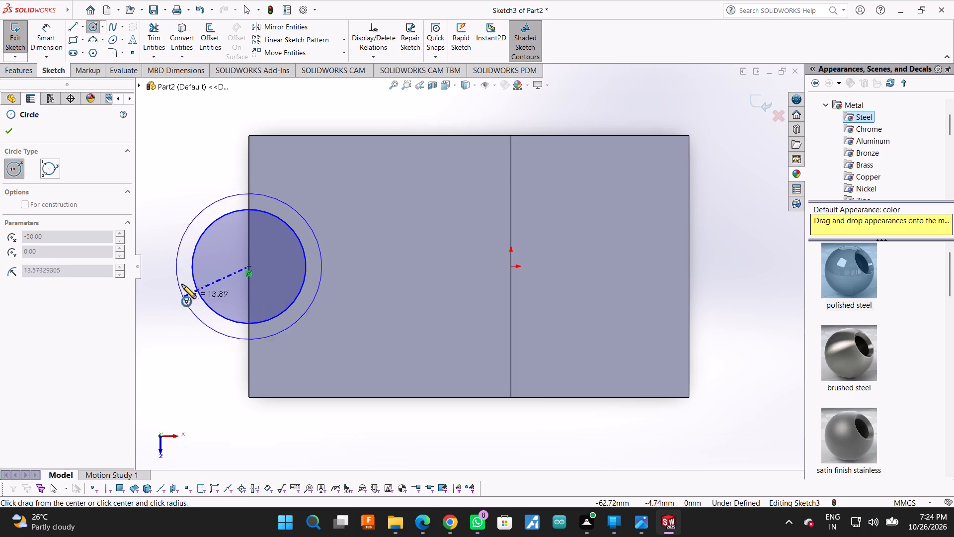
click(225, 266)
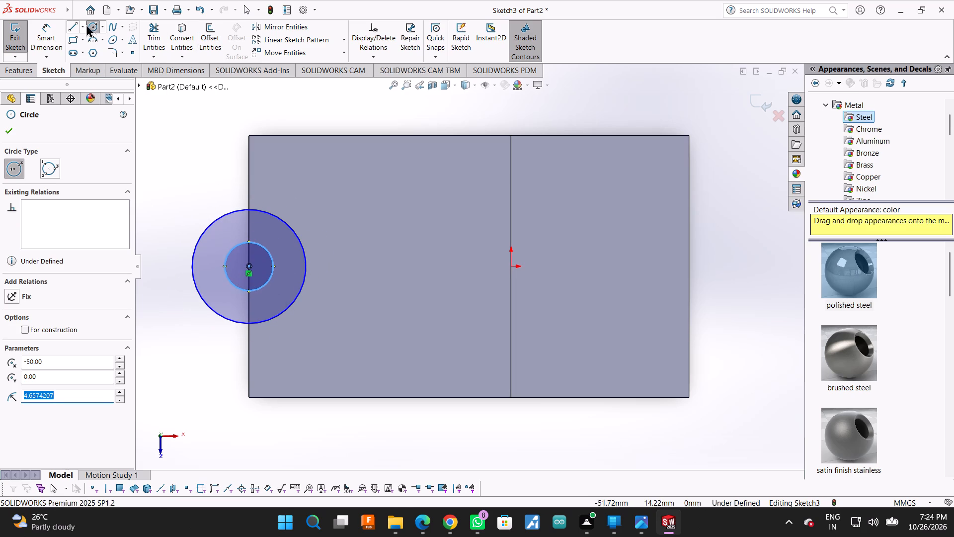
Dimension the outer circle's diameter to 20 mm and the inner circle's diameter to 12.5 mm.
click(58, 26)
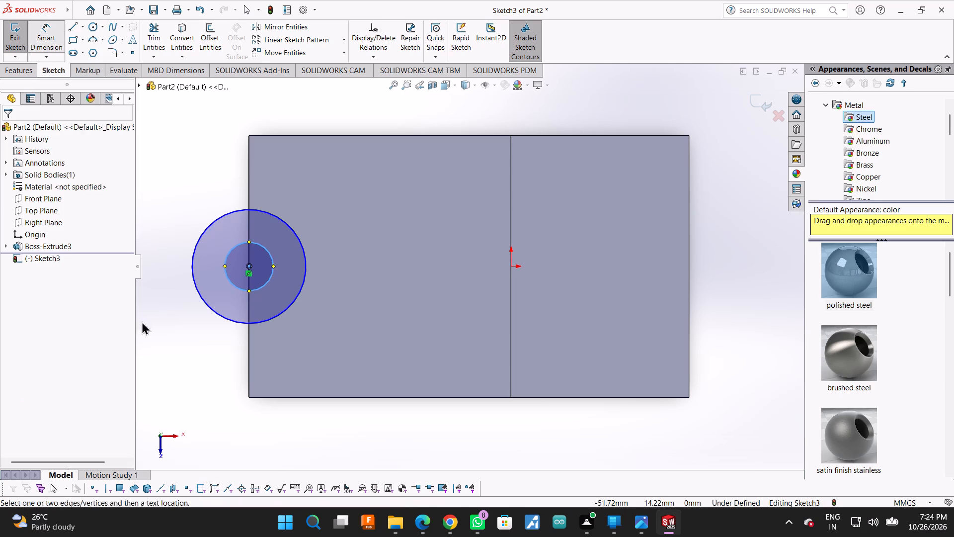
click(213, 222)
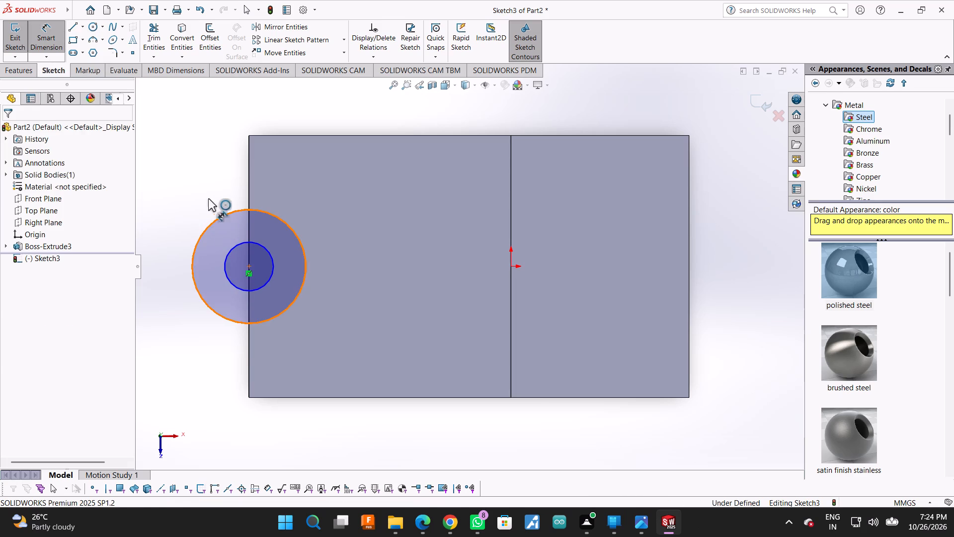
click(182, 139)
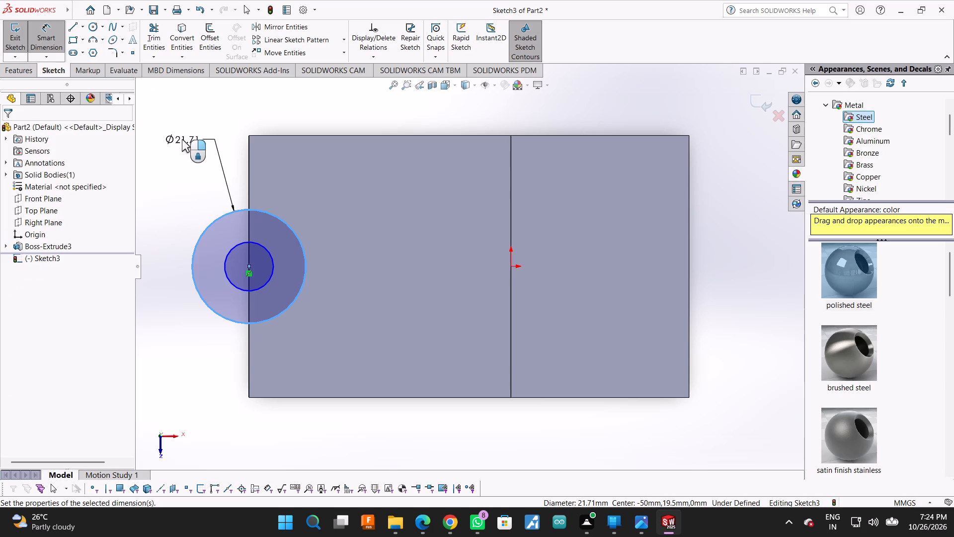
text(20)
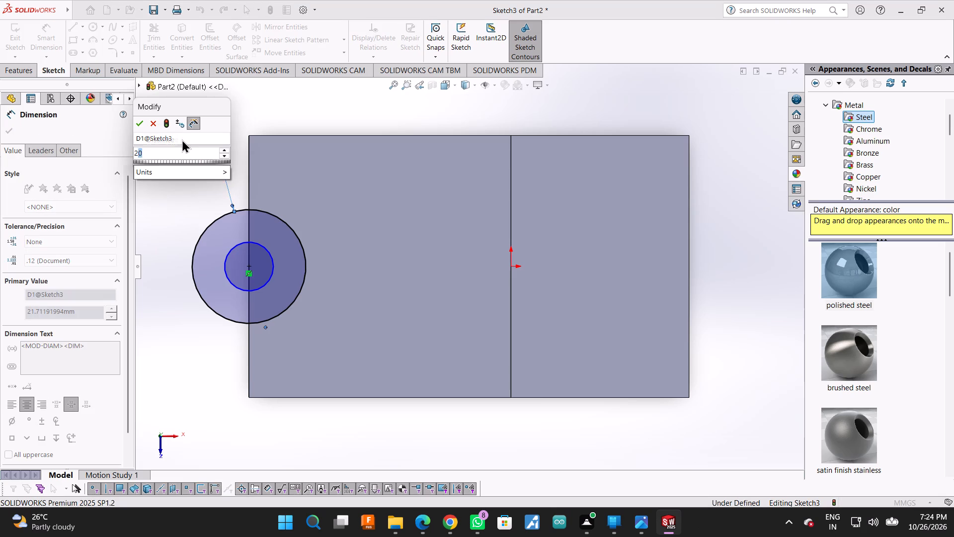
key(Return)
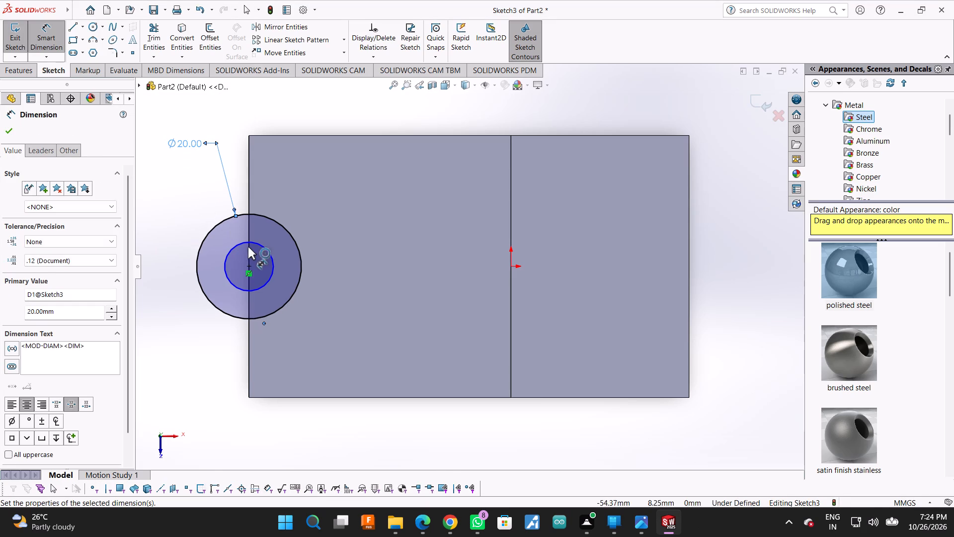
click(247, 244)
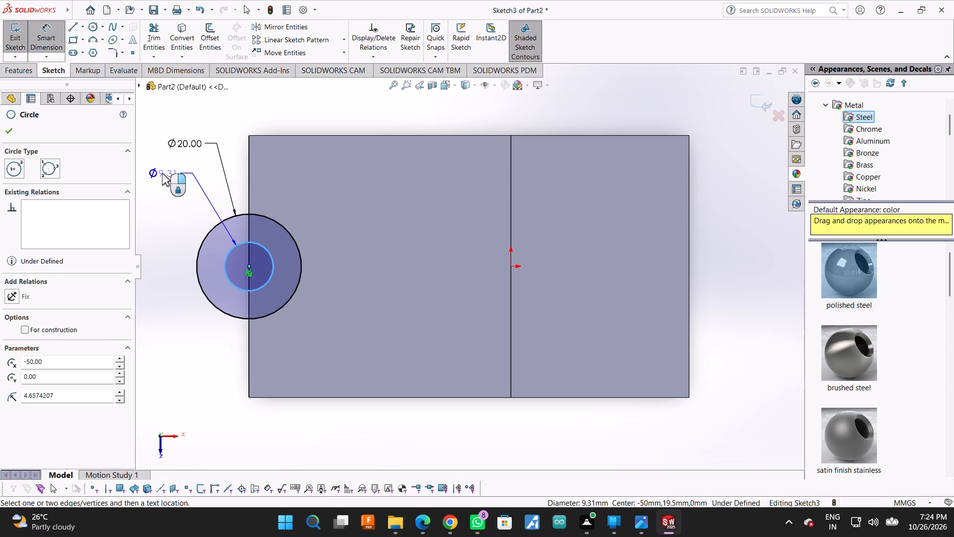
click(162, 173)
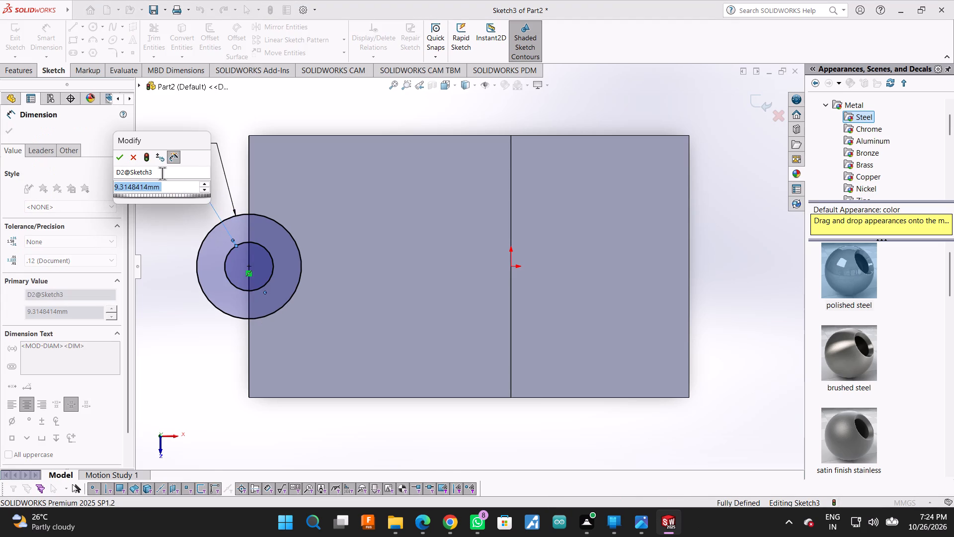
text(12.5)
key(Return)
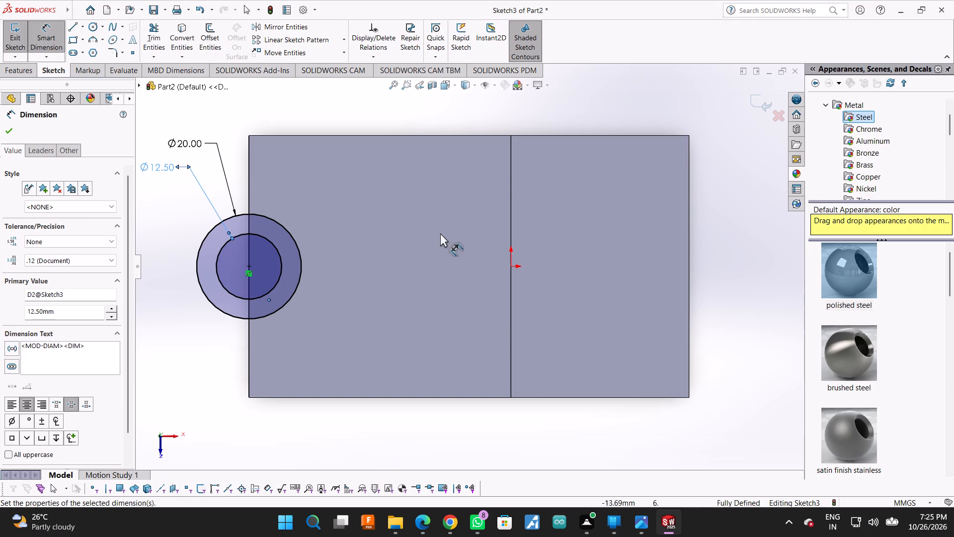
click(10, 134)
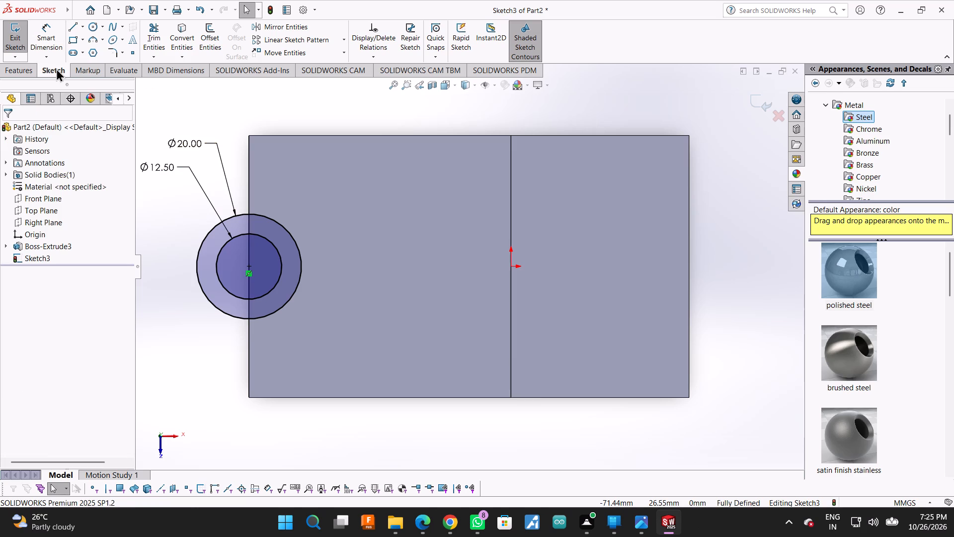
Set up a Mid Plane boss extrusion of the ring between the two circles with a depth of 15 mm and merged result.
click(17, 65)
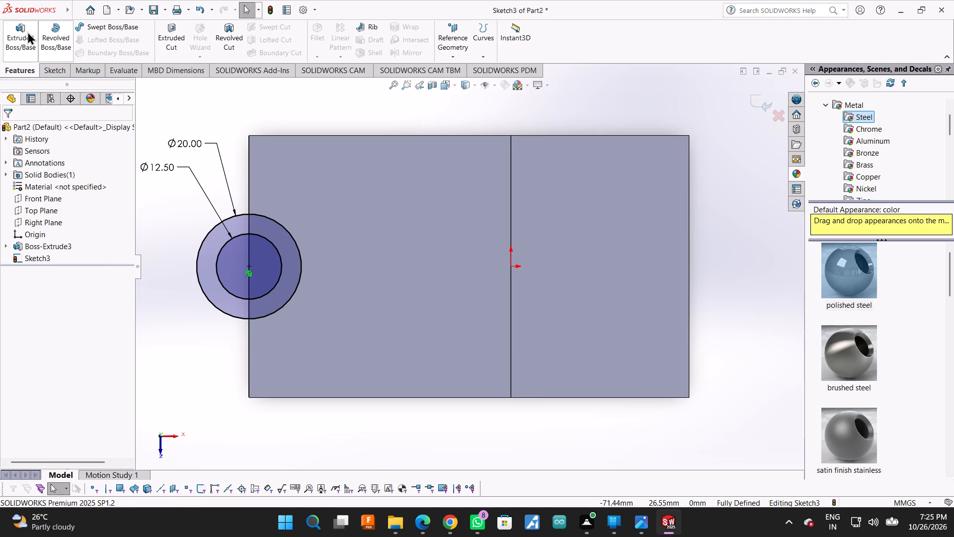
click(27, 31)
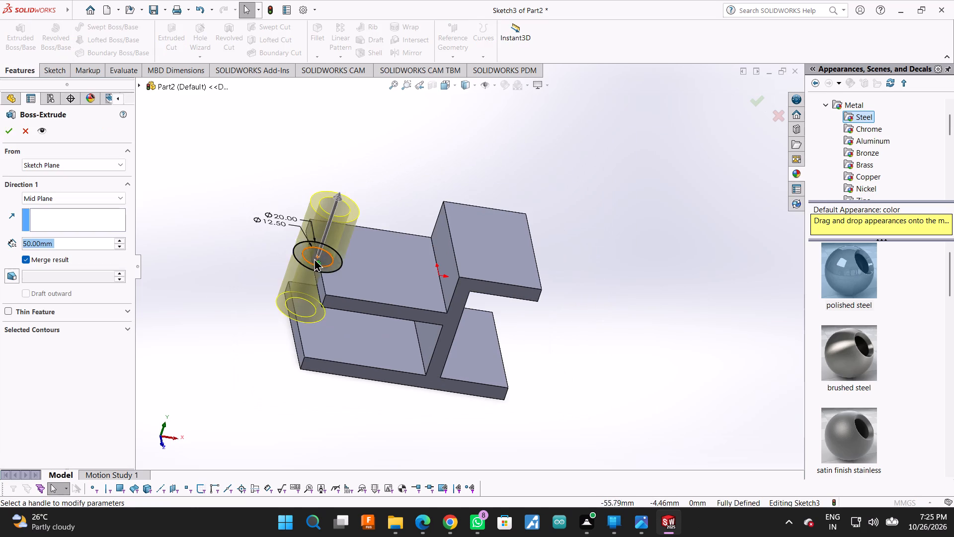
scroll(334, 248, down, 3)
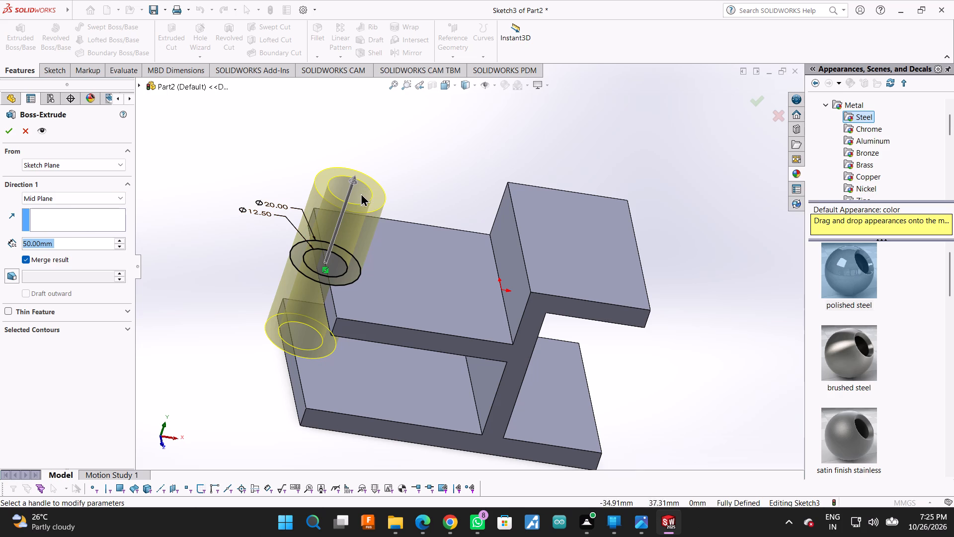
click(337, 261)
click(351, 276)
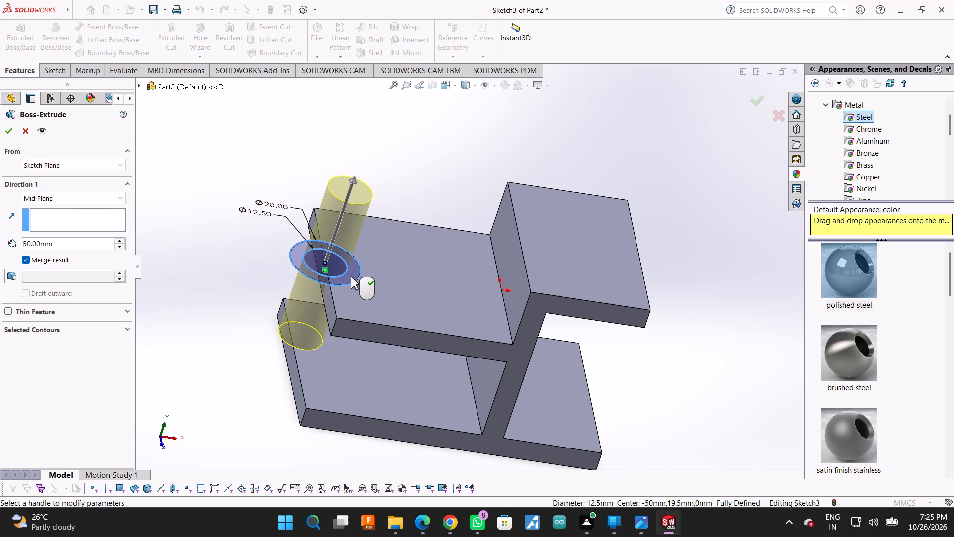
click(330, 266)
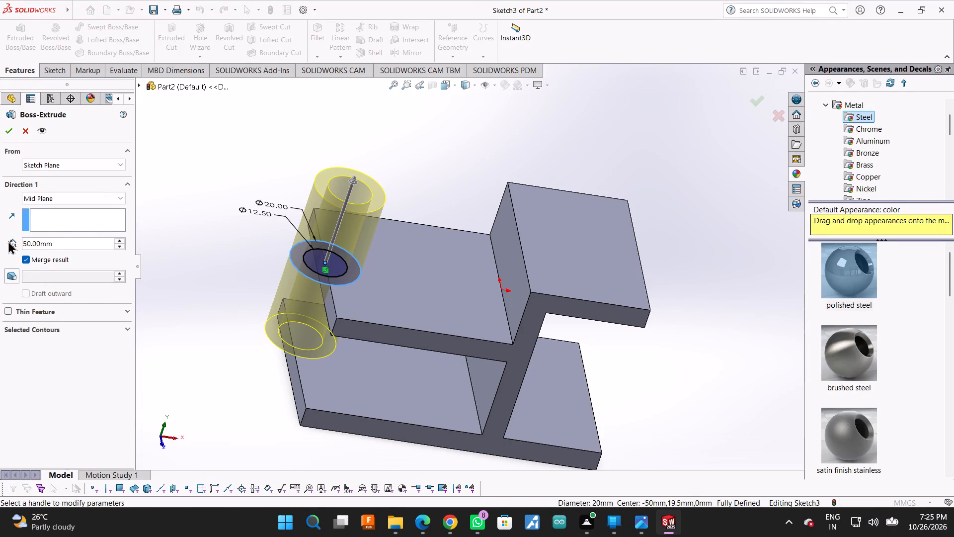
click(10, 214)
double_click(43, 242)
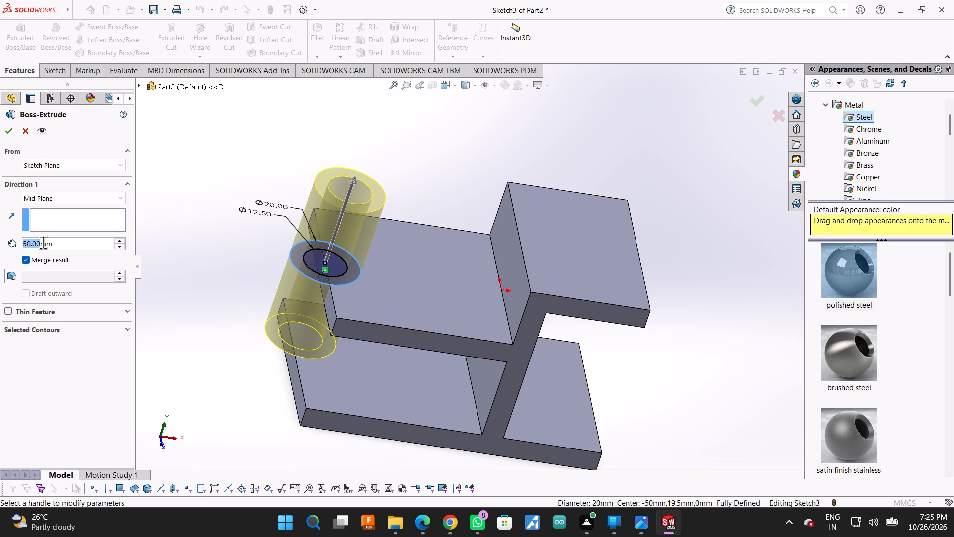
text(15)
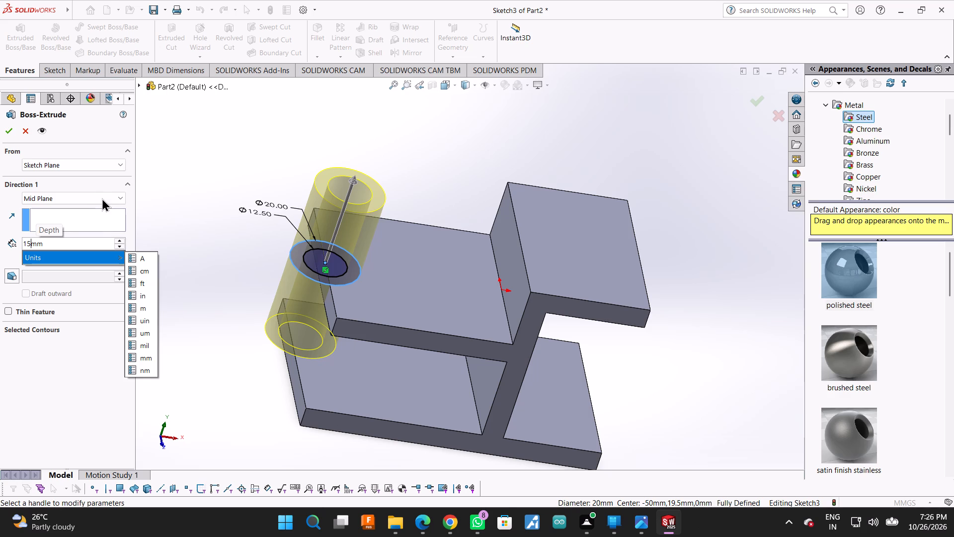
click(9, 130)
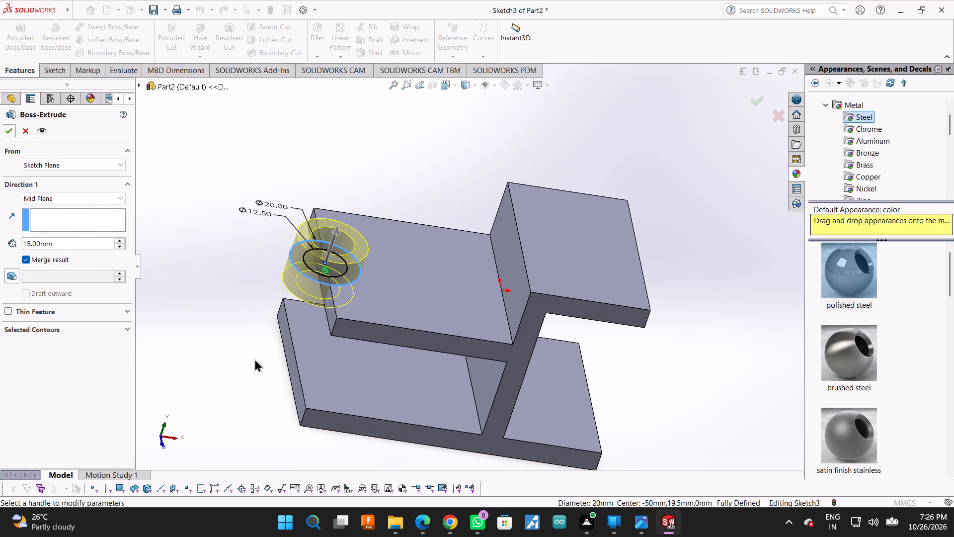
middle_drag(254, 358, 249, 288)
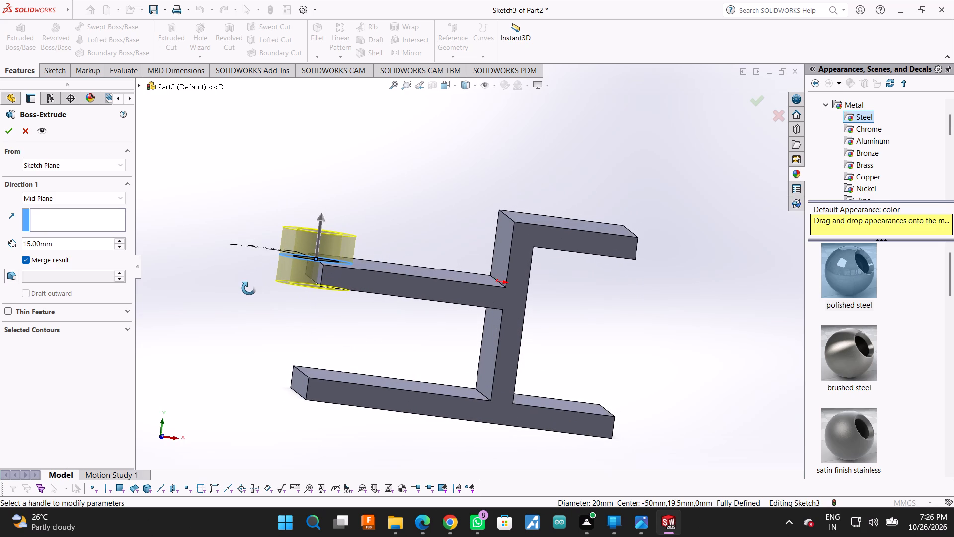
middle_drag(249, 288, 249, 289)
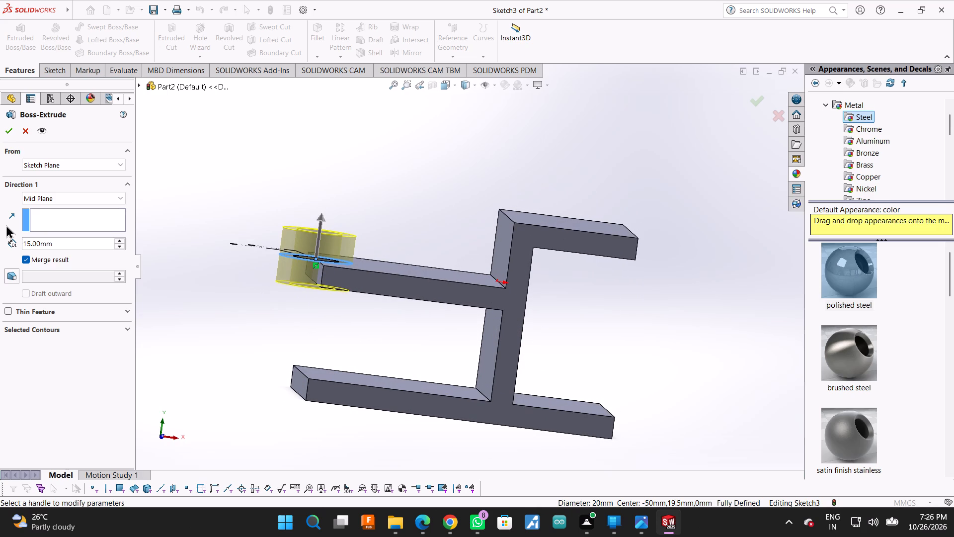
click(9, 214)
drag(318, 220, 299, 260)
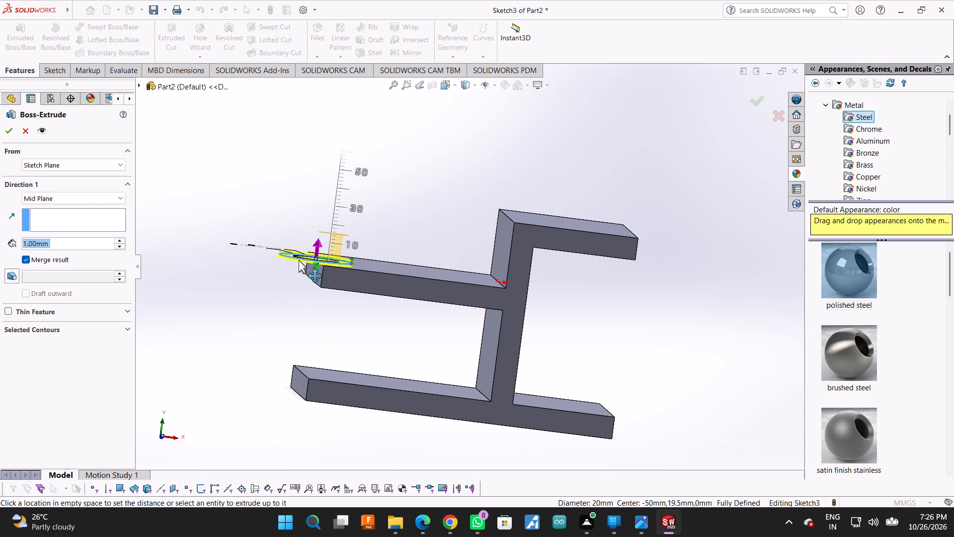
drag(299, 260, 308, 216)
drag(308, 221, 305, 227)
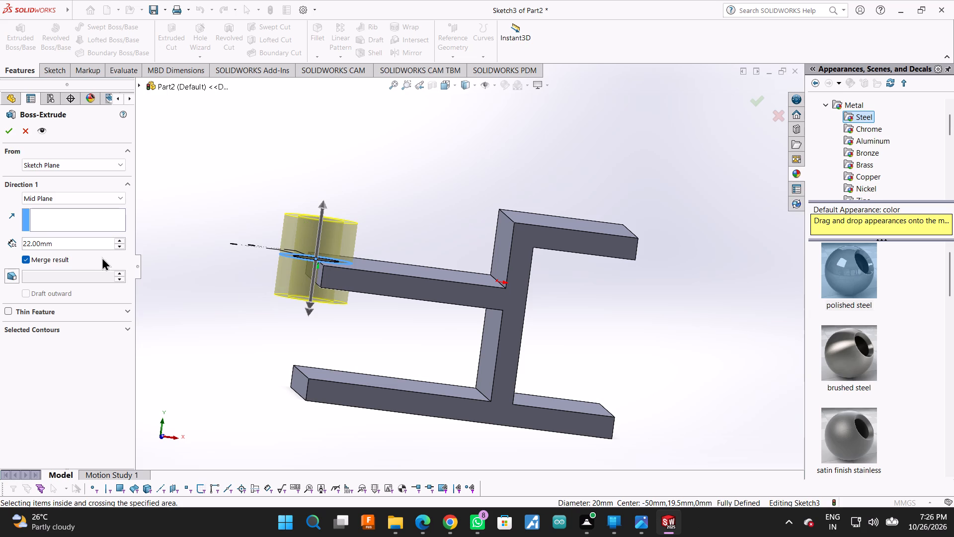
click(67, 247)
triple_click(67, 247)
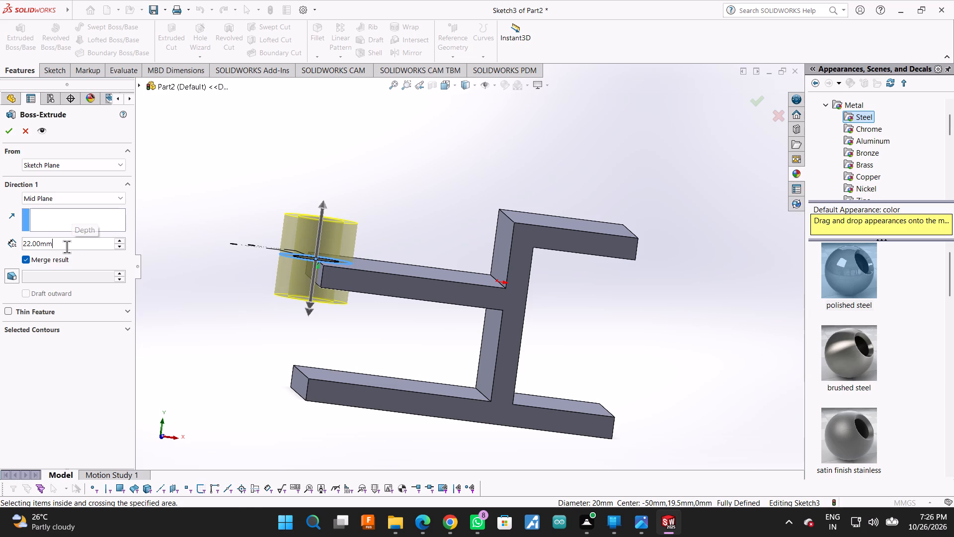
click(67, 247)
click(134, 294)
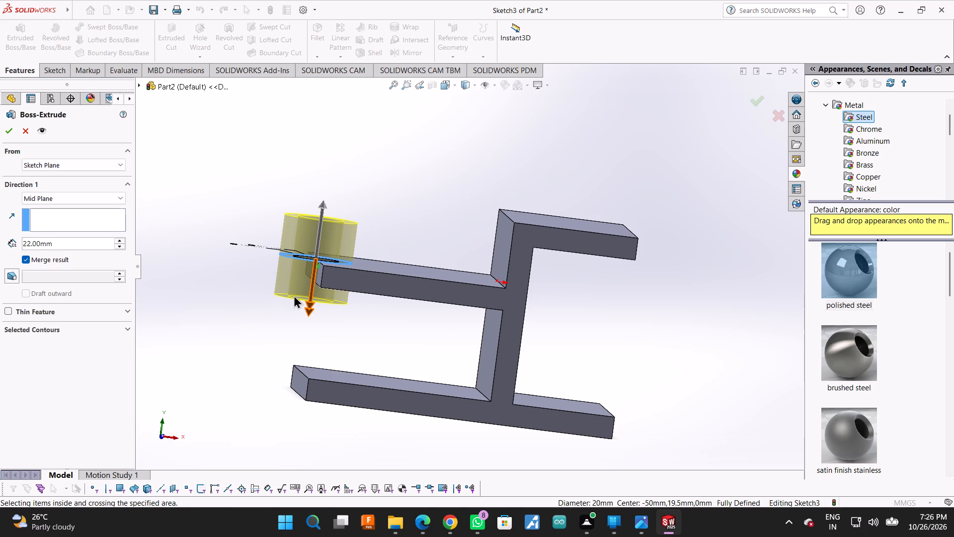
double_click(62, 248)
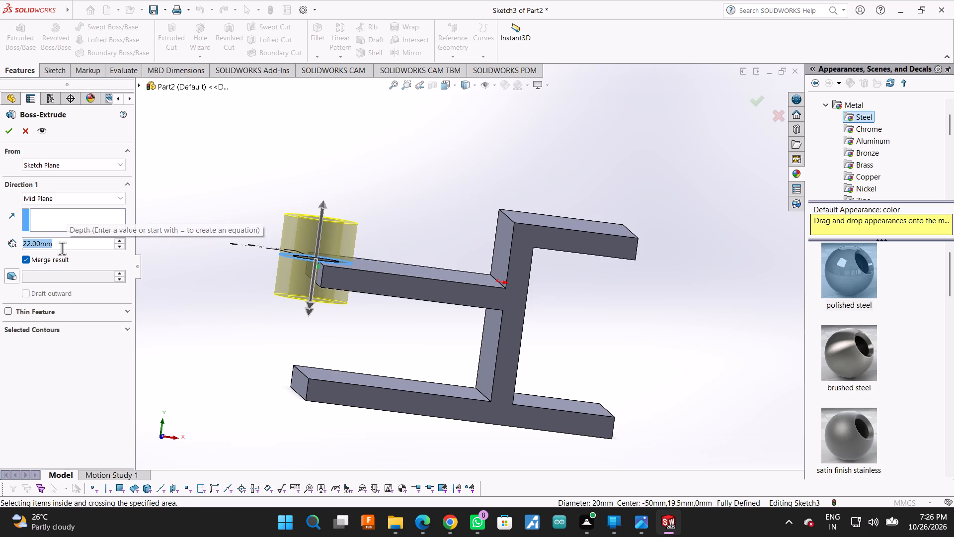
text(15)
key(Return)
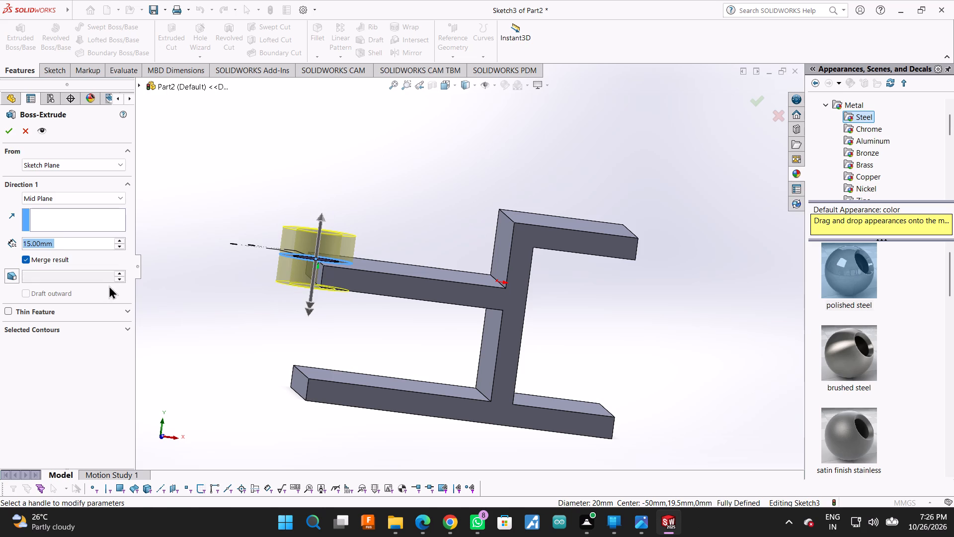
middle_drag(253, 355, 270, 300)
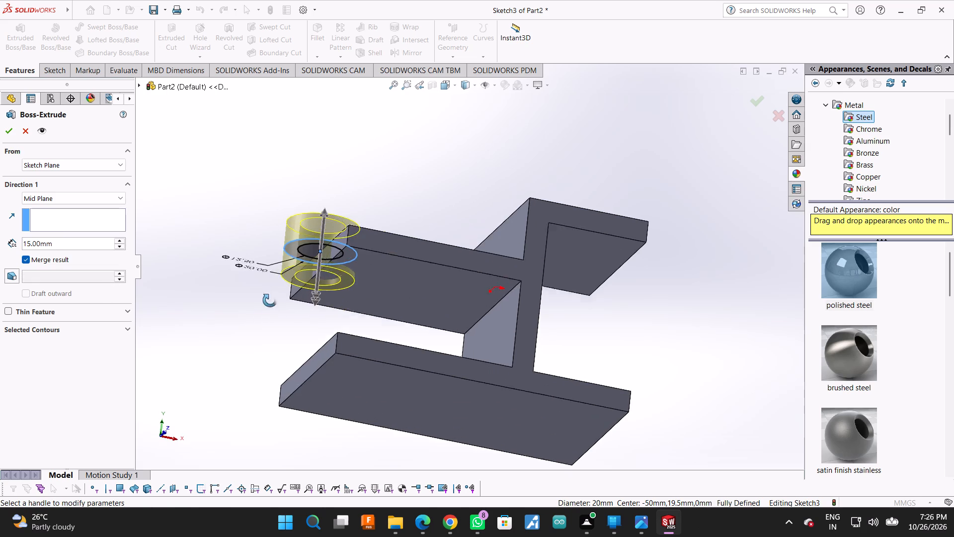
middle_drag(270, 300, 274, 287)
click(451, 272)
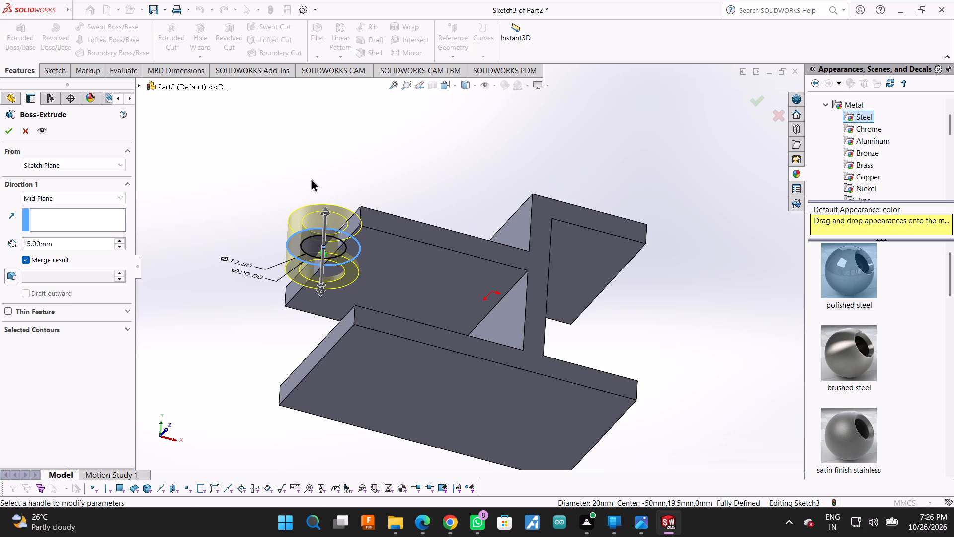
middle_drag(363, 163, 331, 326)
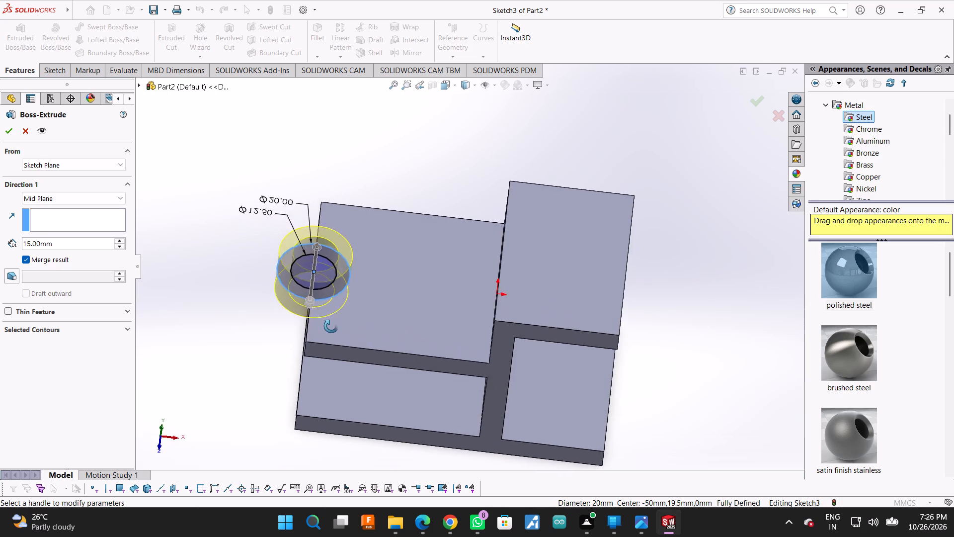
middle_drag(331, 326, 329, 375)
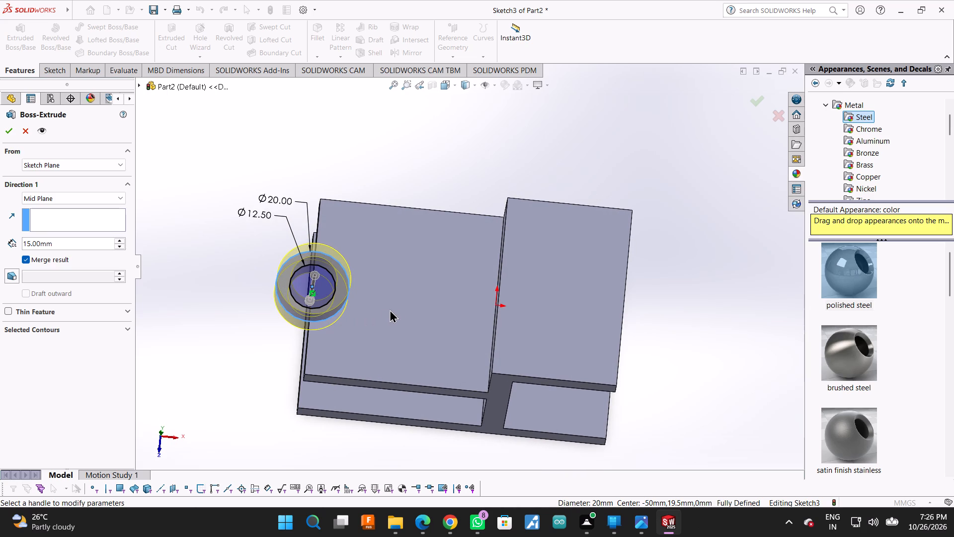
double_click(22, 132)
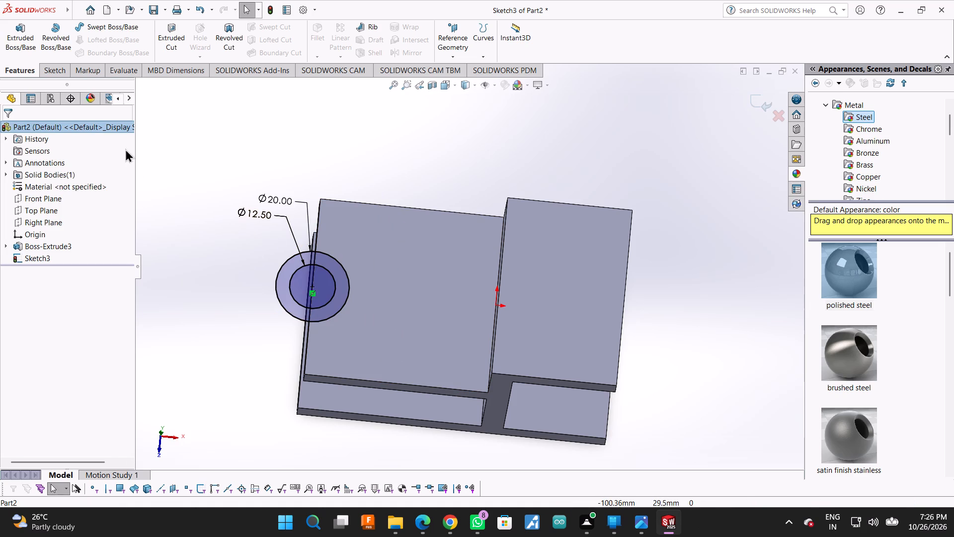
Extrude the ring between the 20 mm and 12.5 mm circles Blind, reversed downward, to a depth of 12 mm with merged result.
click(29, 23)
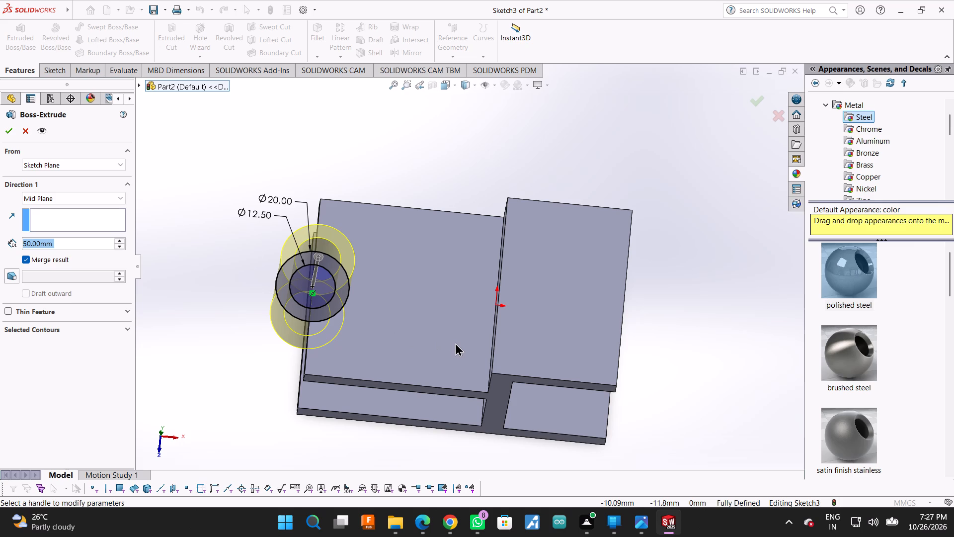
click(92, 202)
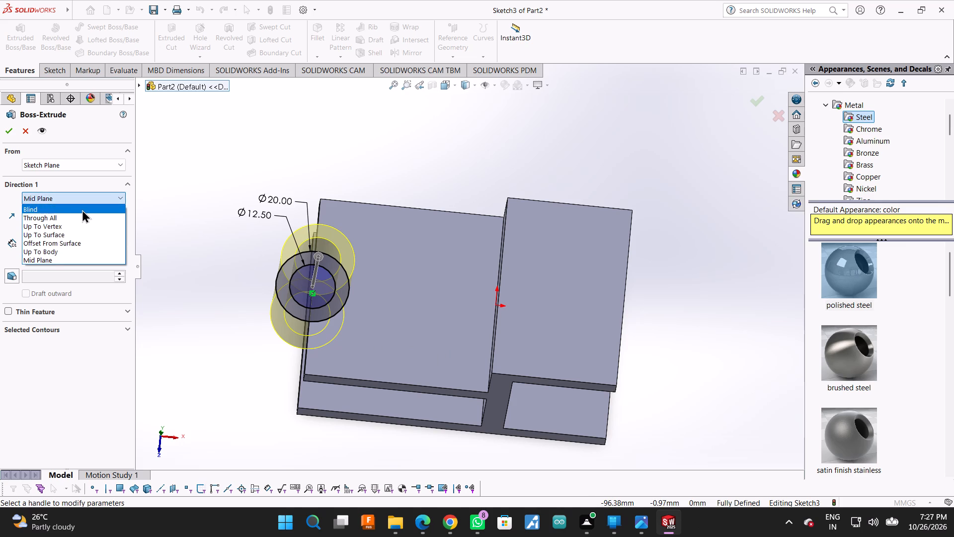
click(82, 209)
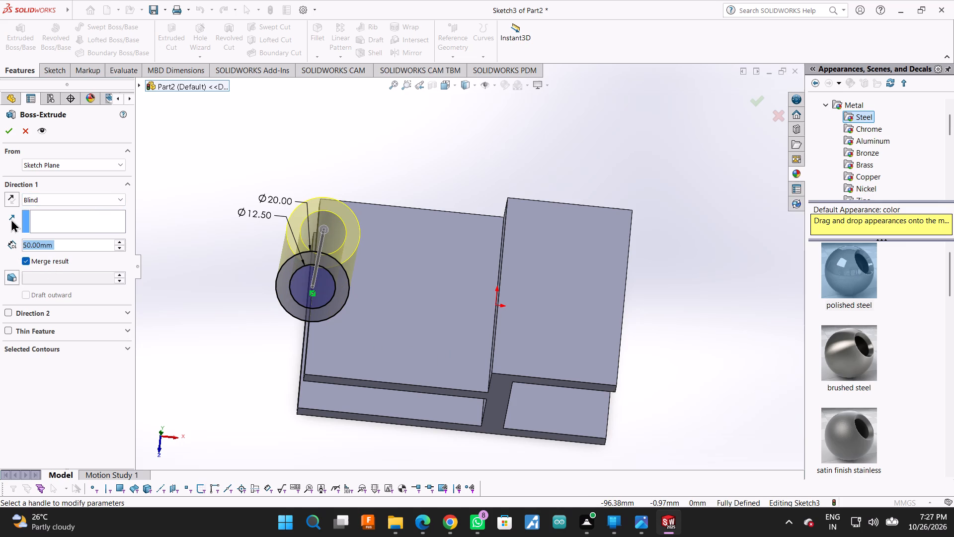
click(11, 198)
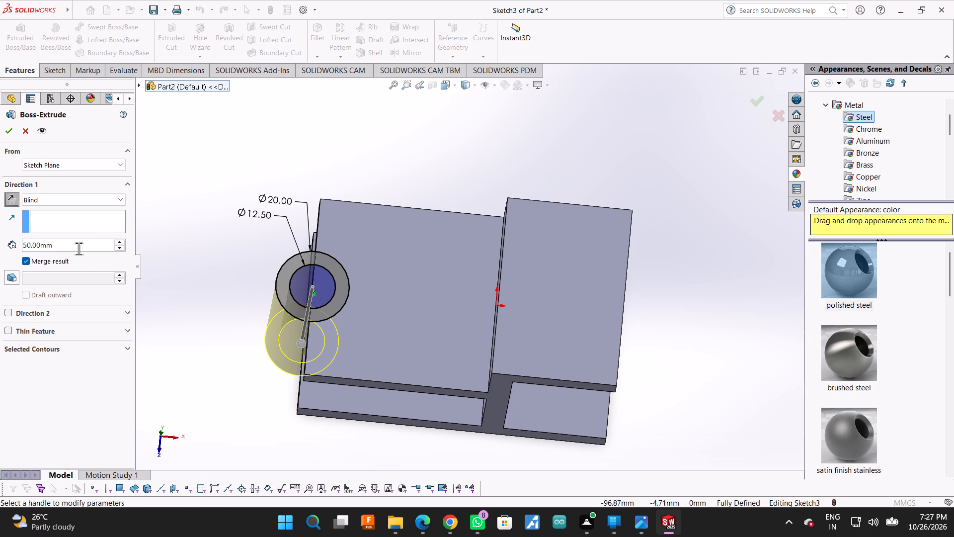
double_click(79, 249)
text(12)
key(Return)
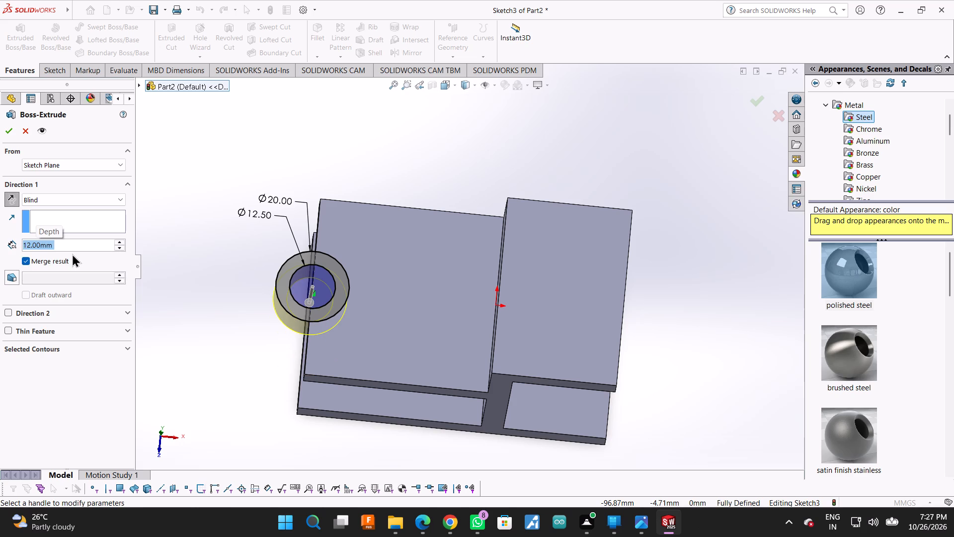
middle_drag(731, 387, 711, 332)
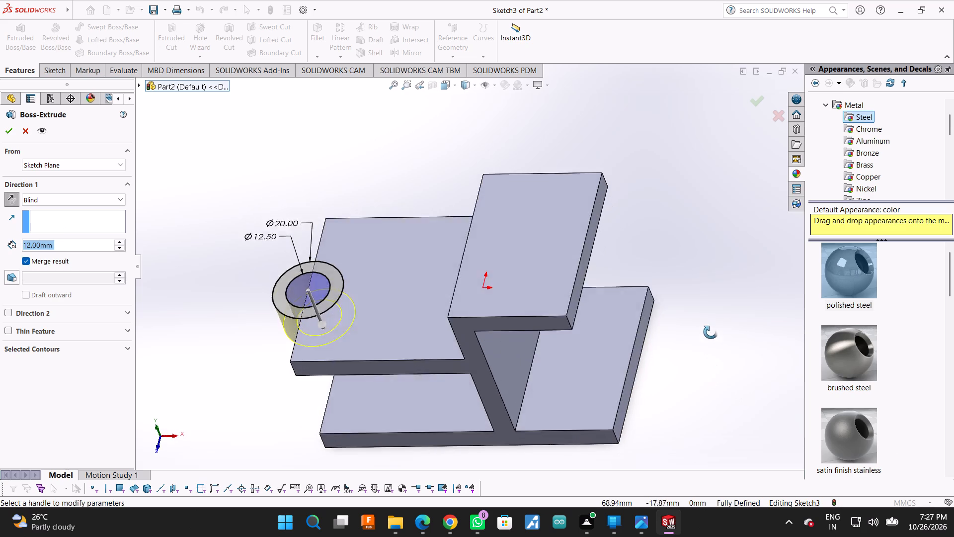
middle_drag(711, 332, 738, 220)
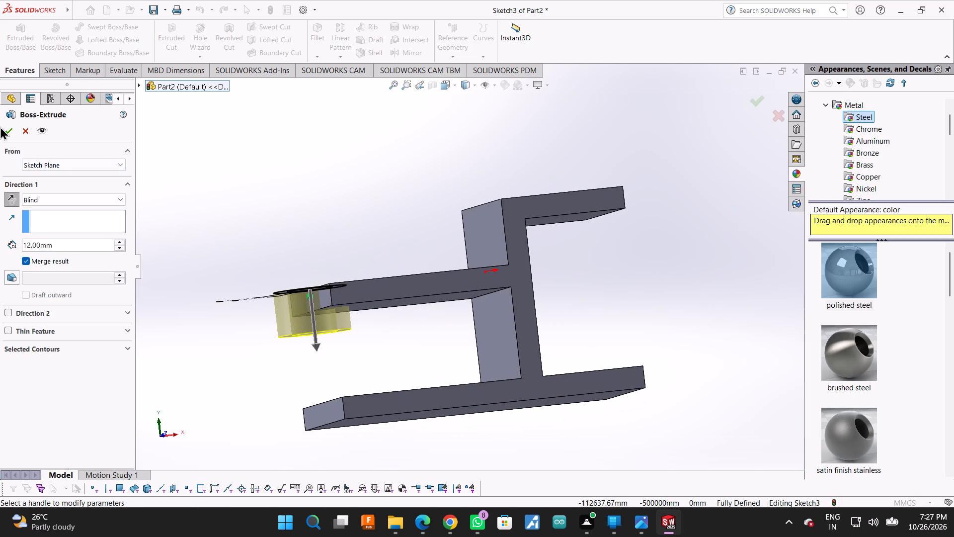
click(3, 127)
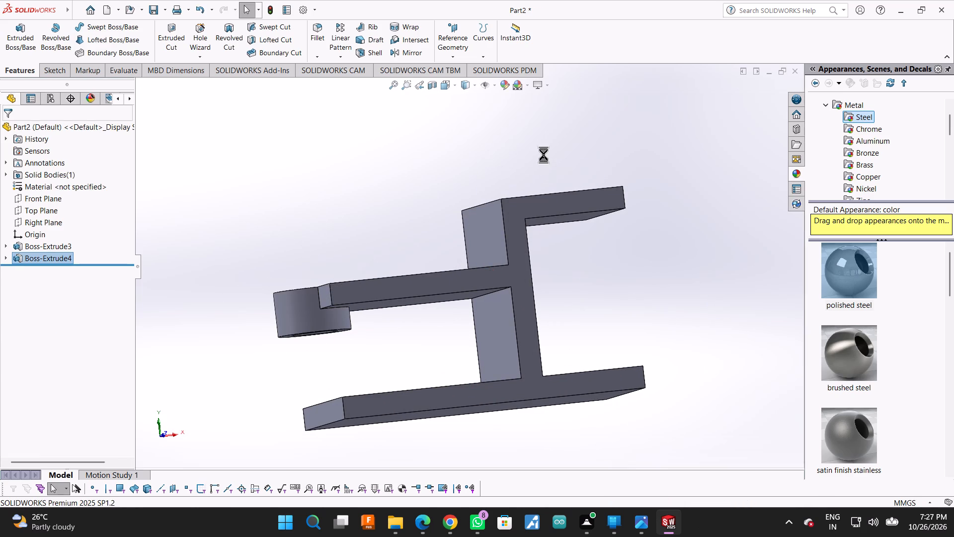
On the upper outward arm's top face, sketch two concentric circles, radii 6.25 and 10 mm, centred on the ring and matching its edges.
middle_drag(545, 154, 553, 227)
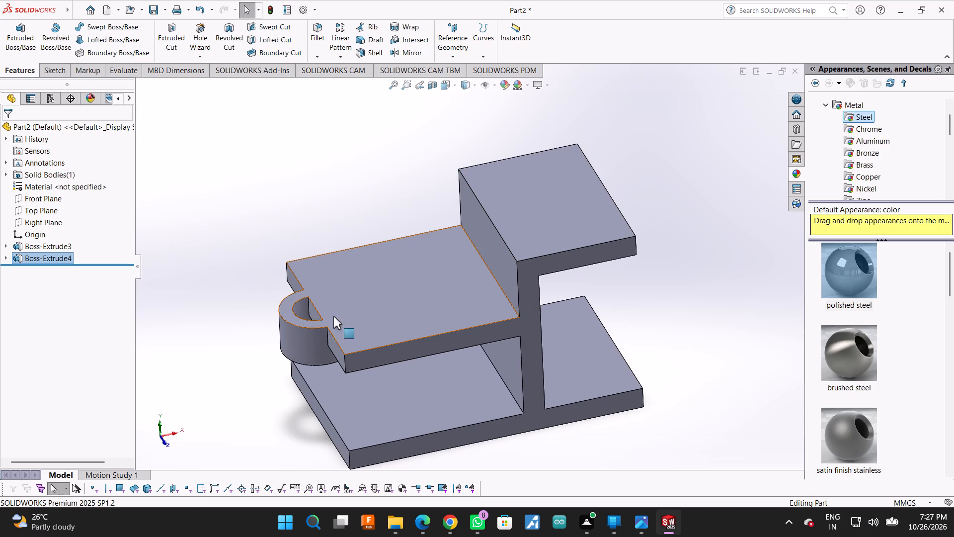
click(339, 312)
click(389, 284)
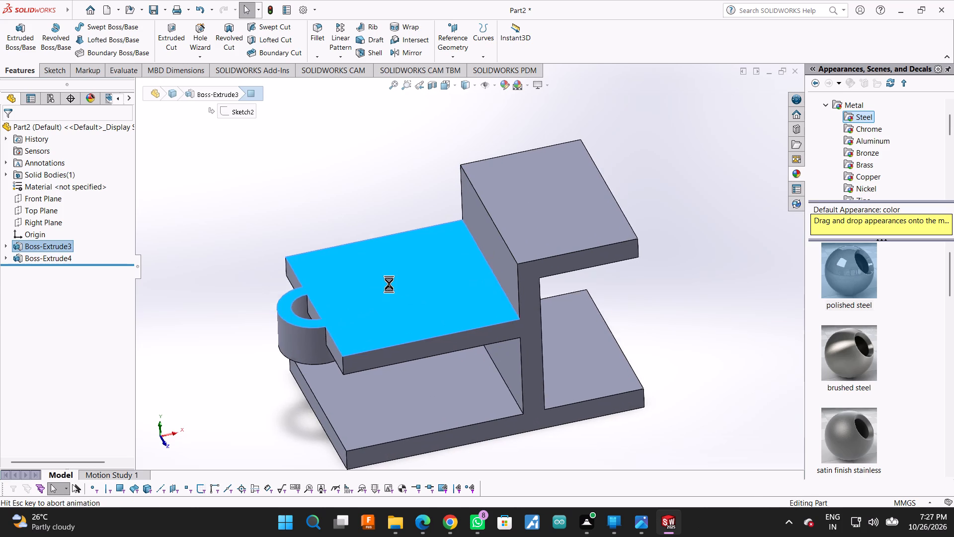
click(369, 116)
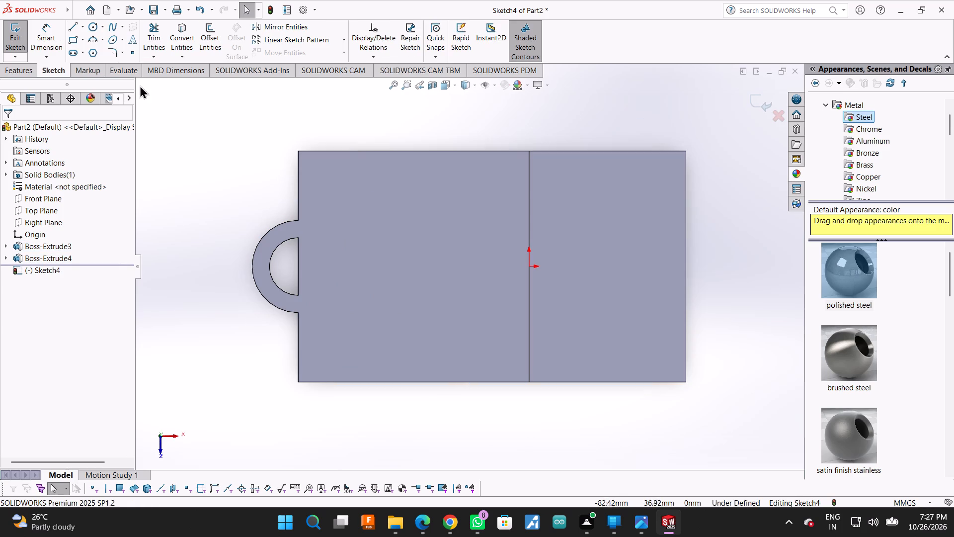
click(90, 22)
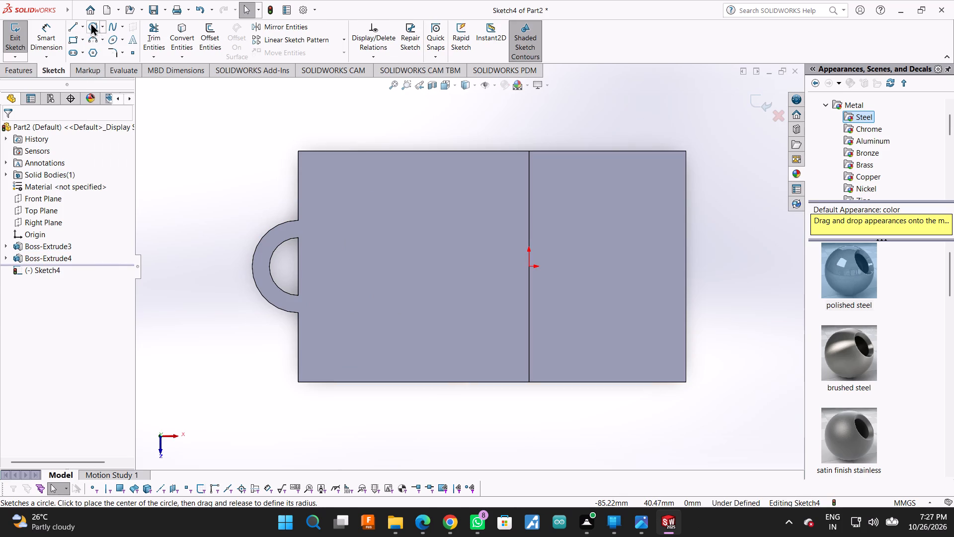
click(299, 267)
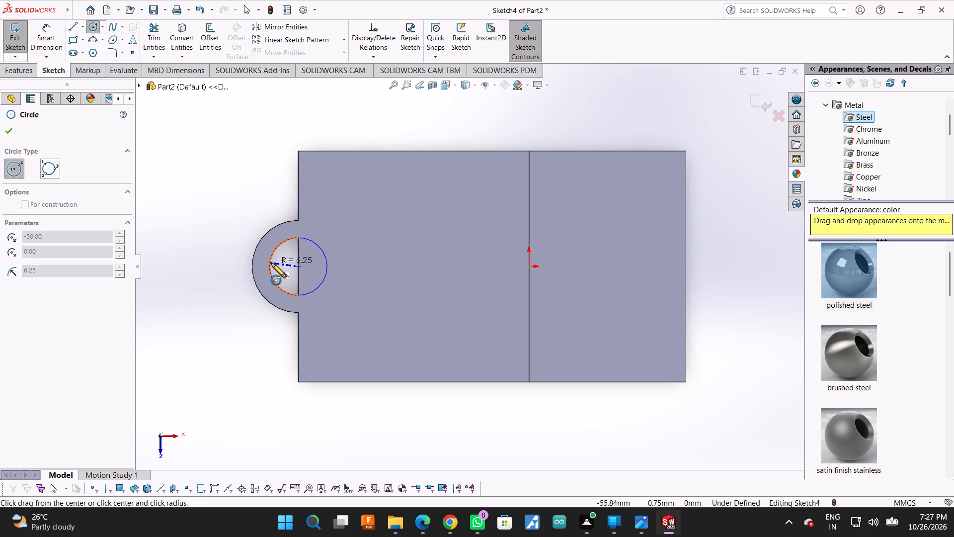
double_click(271, 263)
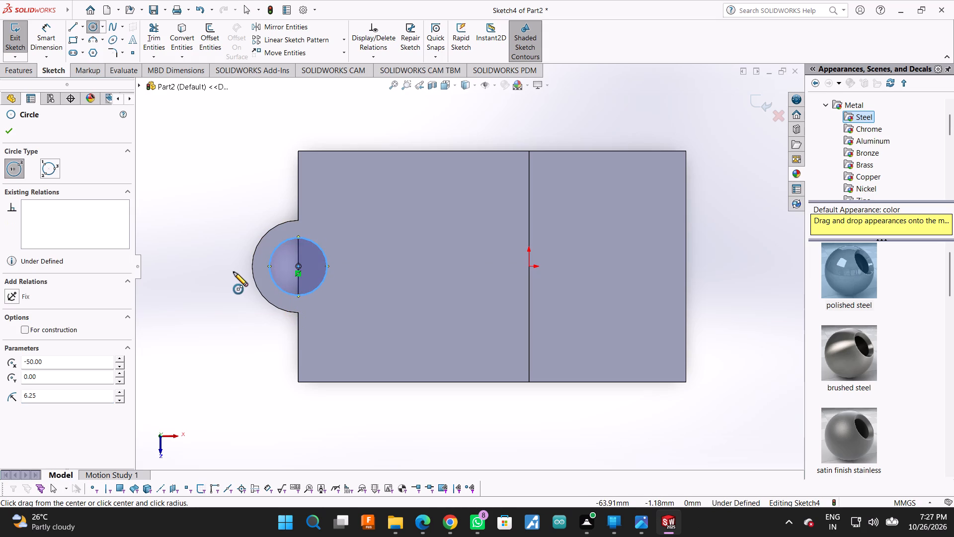
click(297, 268)
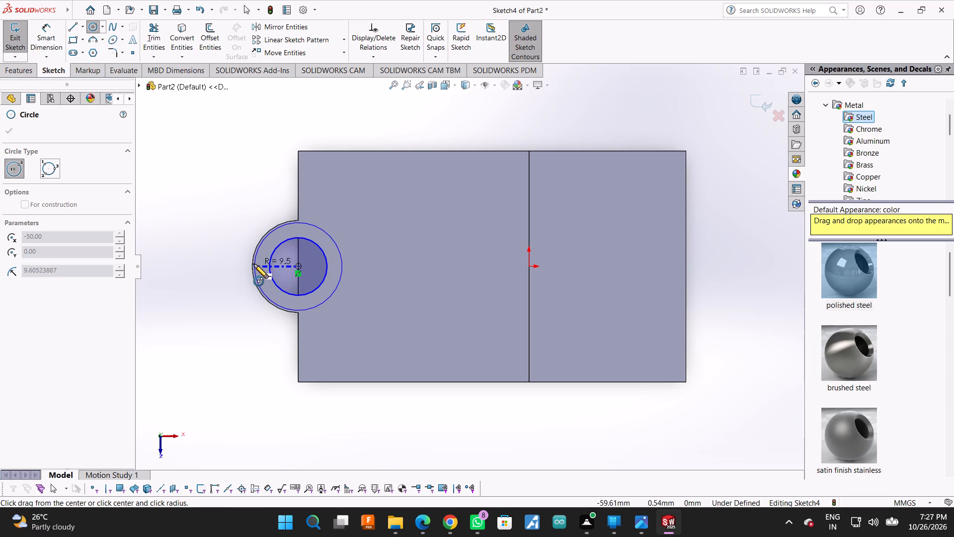
click(254, 264)
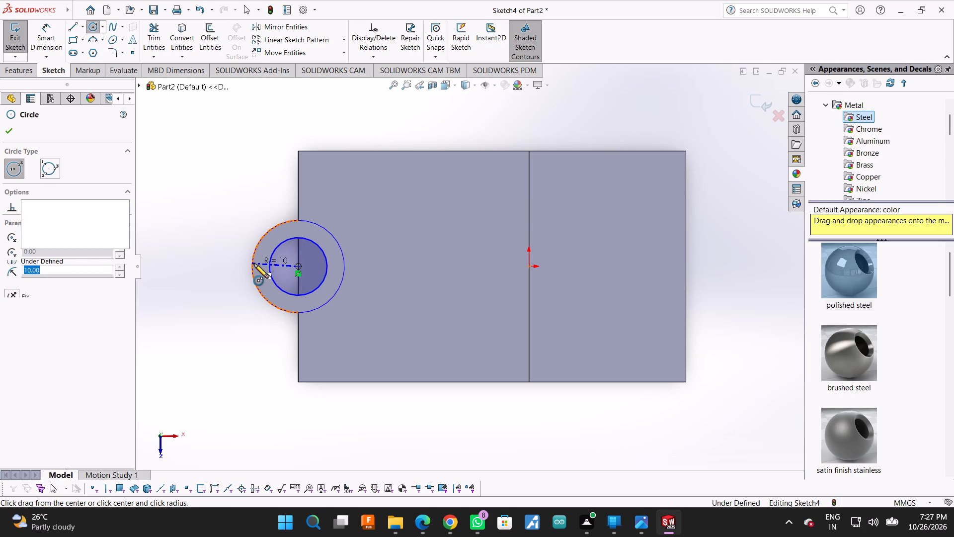
click(11, 136)
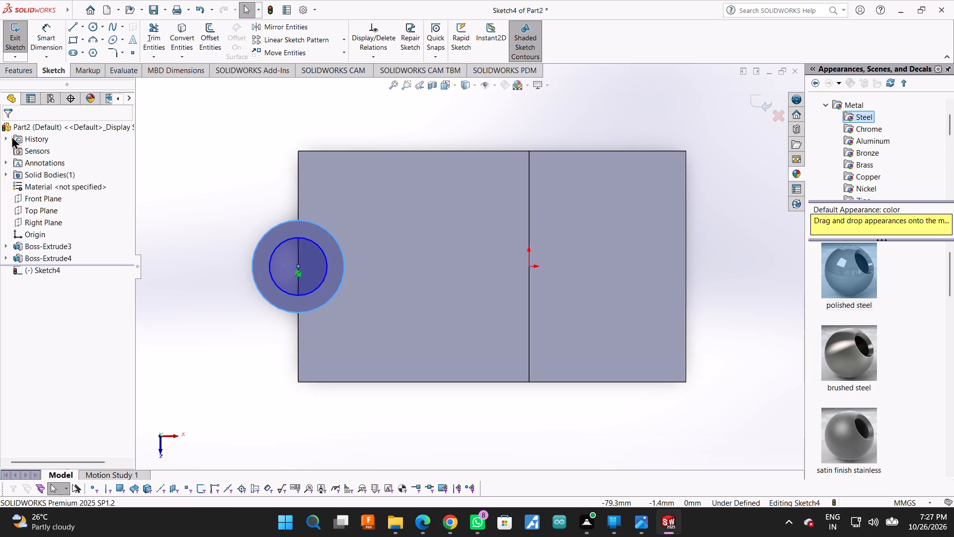
Extrude the ring between the two concentric circles Blind, upward from the upper arm's top face, to 3 mm with merged result.
click(14, 71)
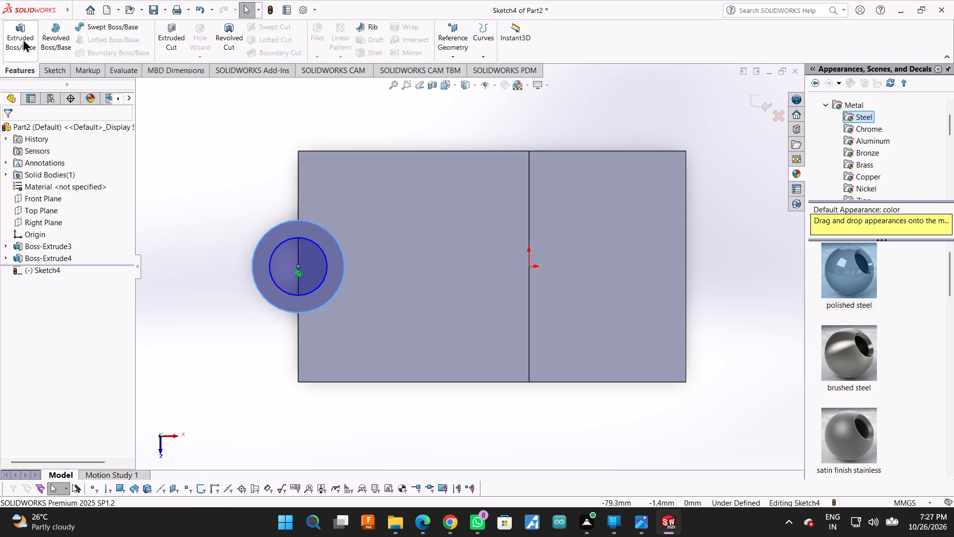
click(23, 39)
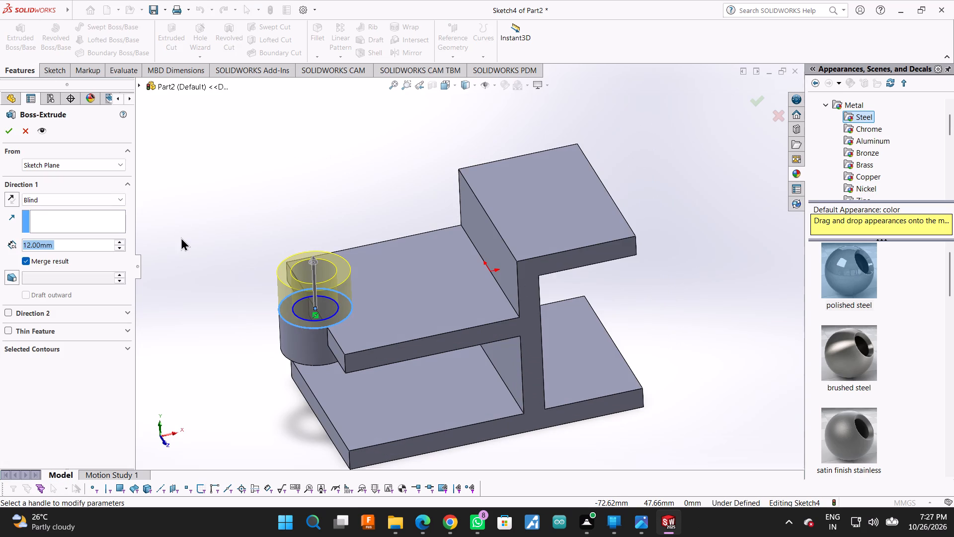
key(3)
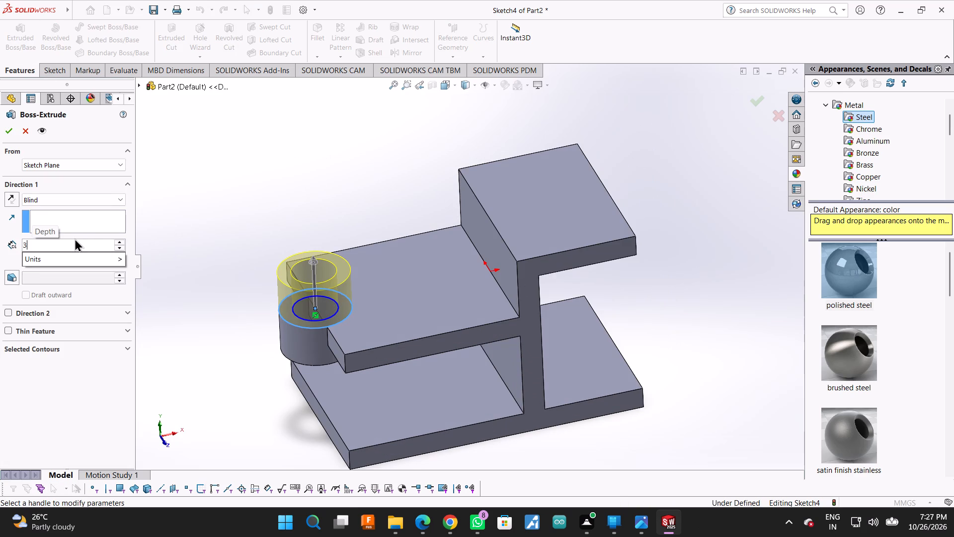
key(Return)
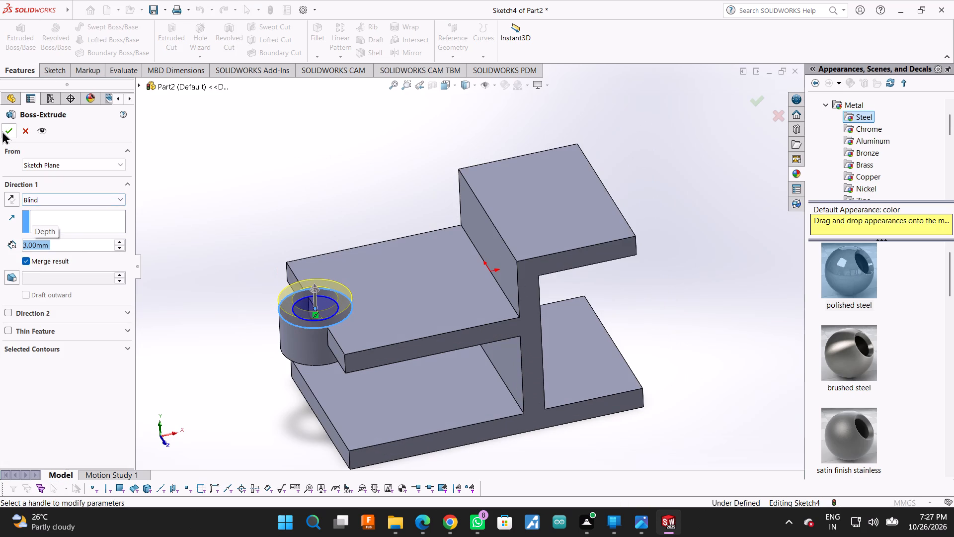
click(2, 131)
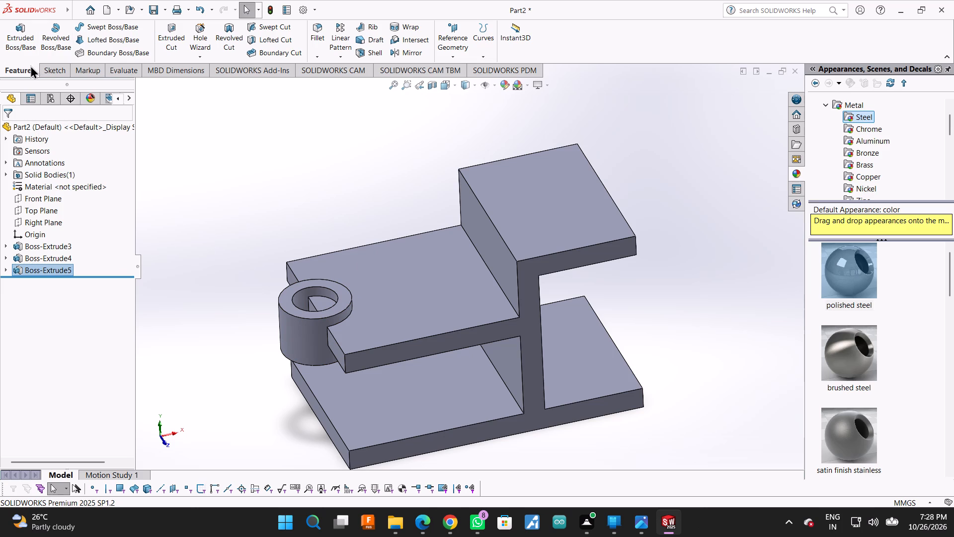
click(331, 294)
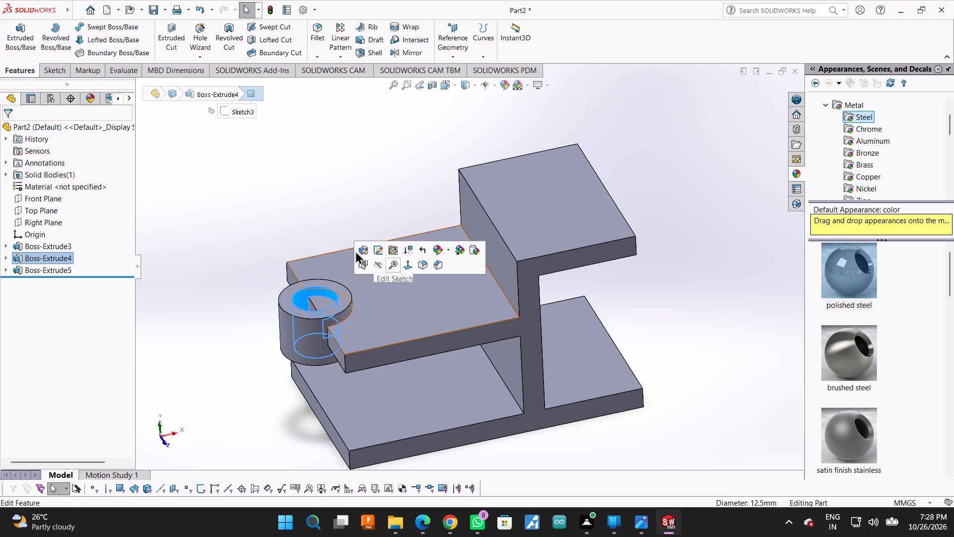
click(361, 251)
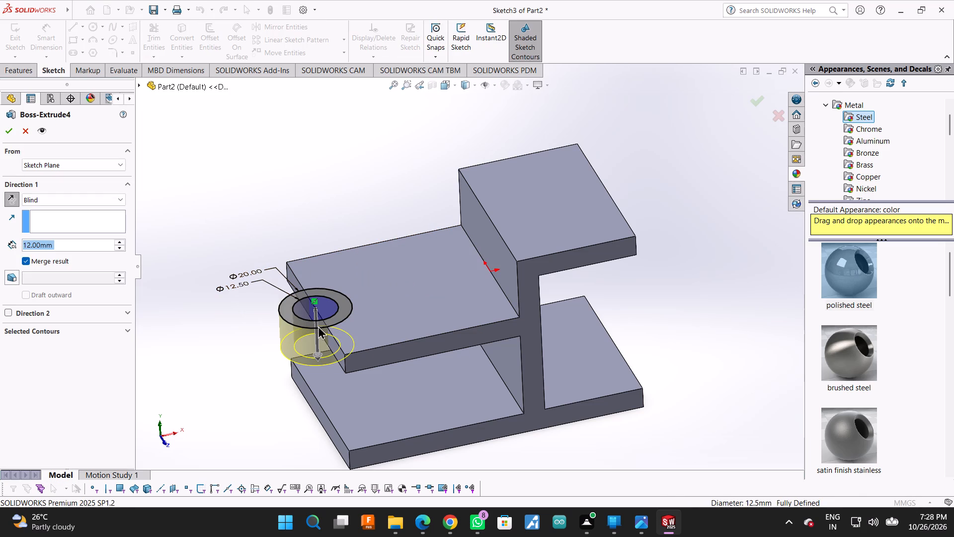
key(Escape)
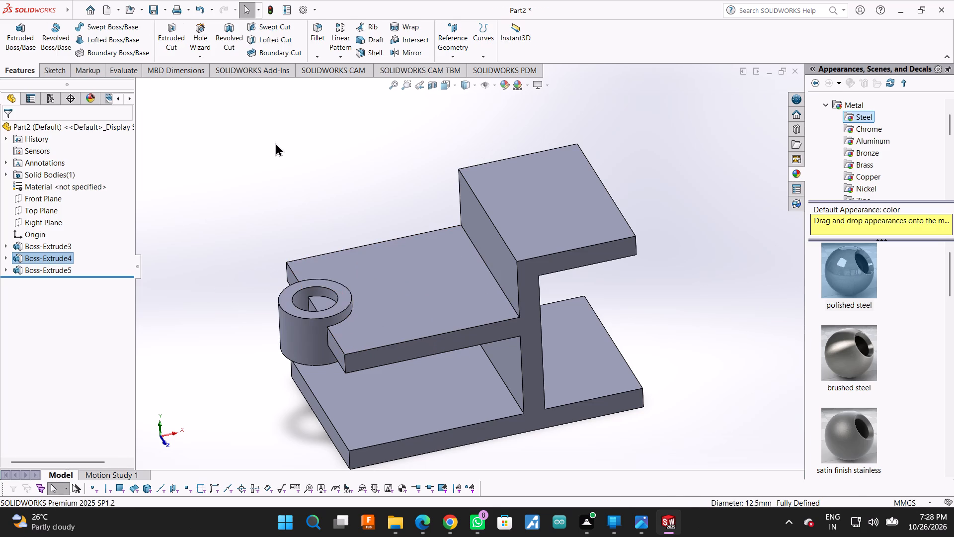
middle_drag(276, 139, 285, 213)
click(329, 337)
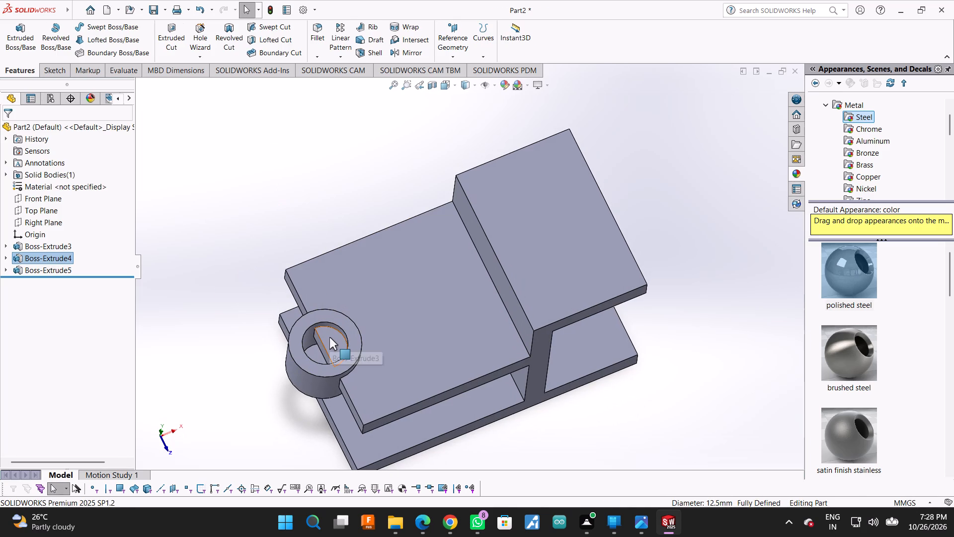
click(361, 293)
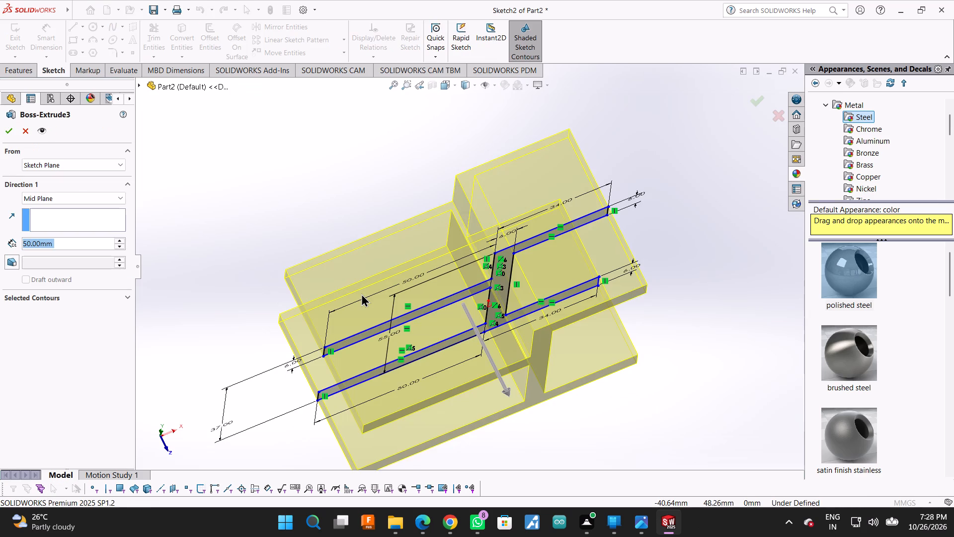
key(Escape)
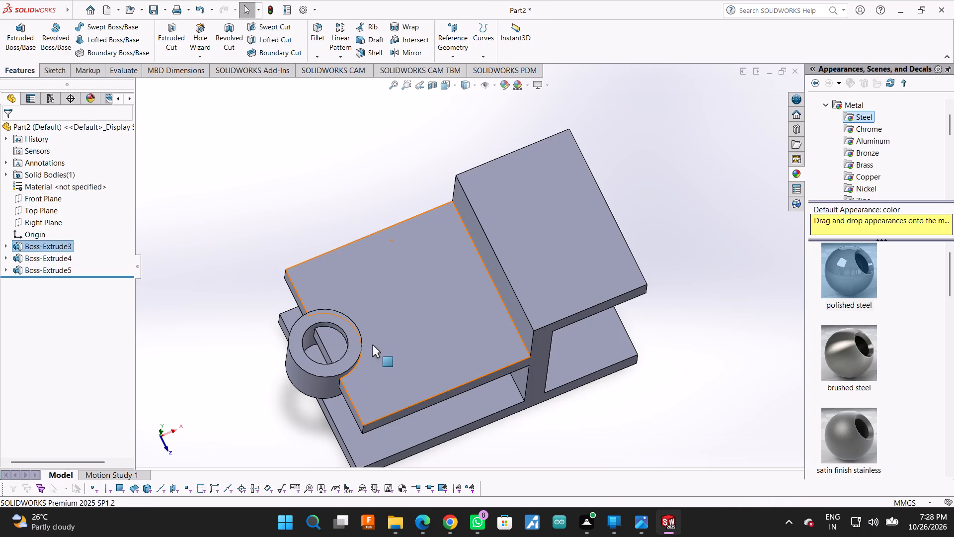
On the upper arm's face exposed inside the ring, sketch a circle of radius 6.25 mm centred on the ring and matching its bore.
click(326, 337)
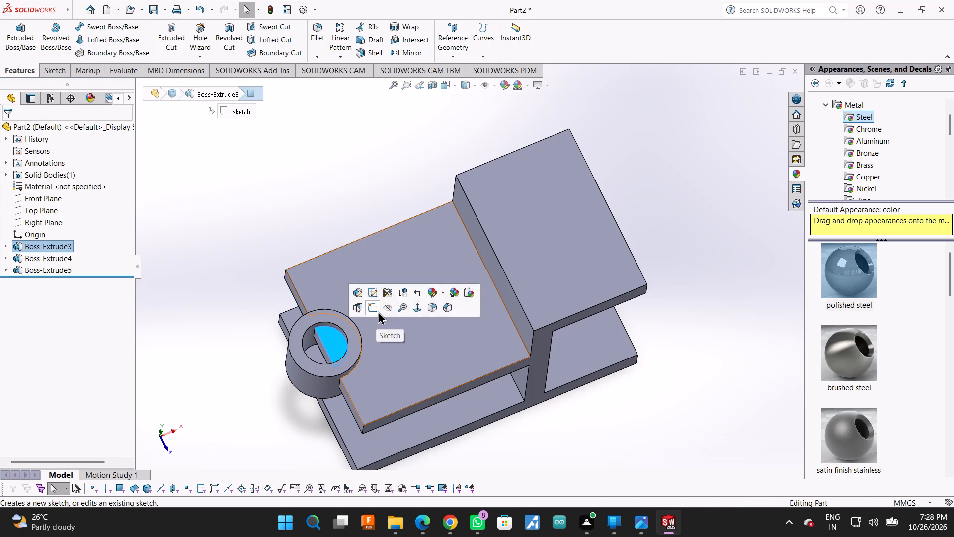
click(378, 311)
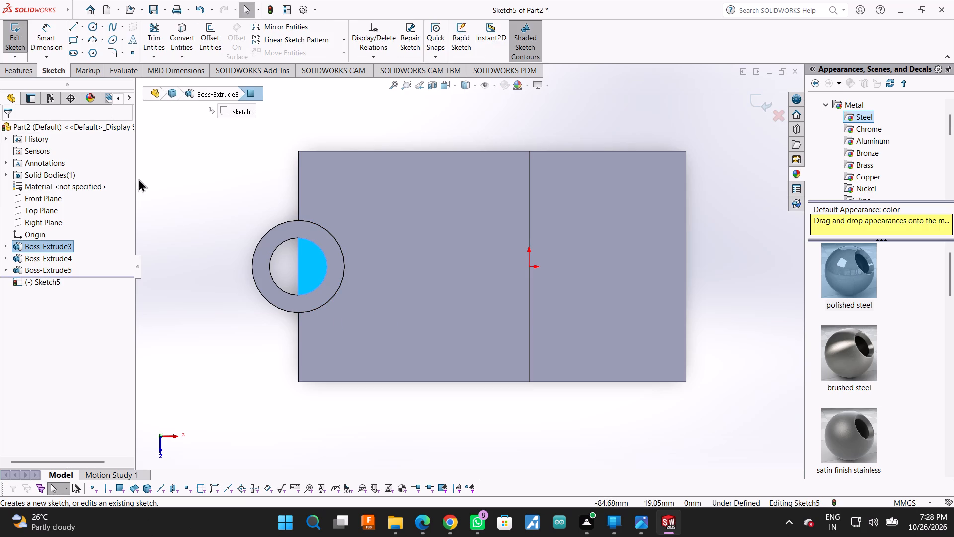
click(18, 71)
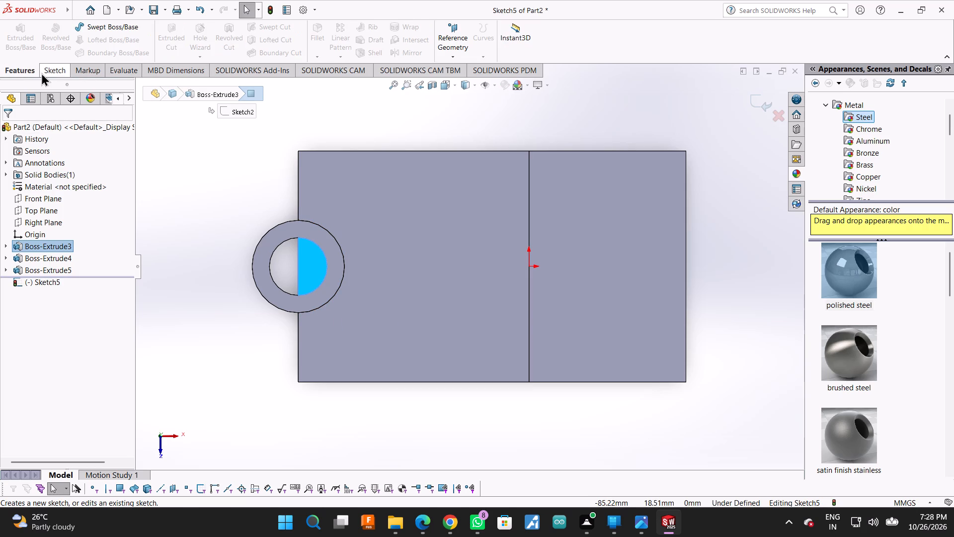
click(46, 74)
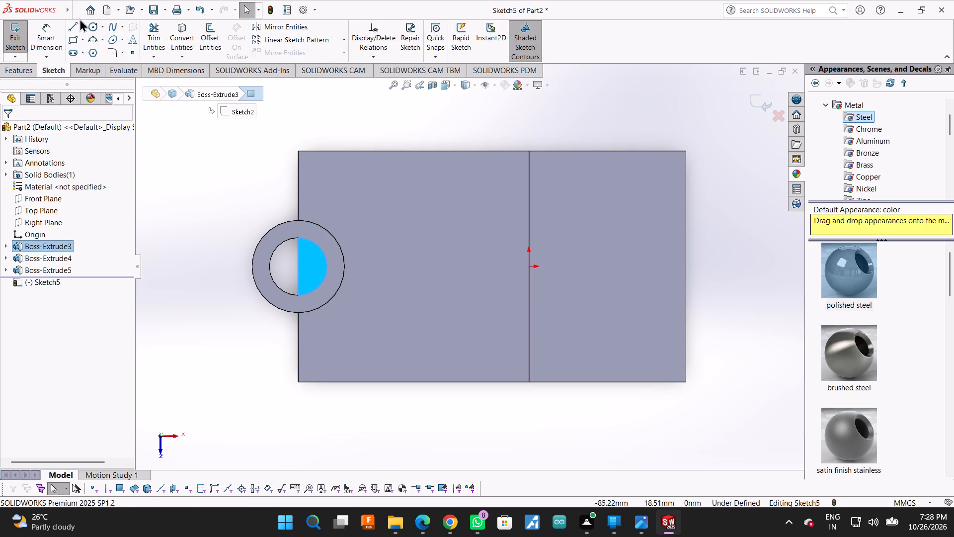
click(72, 27)
scroll(291, 274, down, 5)
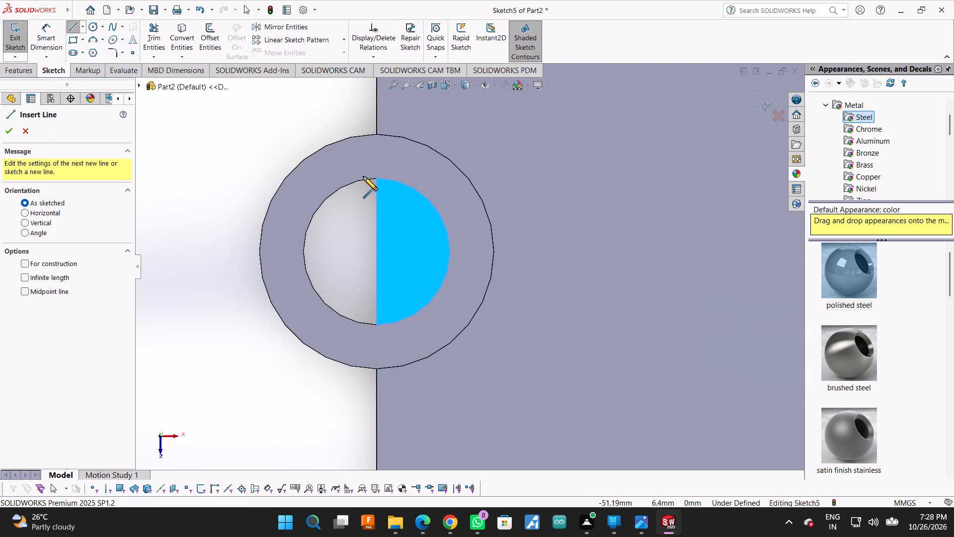
click(94, 27)
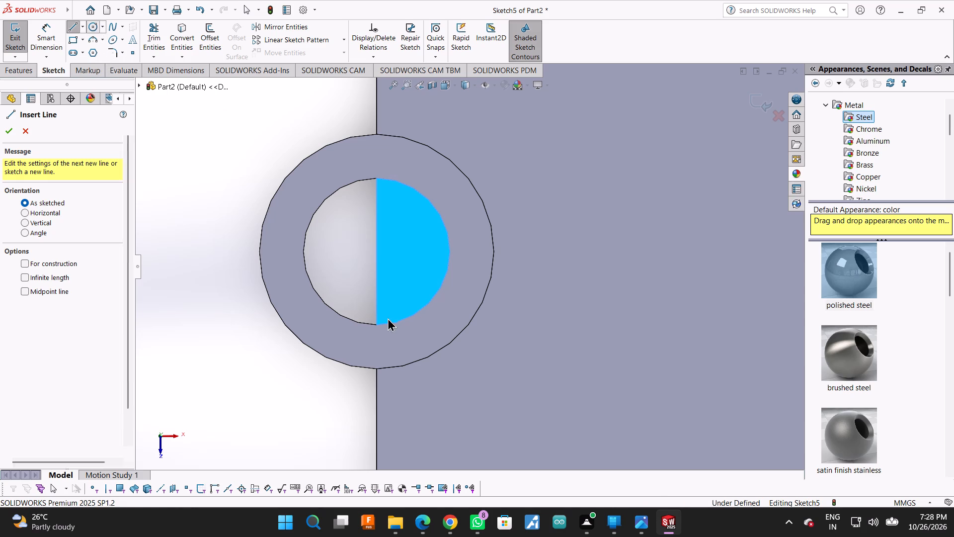
click(375, 251)
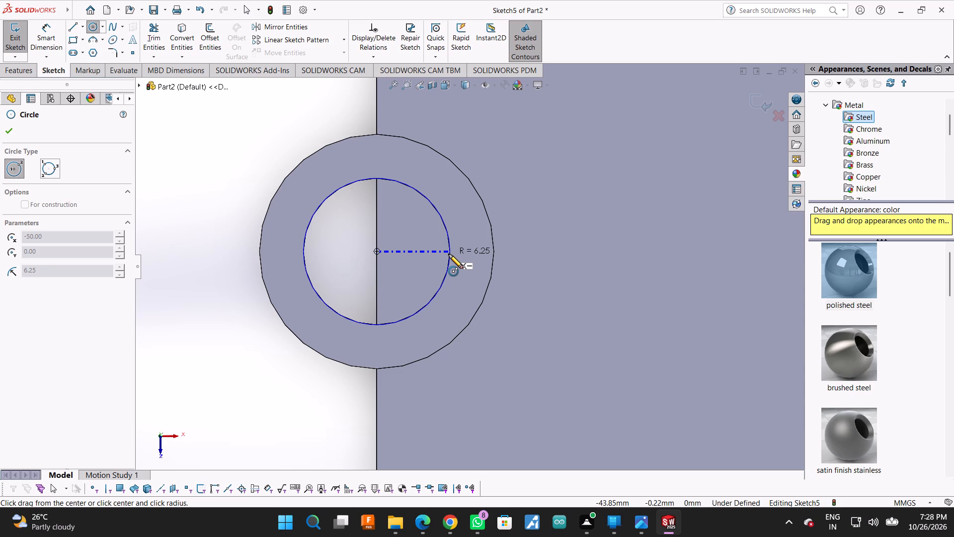
click(449, 254)
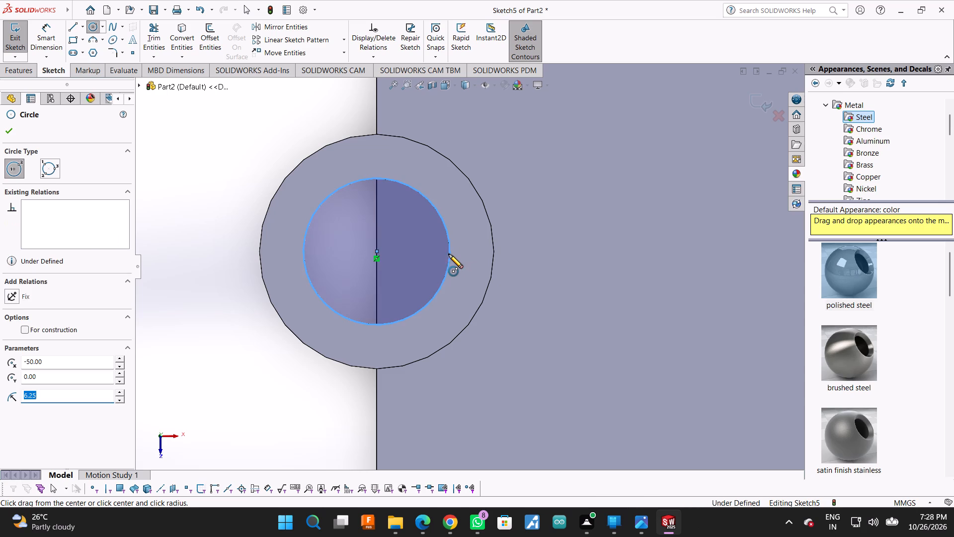
click(9, 125)
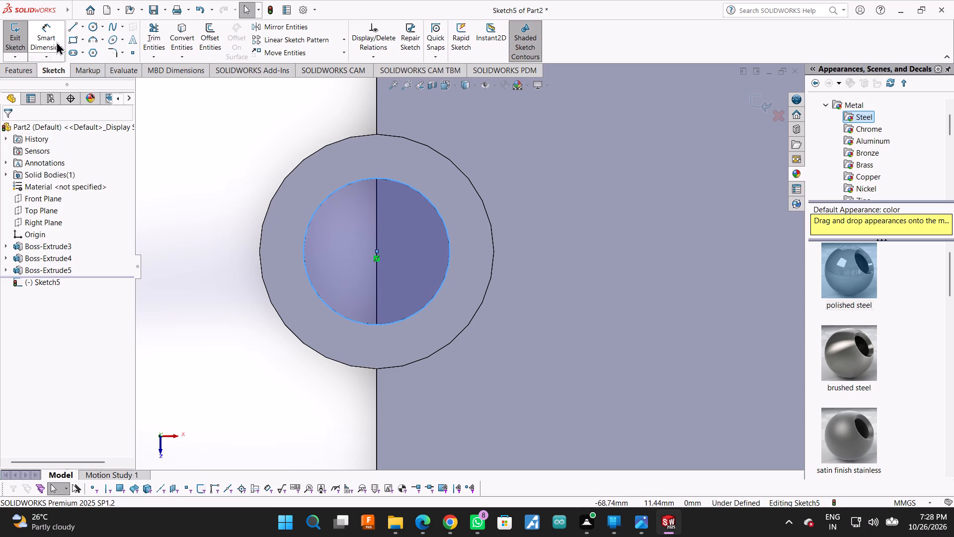
Cut-extrude the bore circle Blind to a depth of 6 mm through the upper arm.
click(21, 70)
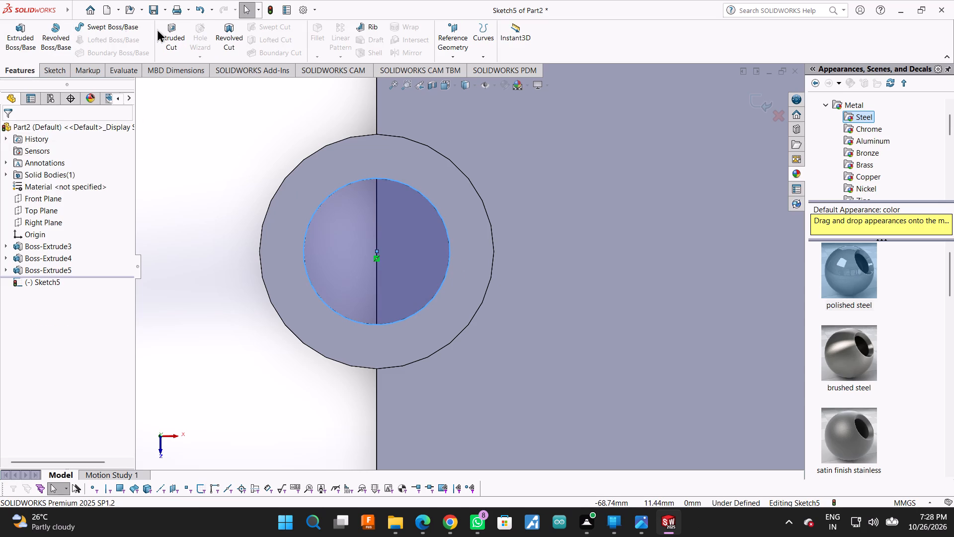
click(162, 25)
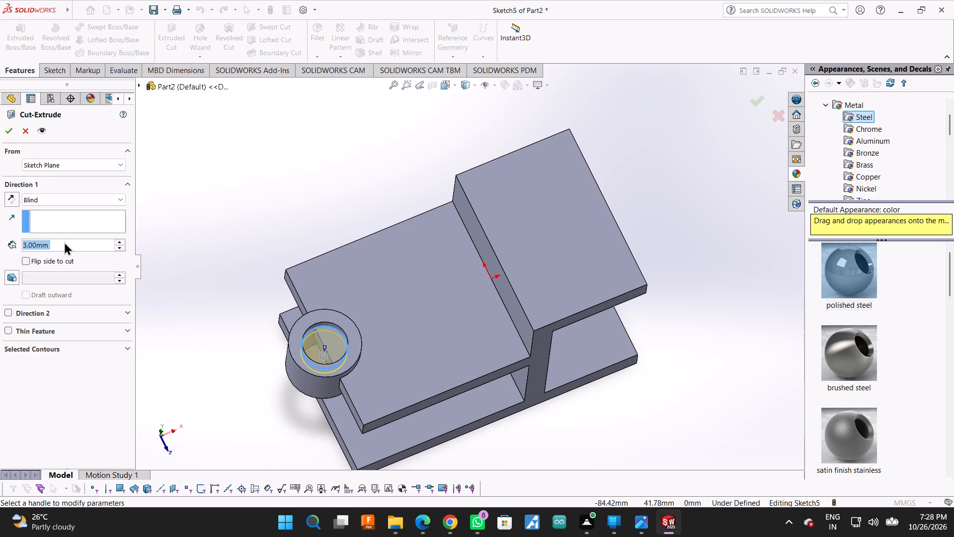
key(1)
key(BackSpace)
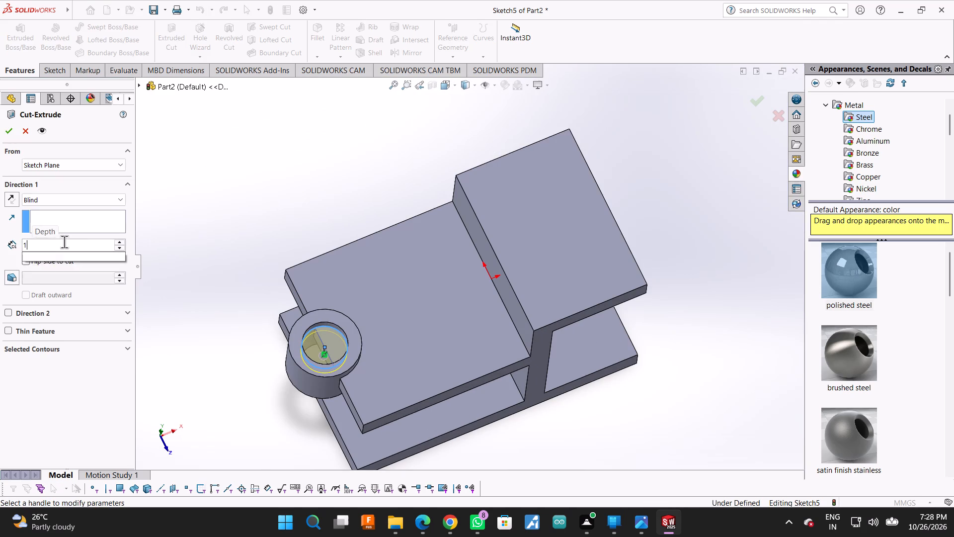
key(6)
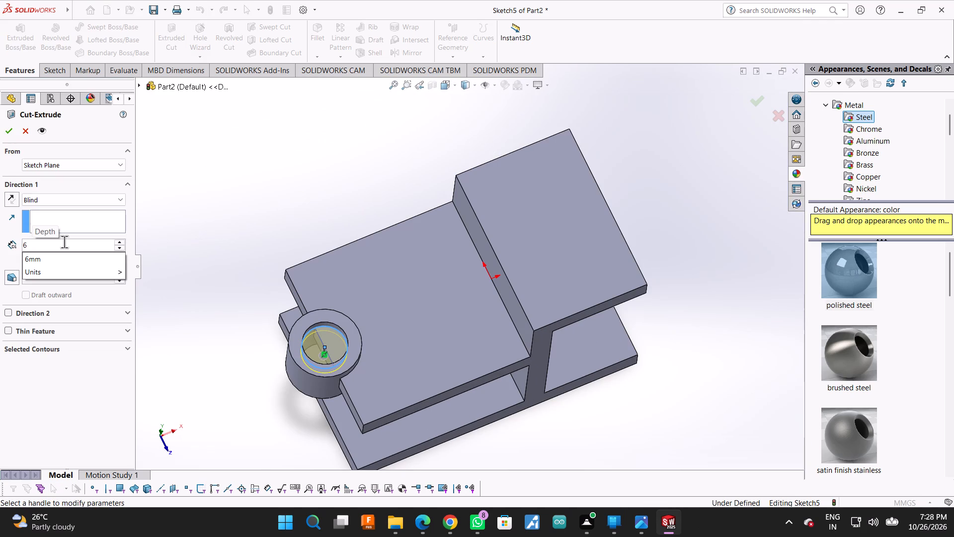
click(2, 129)
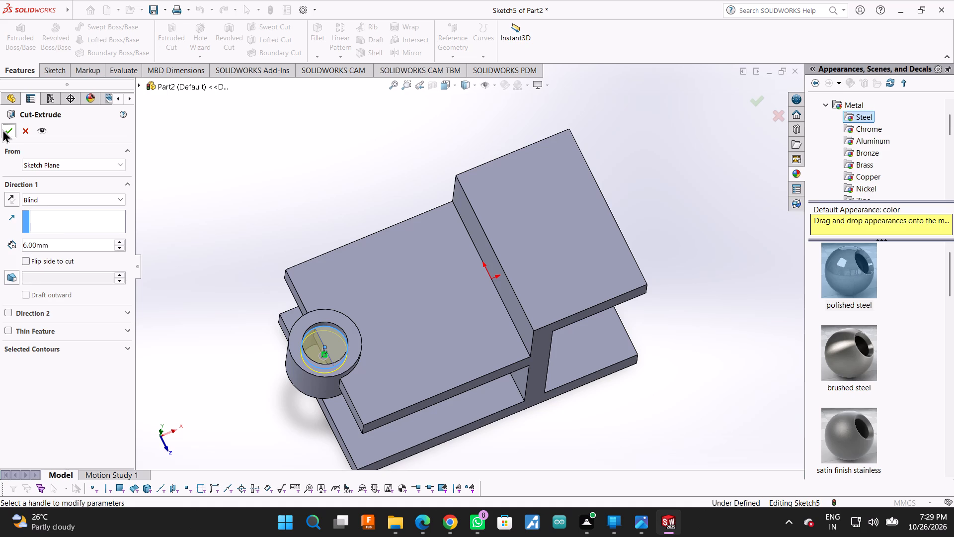
click(10, 131)
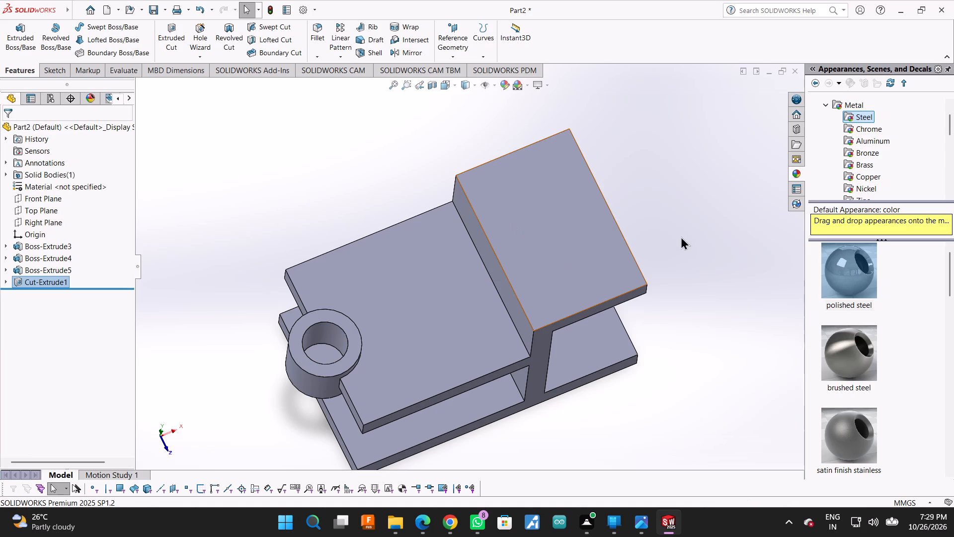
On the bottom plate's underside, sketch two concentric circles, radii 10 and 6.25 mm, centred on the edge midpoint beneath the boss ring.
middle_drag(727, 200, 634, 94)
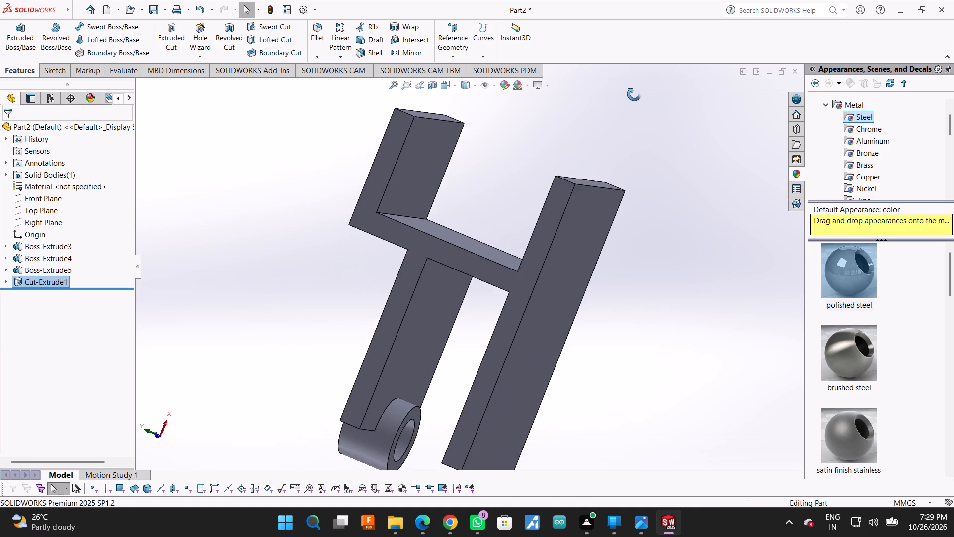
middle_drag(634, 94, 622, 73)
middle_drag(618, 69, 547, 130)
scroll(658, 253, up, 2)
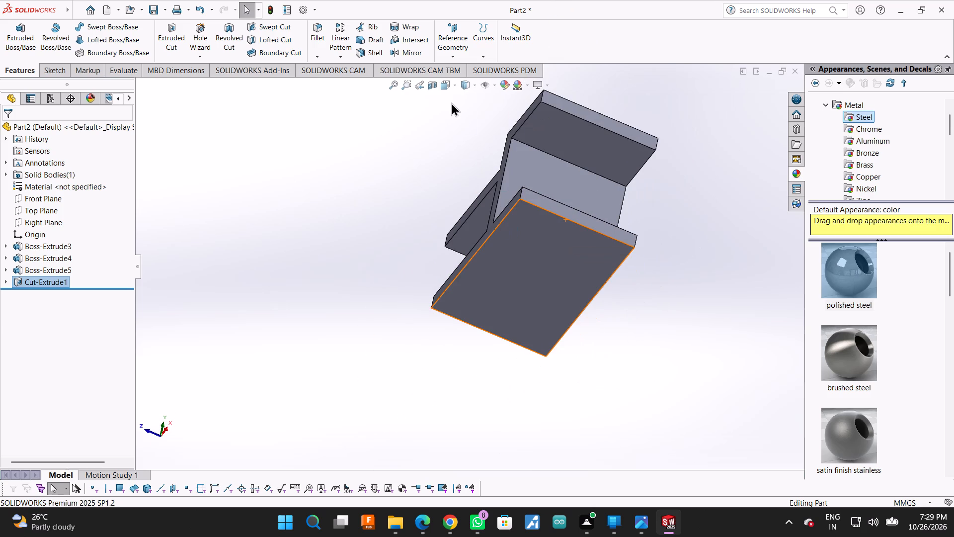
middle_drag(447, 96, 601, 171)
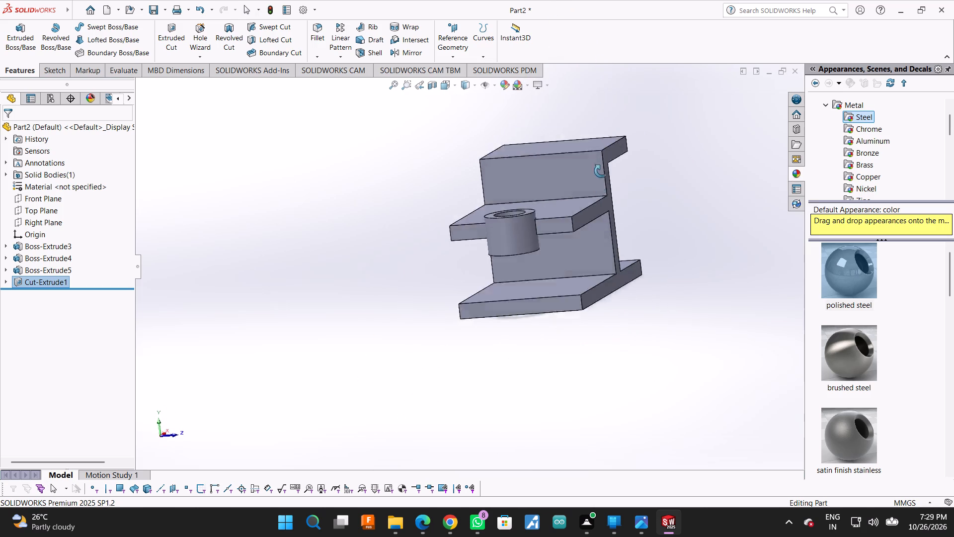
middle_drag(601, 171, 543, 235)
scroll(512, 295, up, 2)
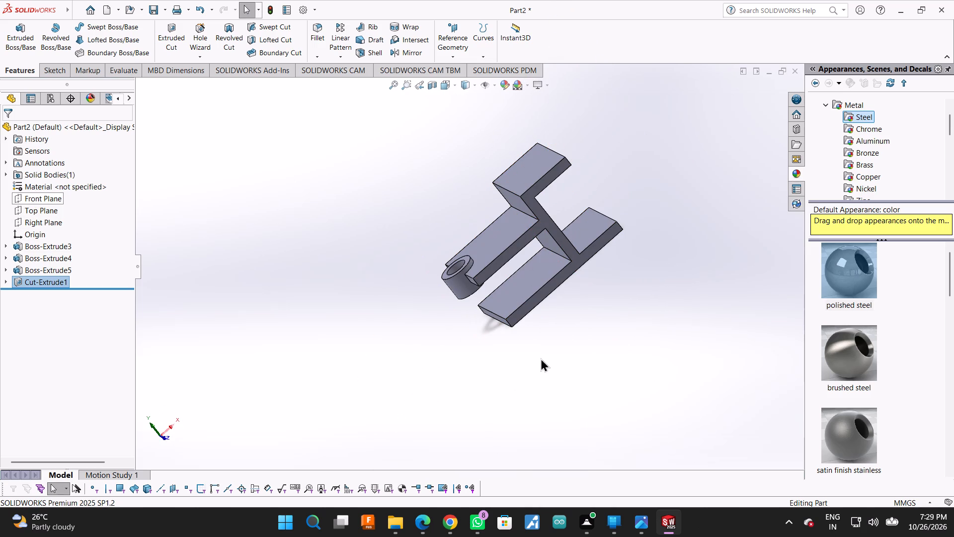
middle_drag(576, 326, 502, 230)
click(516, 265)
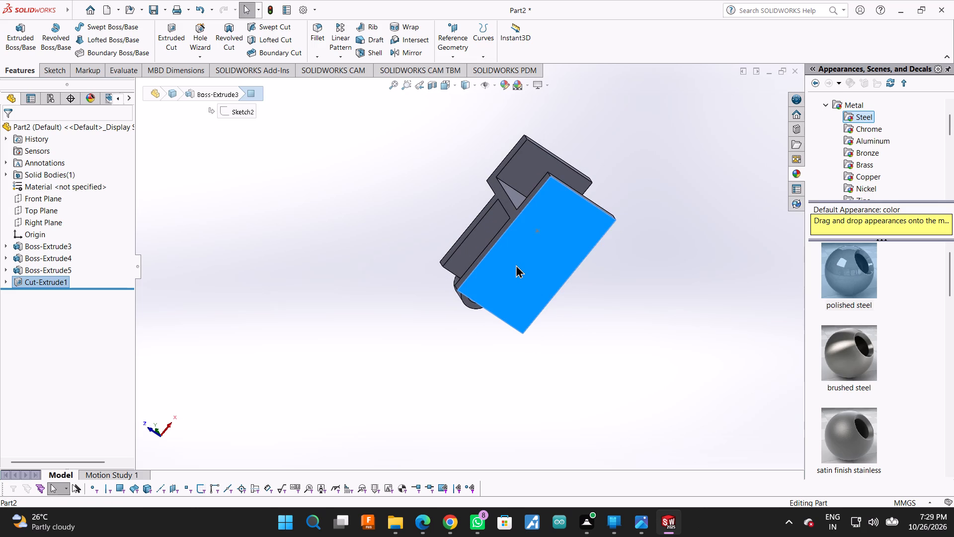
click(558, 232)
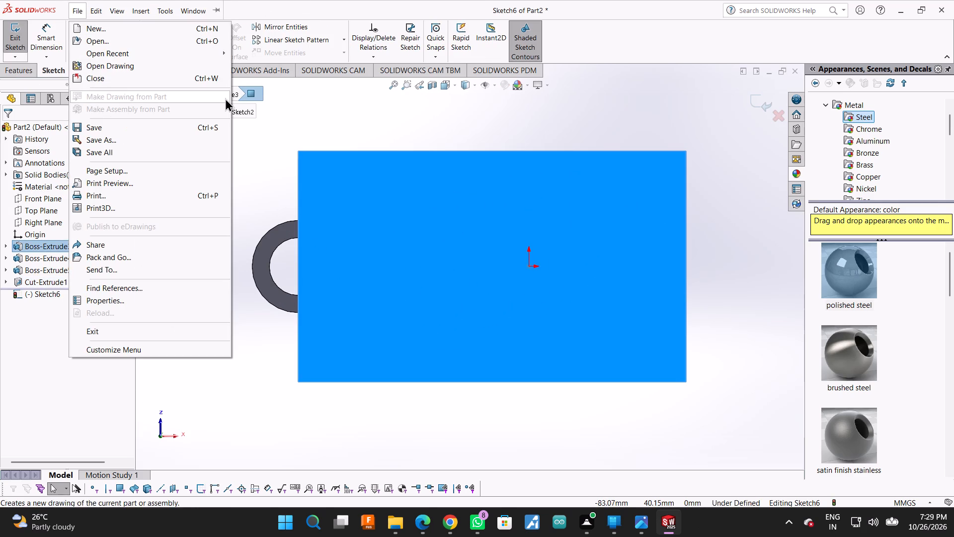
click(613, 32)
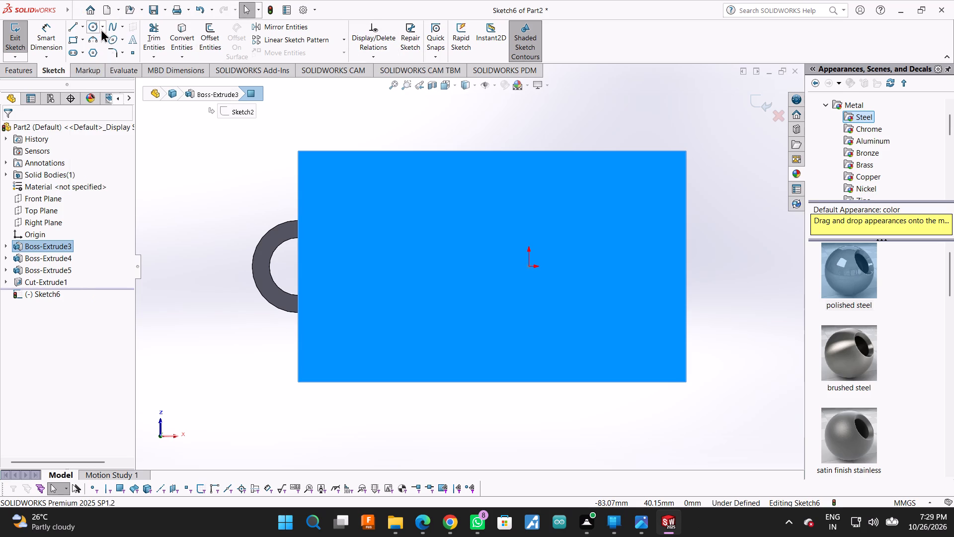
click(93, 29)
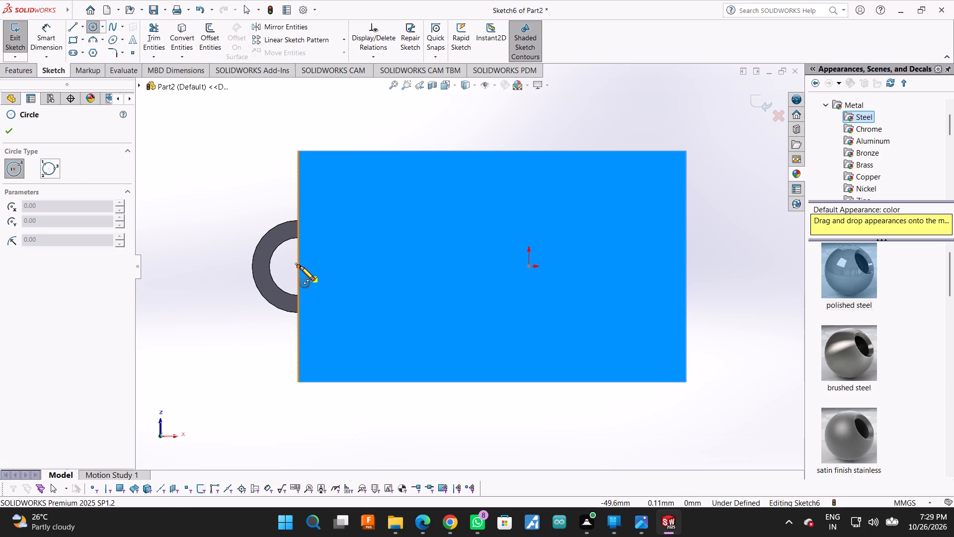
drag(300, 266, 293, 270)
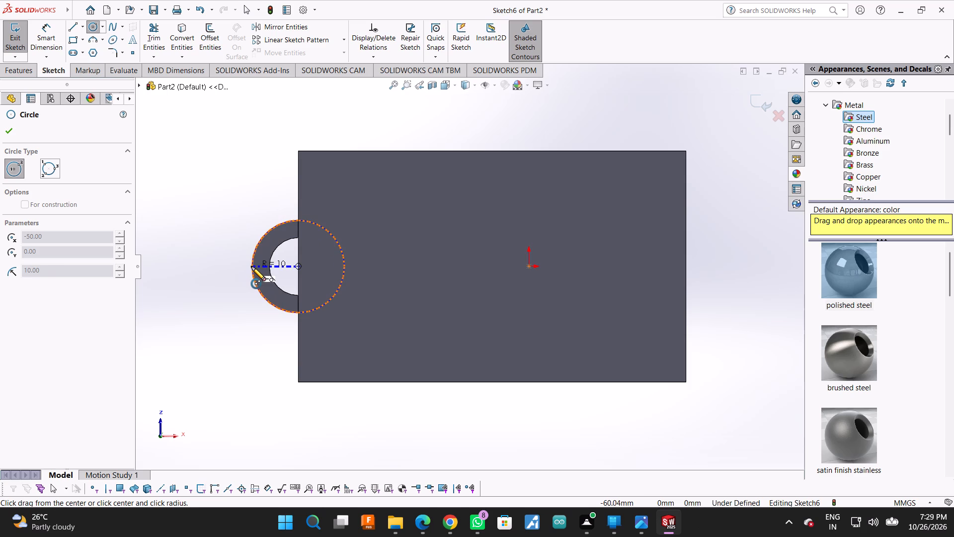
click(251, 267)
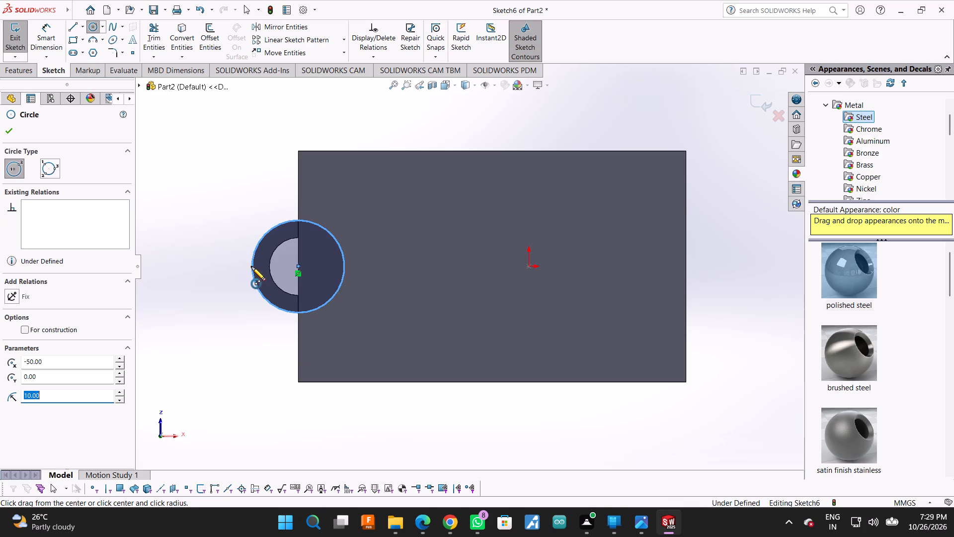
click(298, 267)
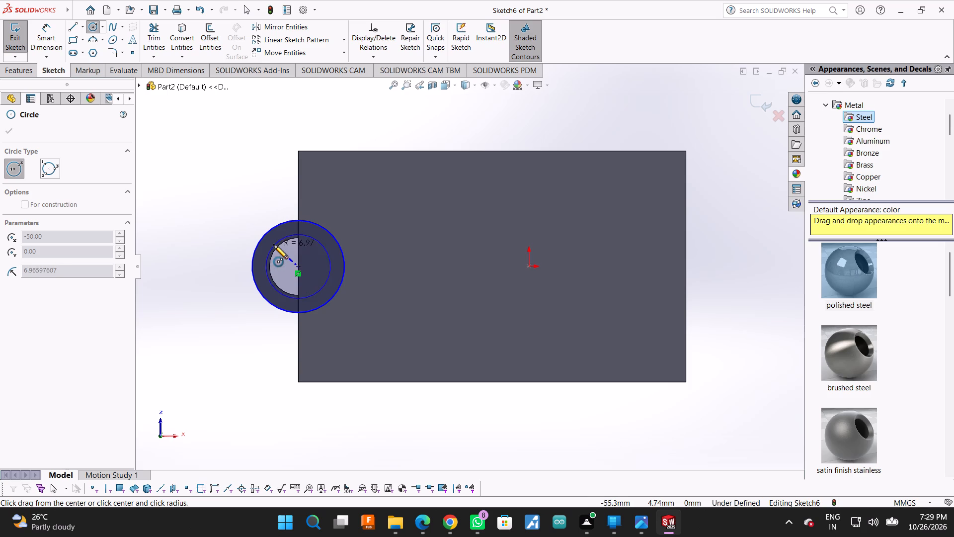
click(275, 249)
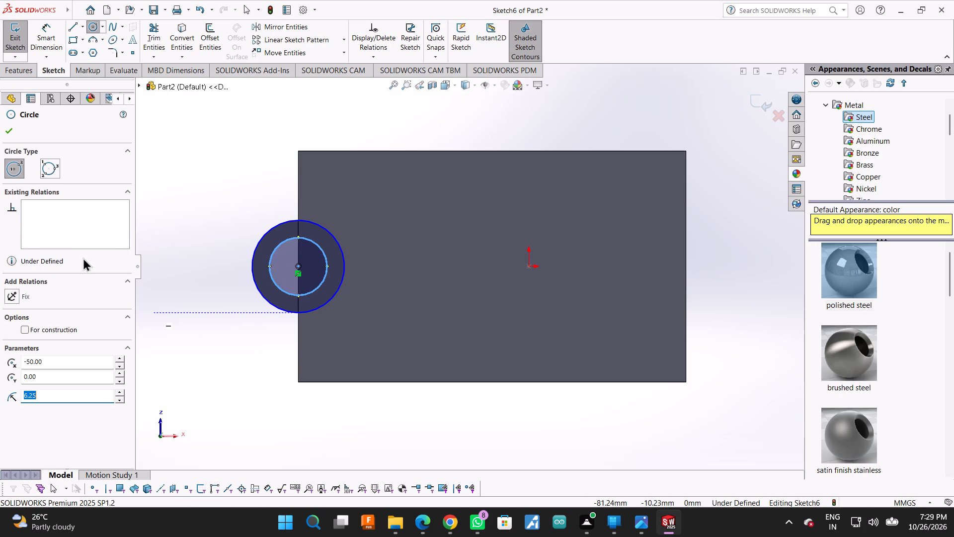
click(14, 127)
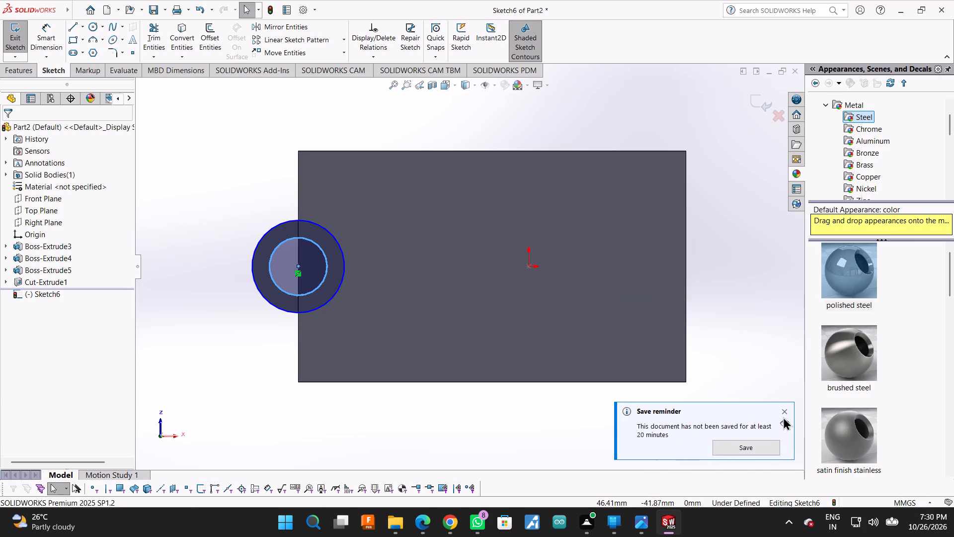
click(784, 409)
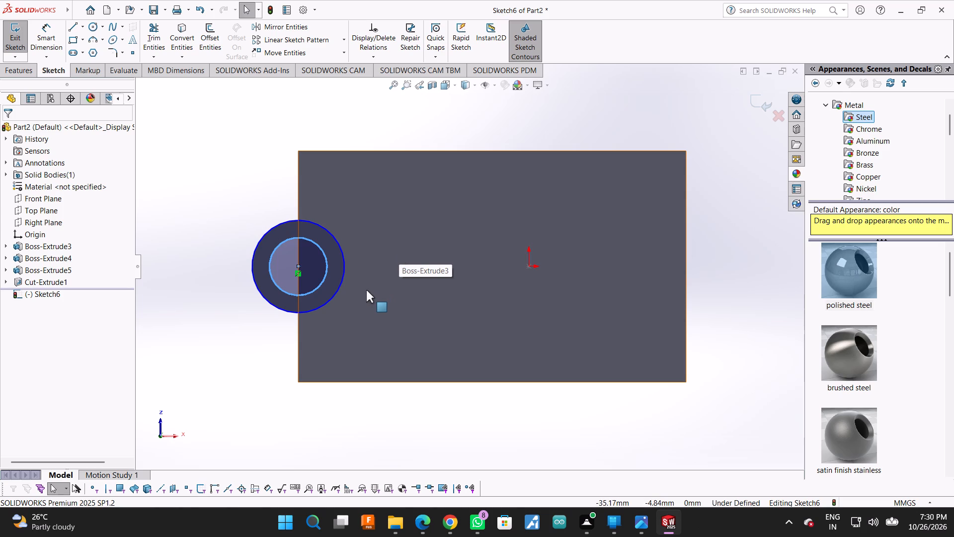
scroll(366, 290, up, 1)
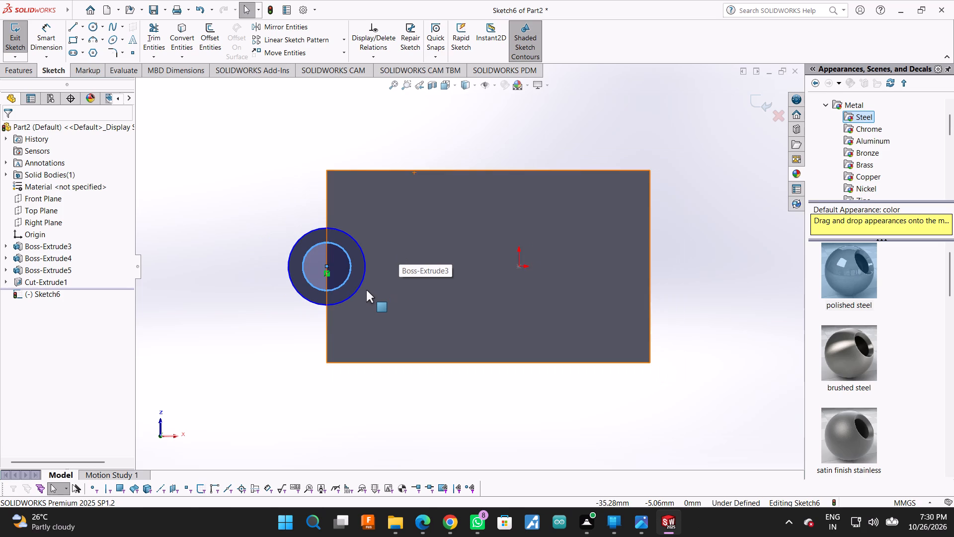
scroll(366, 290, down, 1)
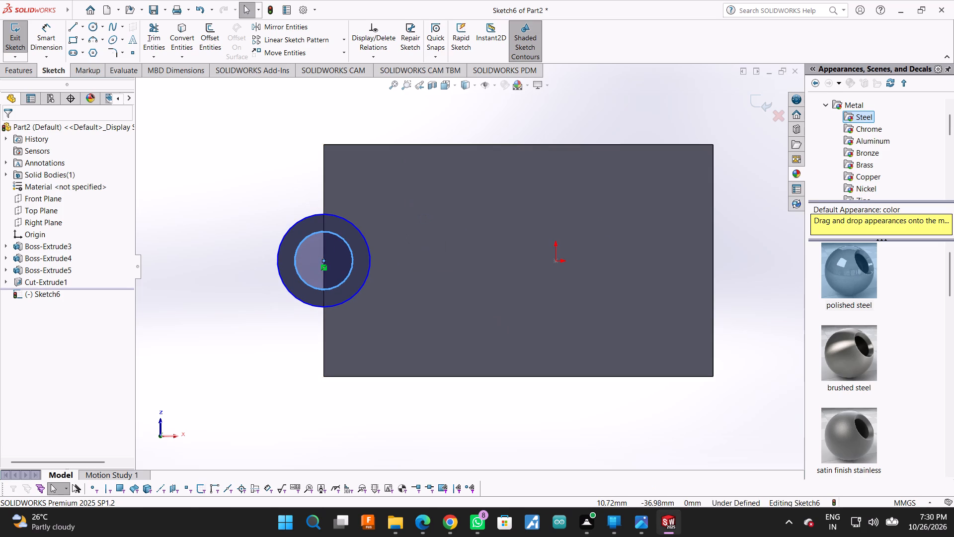
Undo the underside circles, their sketch and the 6 mm bore cut, going back to the bore-circle sketch on the upper arm.
key(ctrl+z)
key(ctrl+z)
key(ctrl+z)
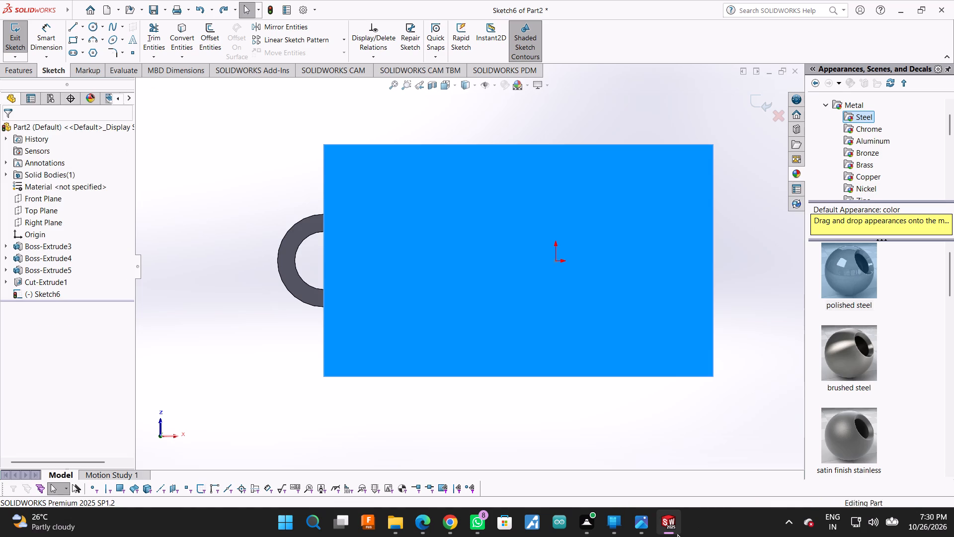
key(ctrl+z)
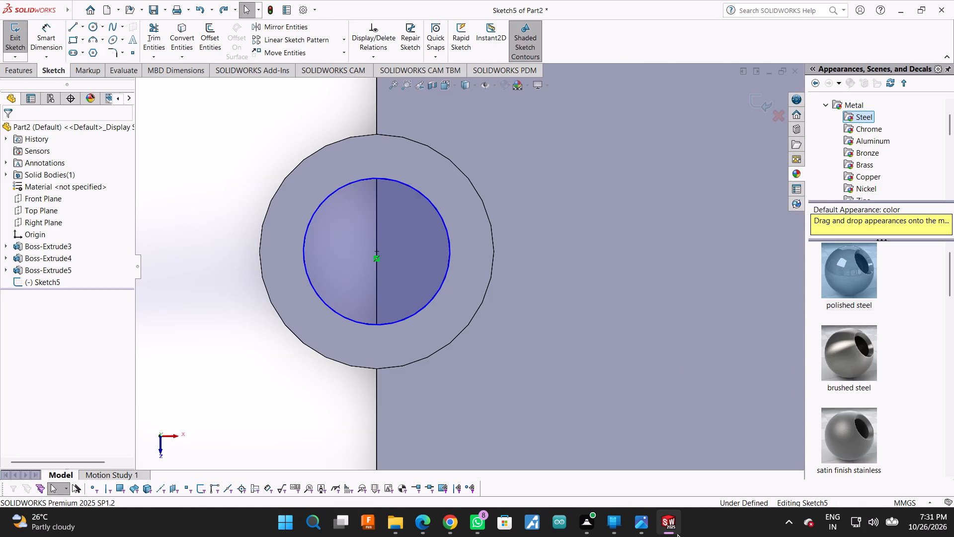
Extrude the 6.25 mm radius bore circle Blind, in the reversed direction down through the upper arm, to 12 mm with merged result.
click(418, 241)
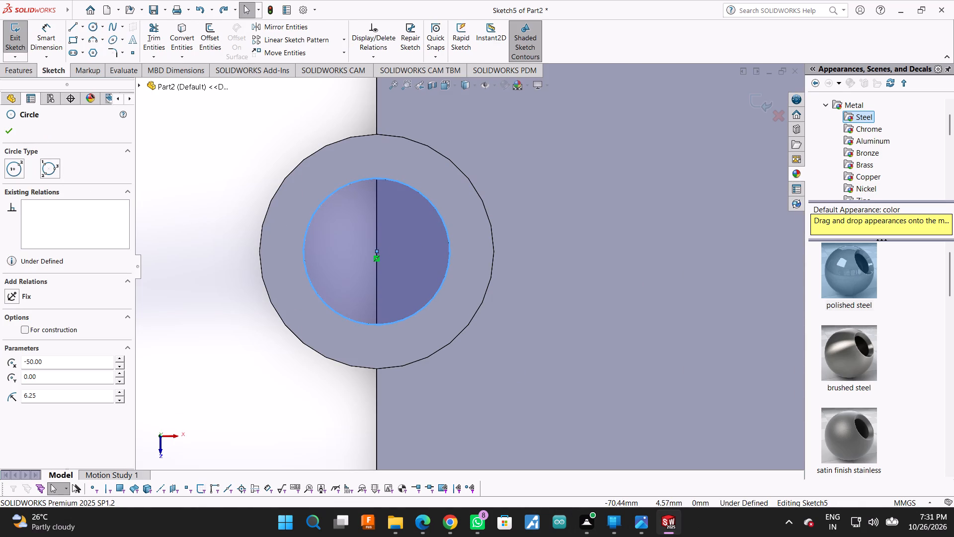
click(25, 76)
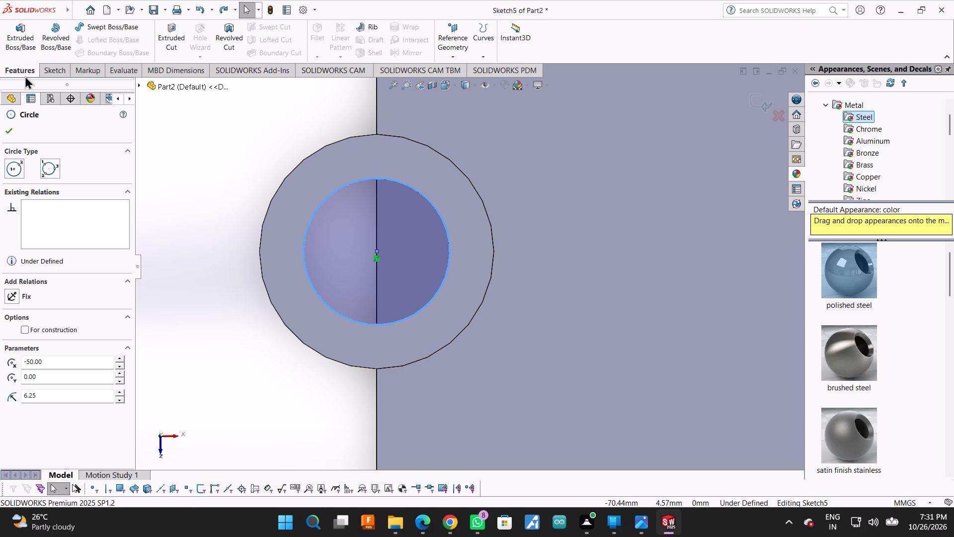
click(35, 32)
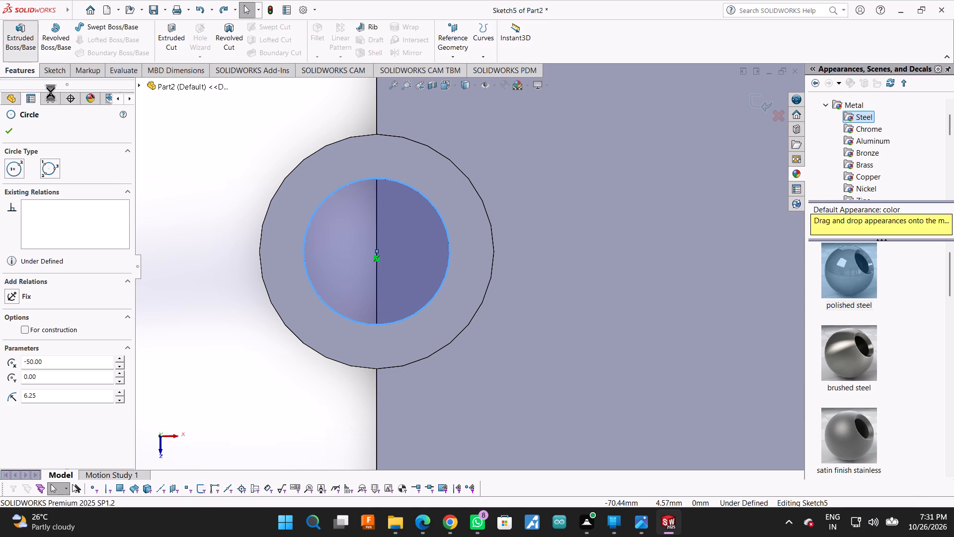
scroll(623, 218, up, 1)
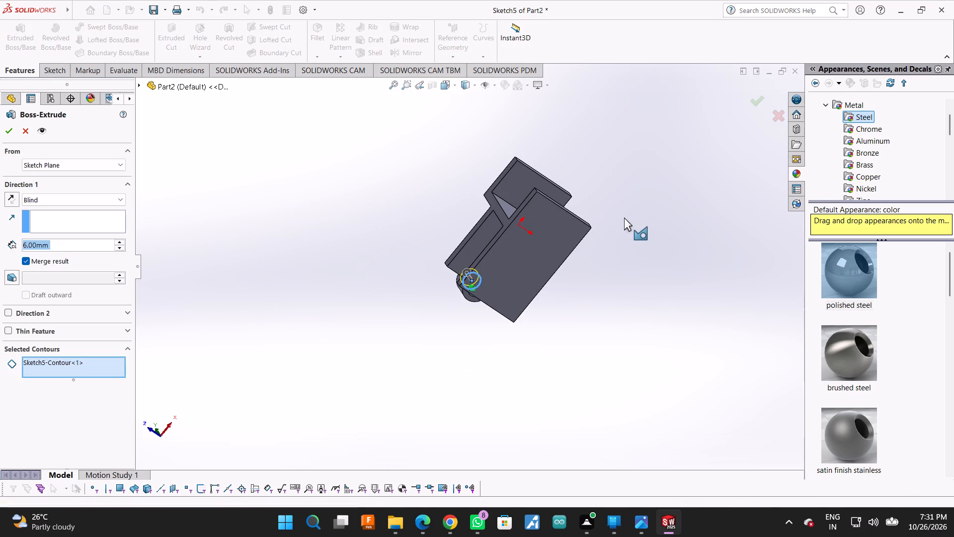
middle_drag(618, 177, 694, 196)
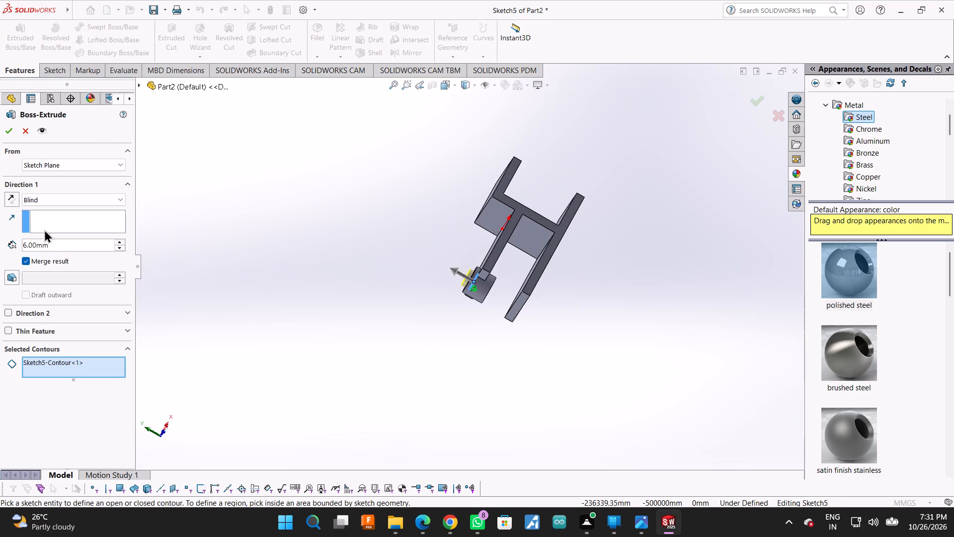
click(12, 192)
click(73, 248)
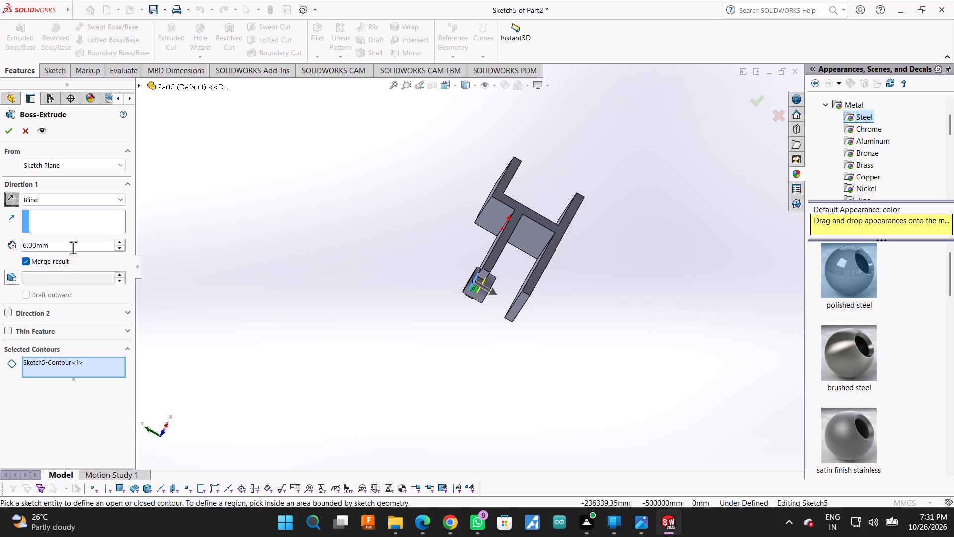
triple_click(73, 248)
click(73, 248)
text(15)
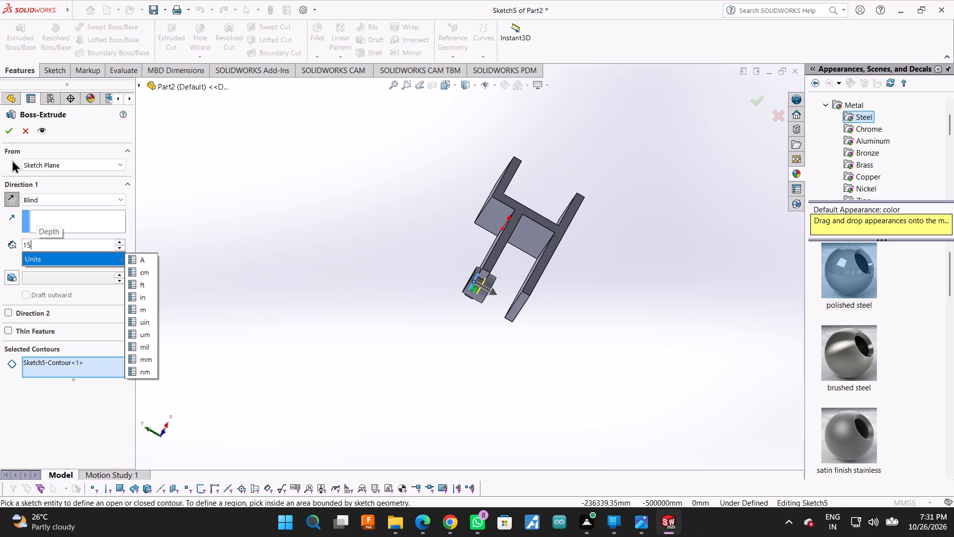
key(BackSpace)
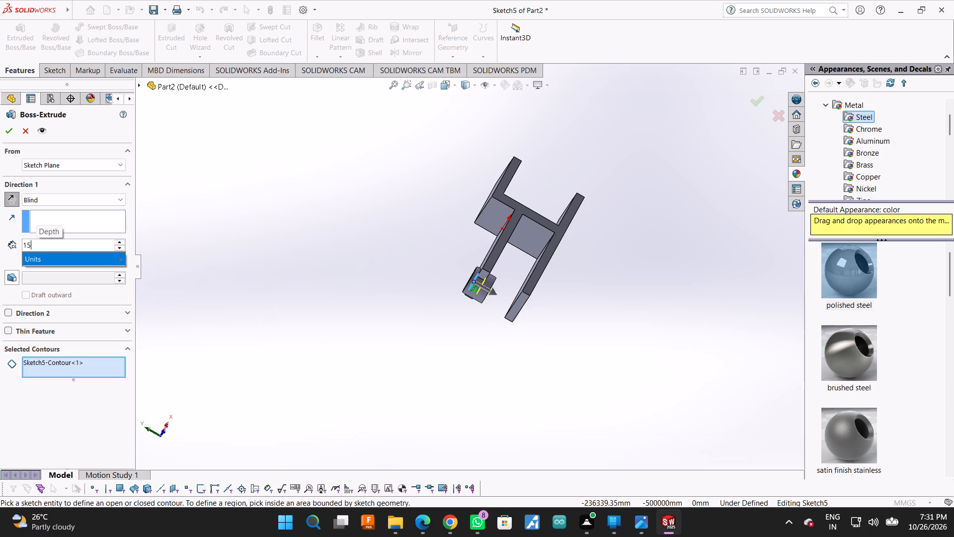
key(2)
key(Return)
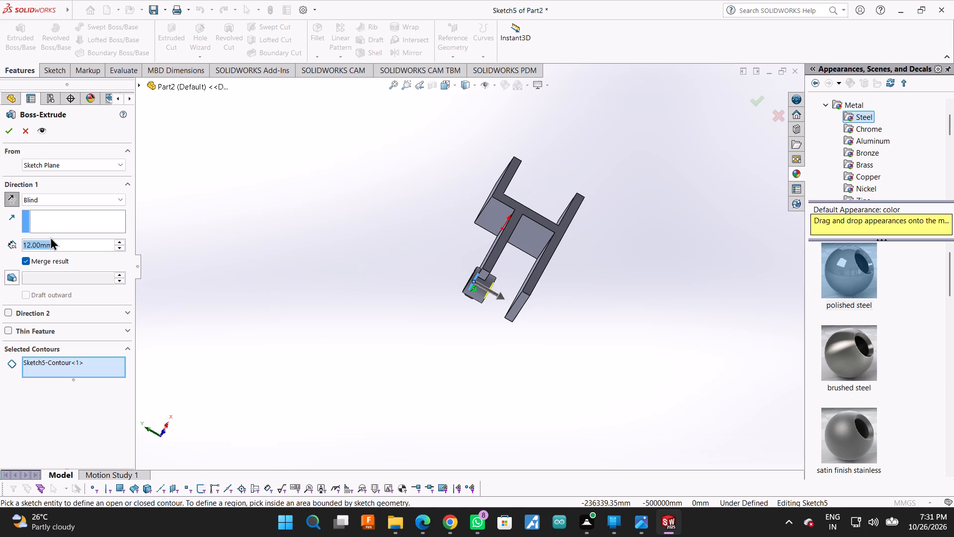
double_click(0, 134)
click(6, 134)
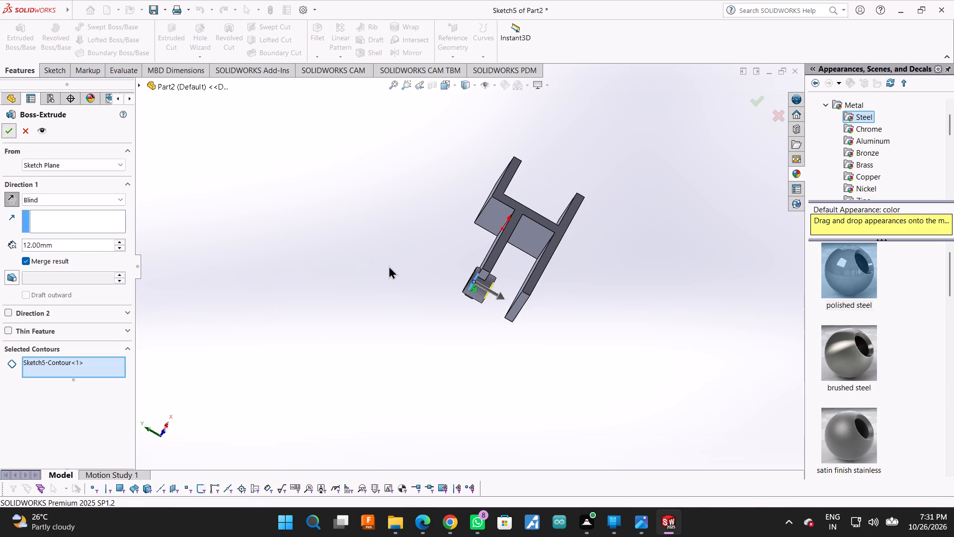
On the upper arm's face exposed inside the ring, sketch a circle of radius 6.25 mm centred on the ring and matching its bore.
middle_drag(593, 204, 616, 214)
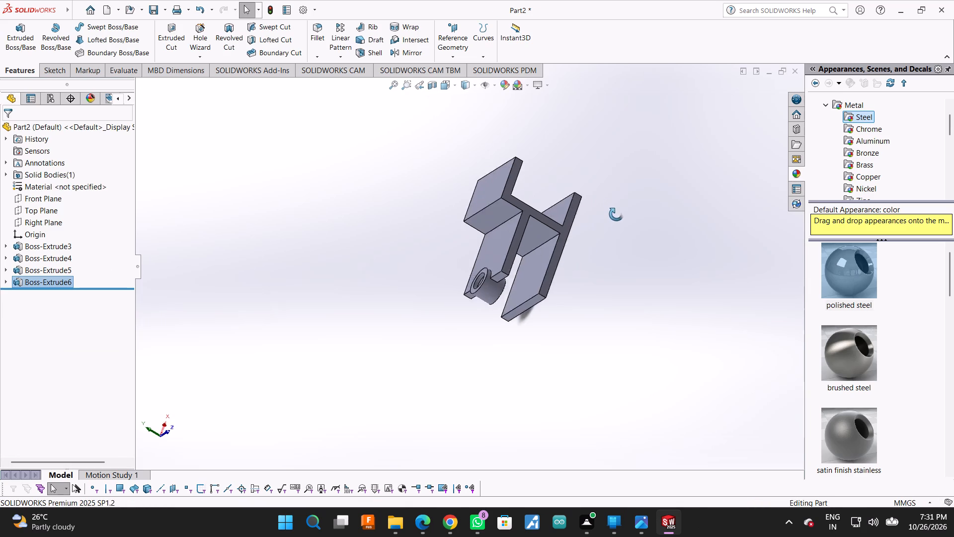
middle_drag(616, 214, 635, 259)
scroll(635, 259, down, 3)
click(411, 294)
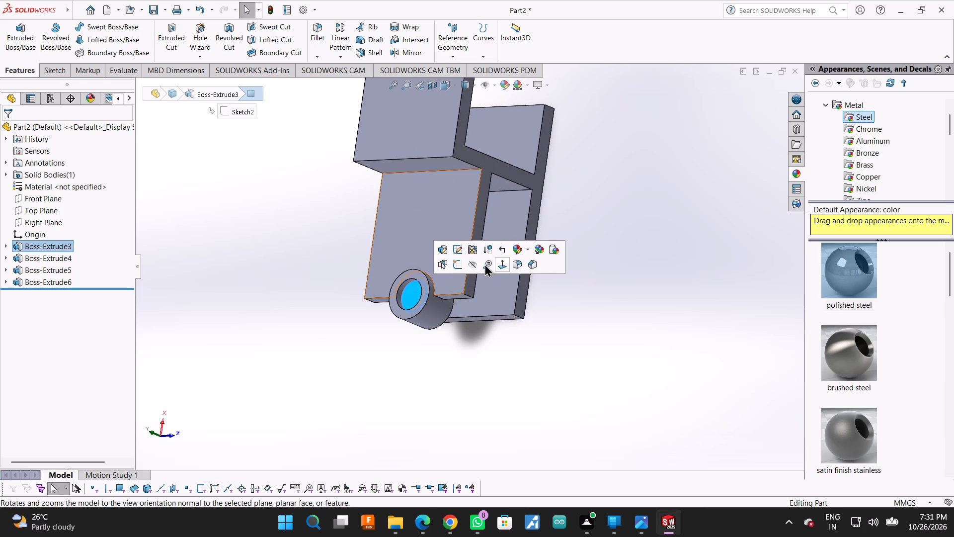
click(462, 259)
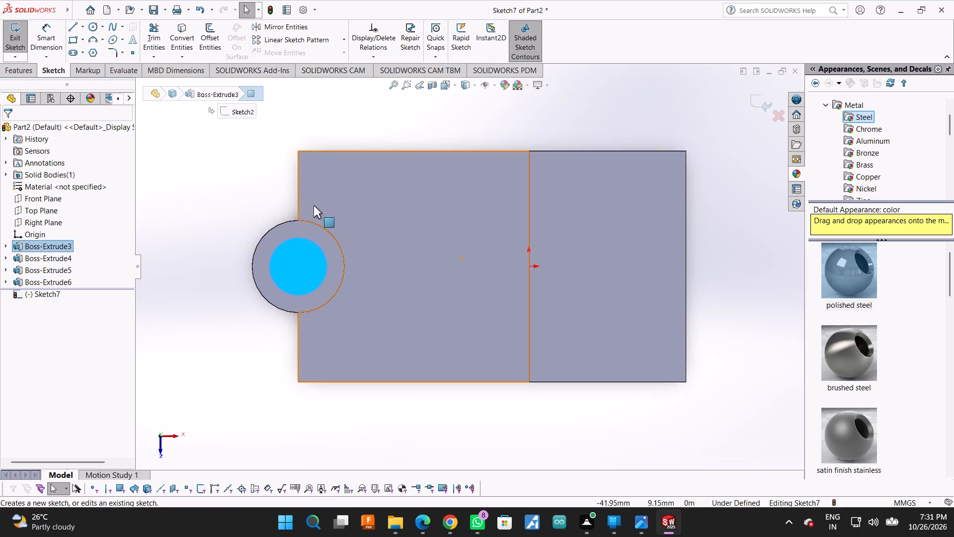
click(91, 25)
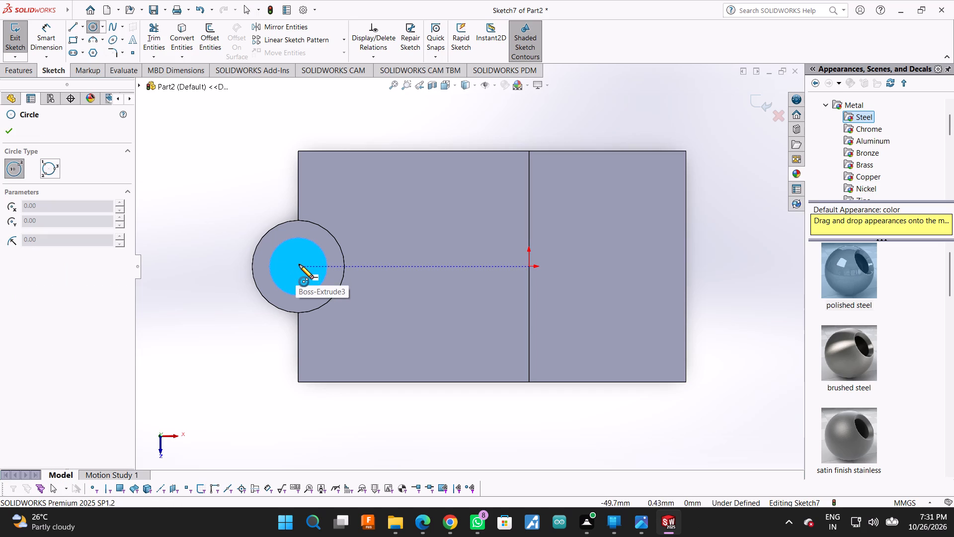
click(297, 265)
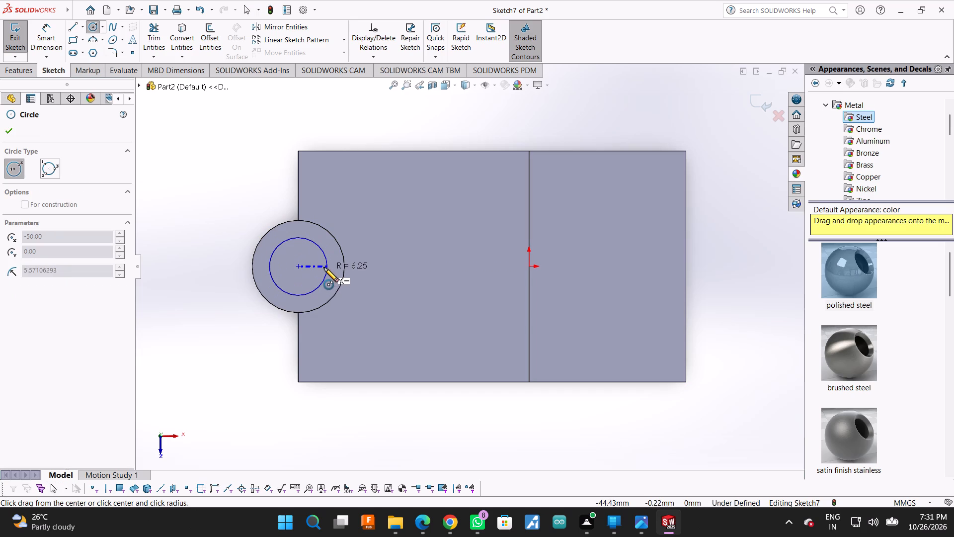
click(329, 268)
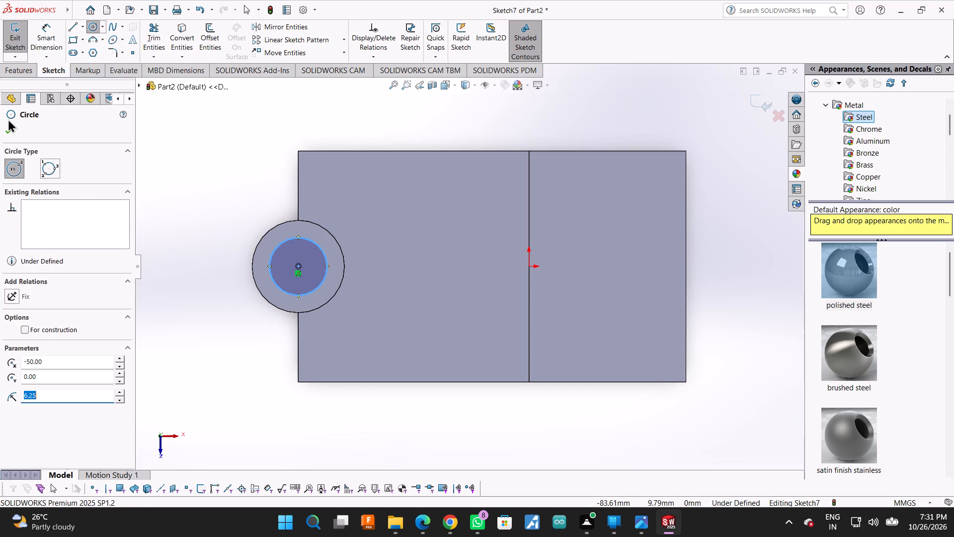
click(13, 129)
click(25, 69)
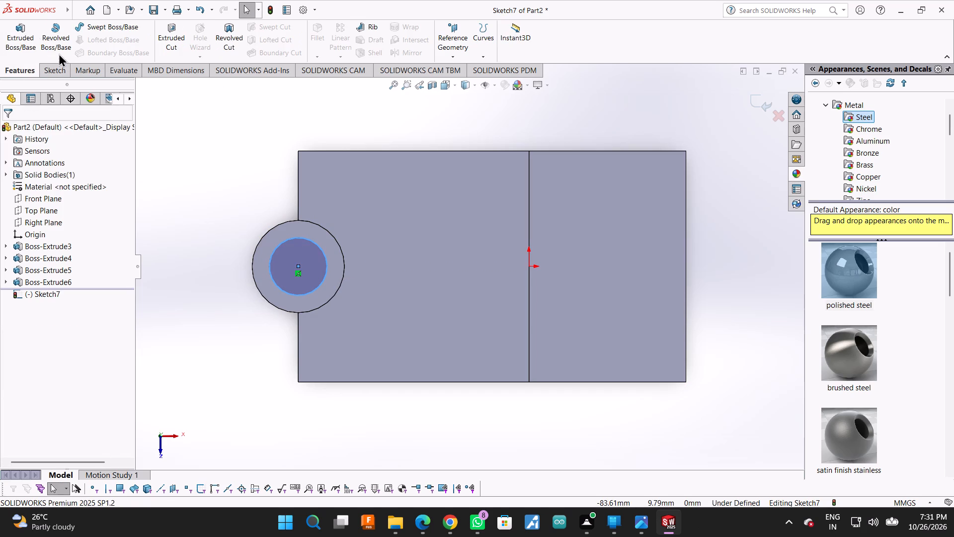
Extrude the 6.25 mm radius circle inside the boss ring as a Blind boss, 3 mm deep, with merged result.
click(25, 31)
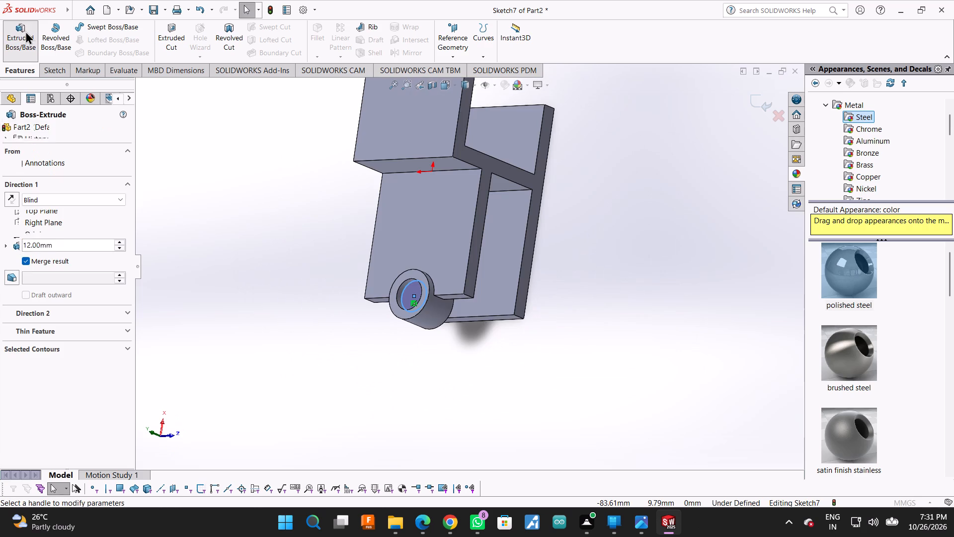
key(3)
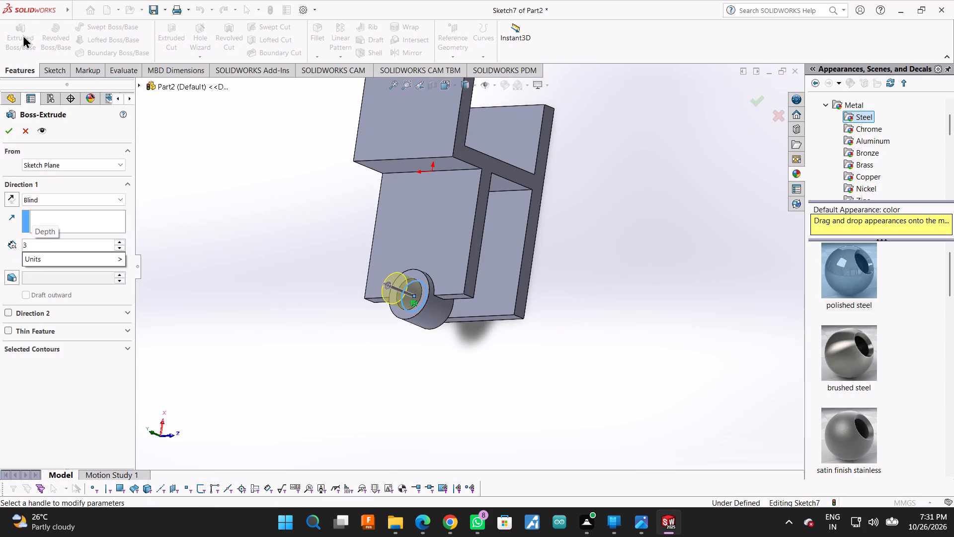
click(11, 130)
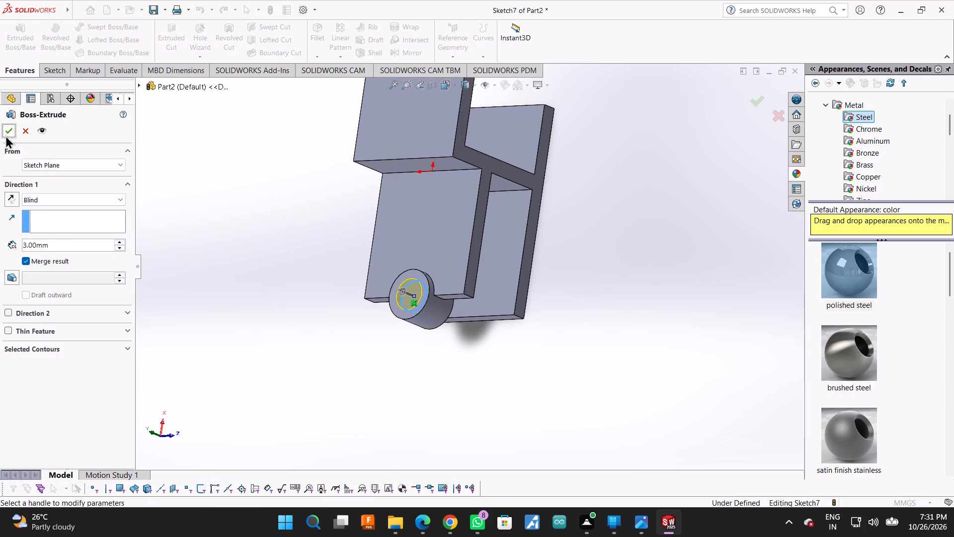
click(5, 134)
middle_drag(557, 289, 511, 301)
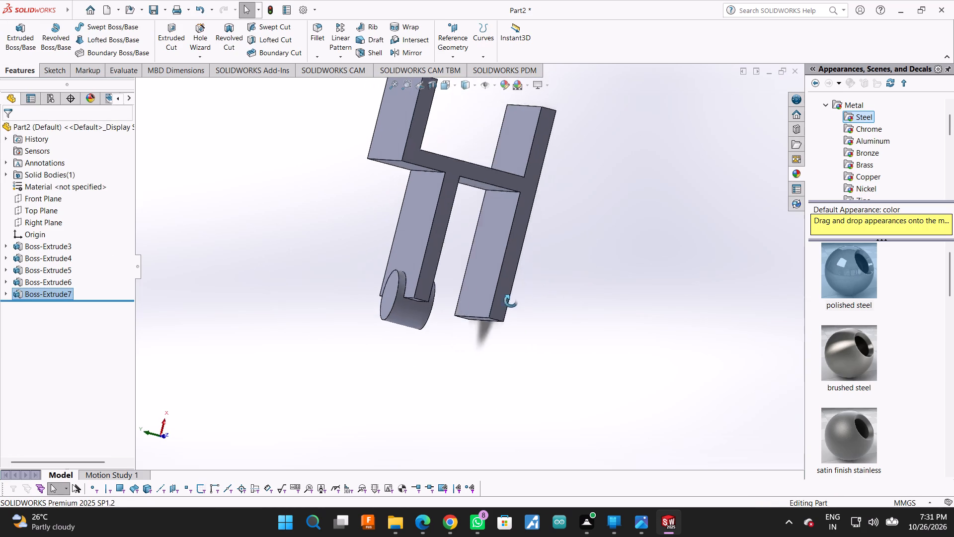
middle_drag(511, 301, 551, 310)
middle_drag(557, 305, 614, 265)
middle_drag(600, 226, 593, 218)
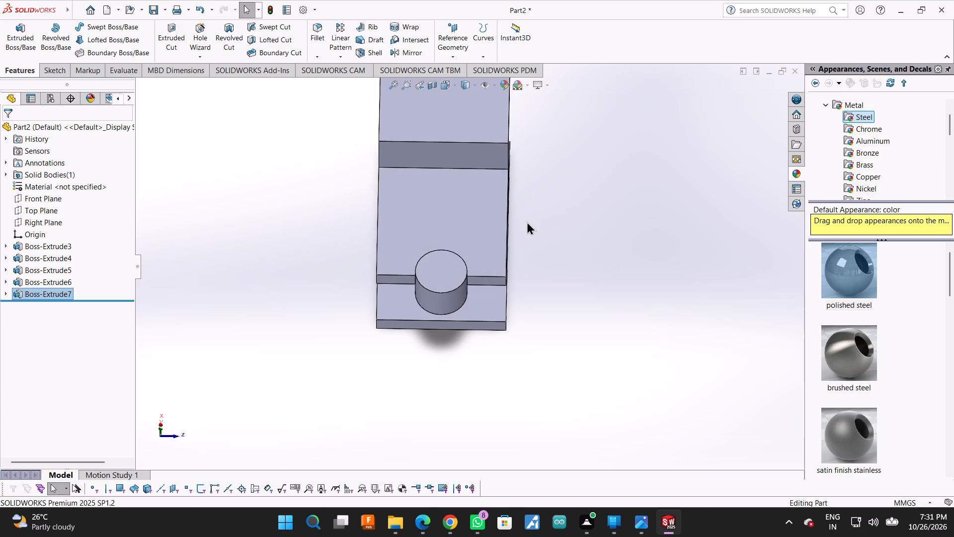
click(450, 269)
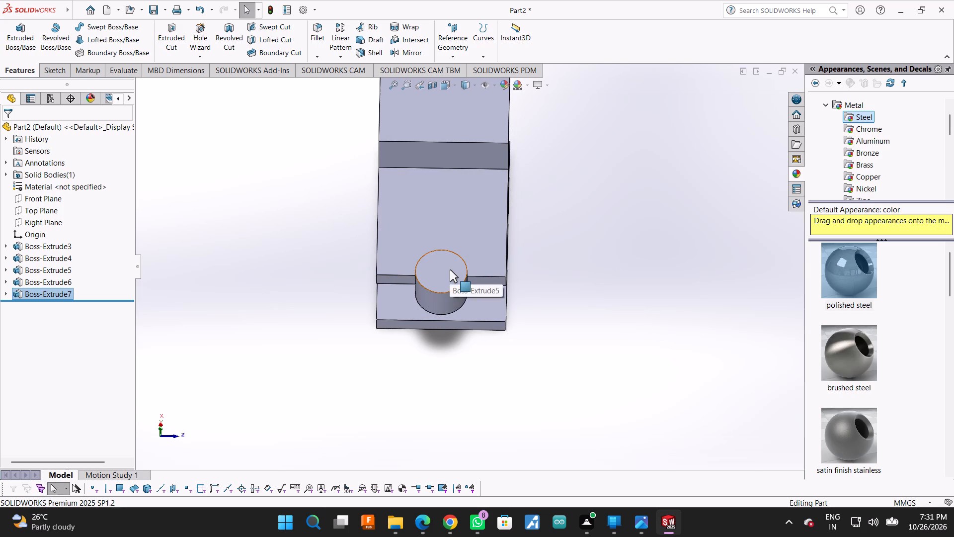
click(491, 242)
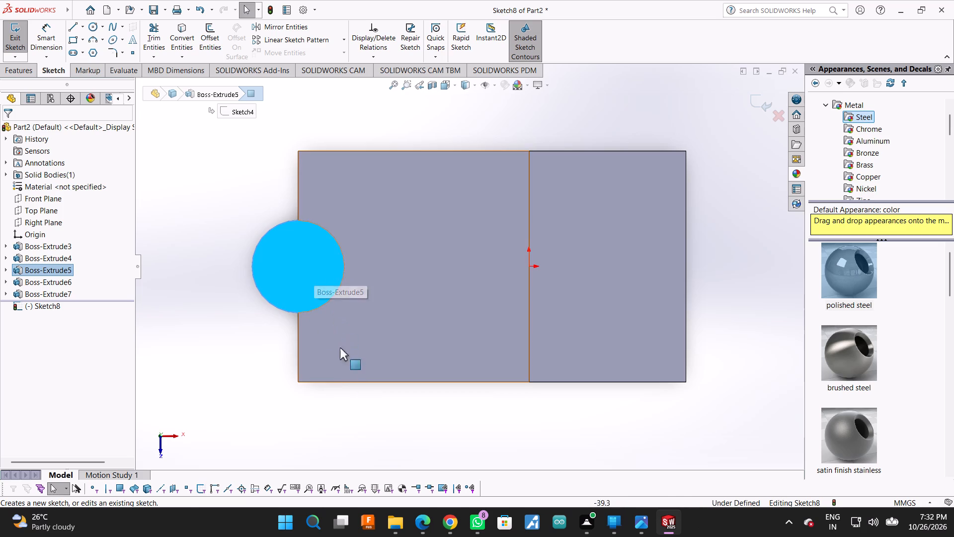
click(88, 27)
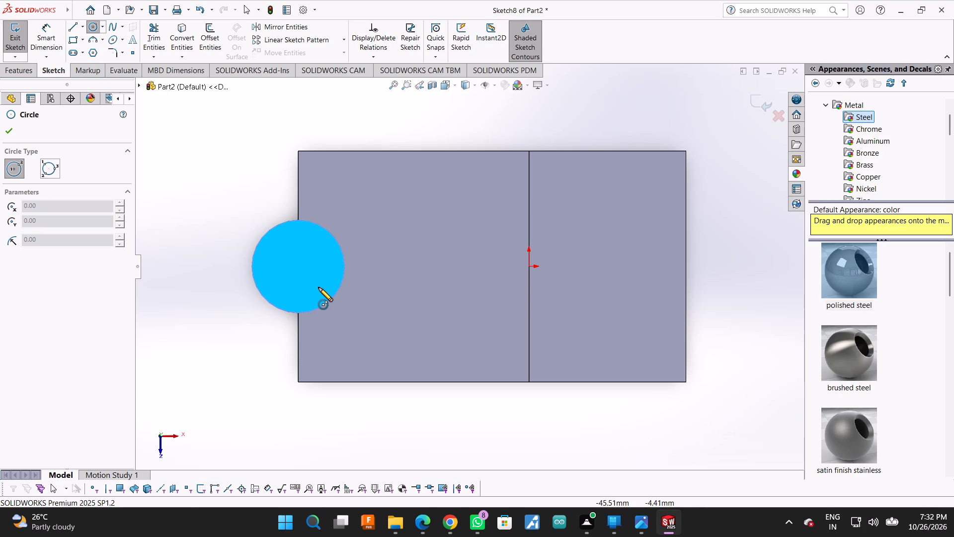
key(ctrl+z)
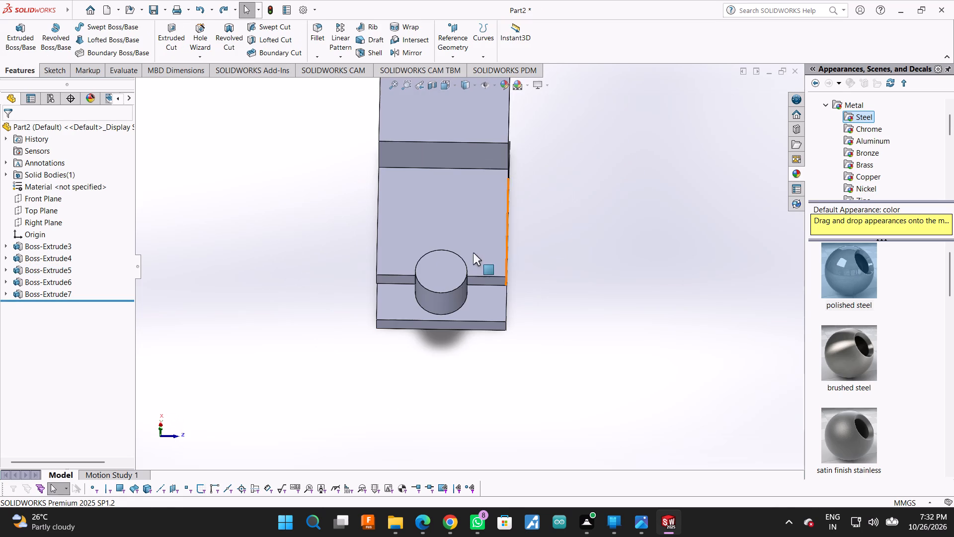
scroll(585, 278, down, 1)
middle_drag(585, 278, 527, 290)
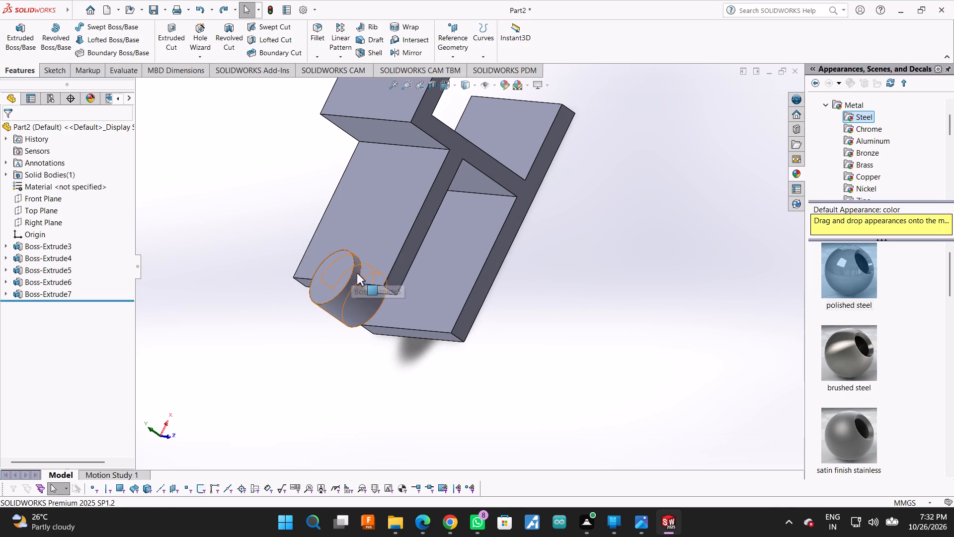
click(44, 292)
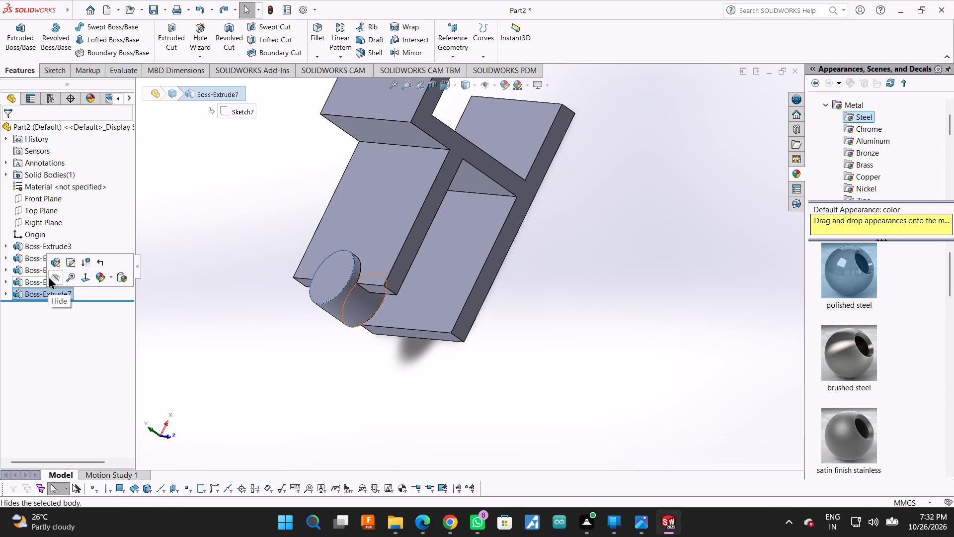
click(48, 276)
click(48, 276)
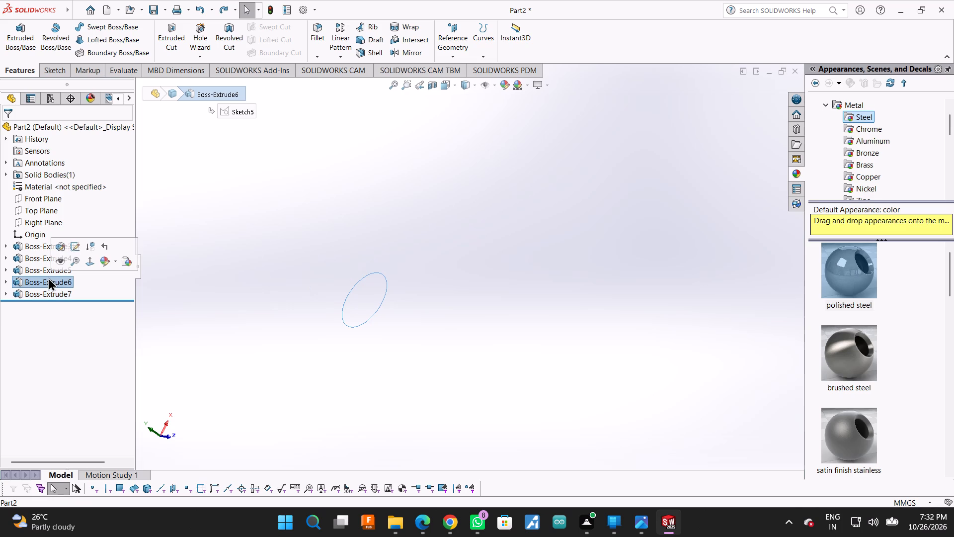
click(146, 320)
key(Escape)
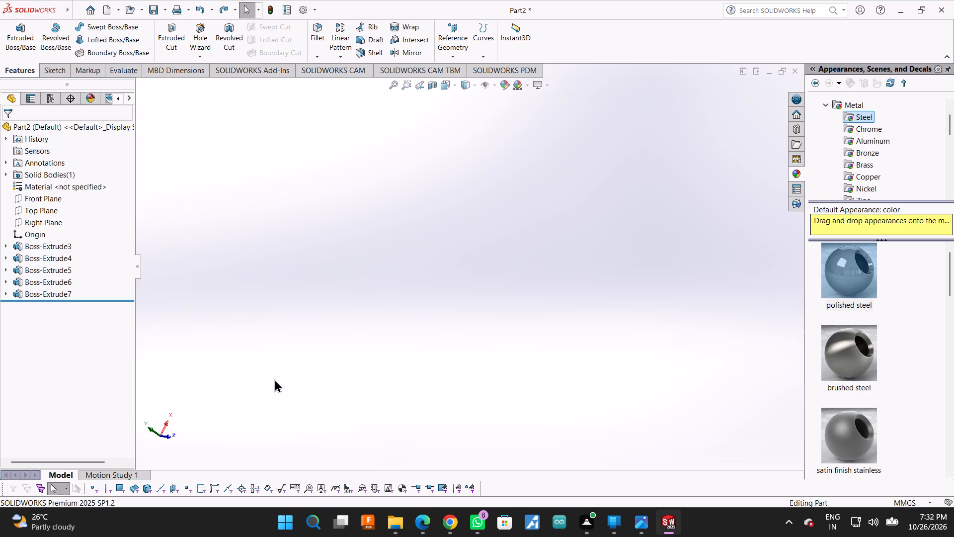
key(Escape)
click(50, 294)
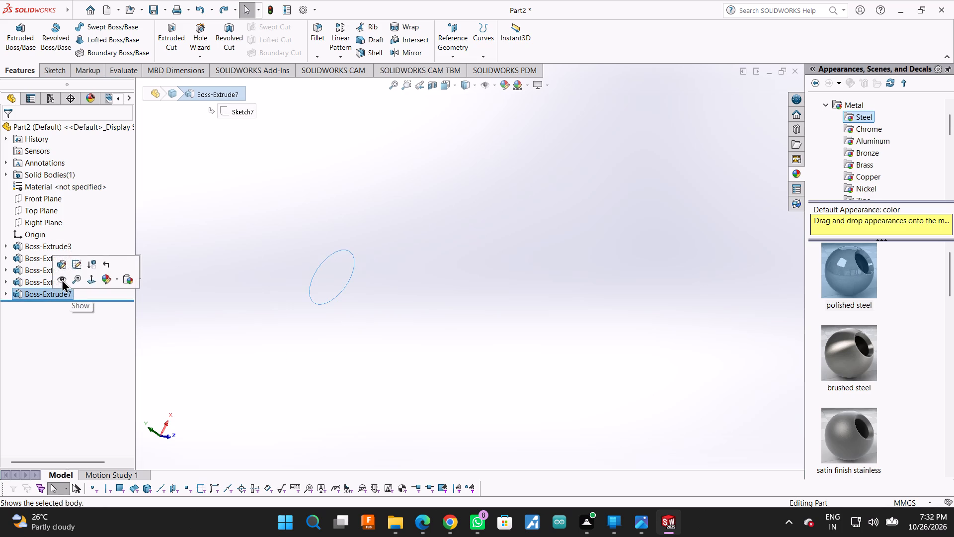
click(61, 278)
Edit Boss-Extrude4, the 20 mm outer diameter ring through the upper arm, and set its Blind depth to 10 mm.
click(56, 282)
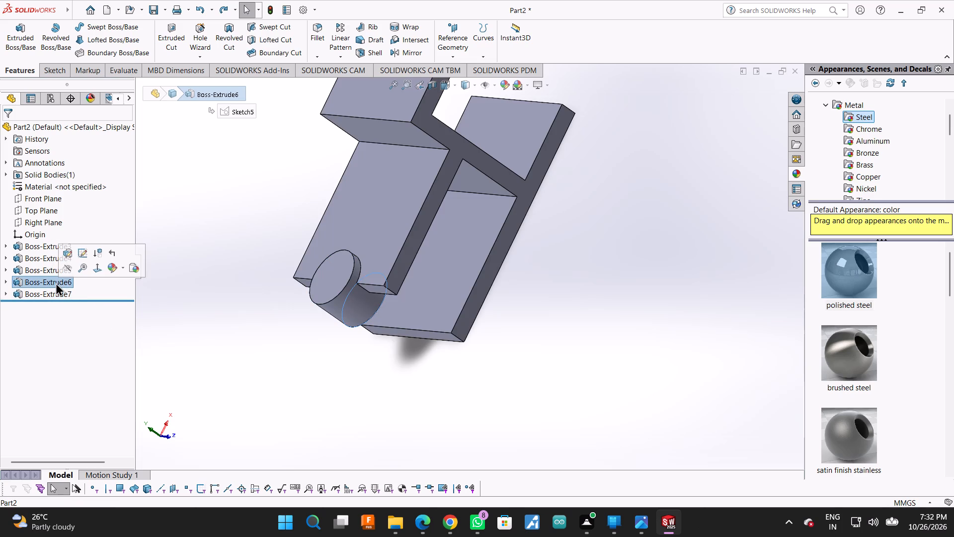
click(41, 280)
click(34, 268)
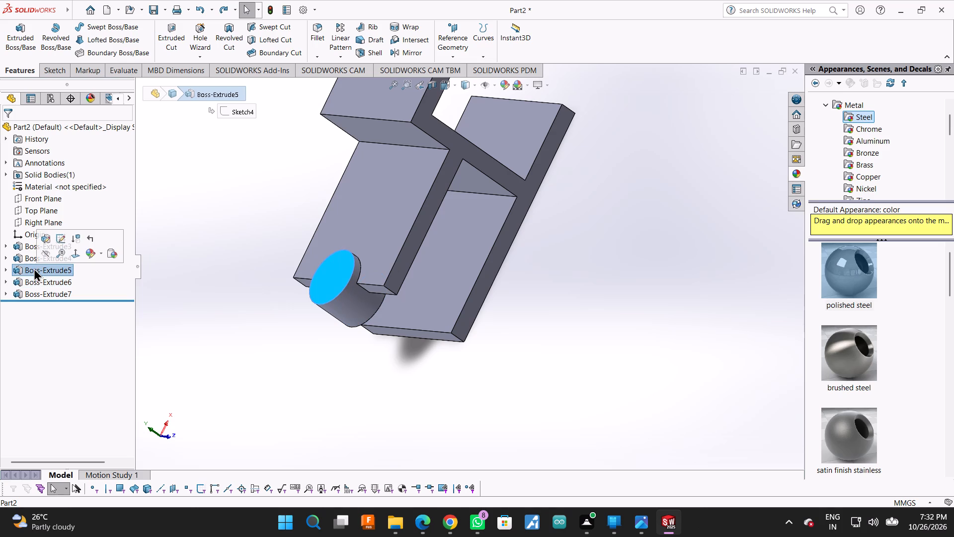
click(26, 264)
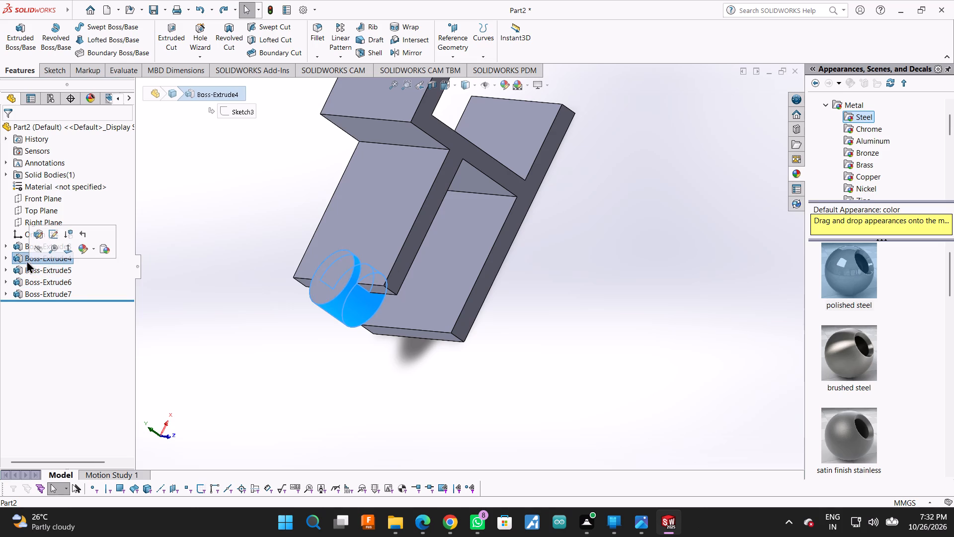
click(21, 251)
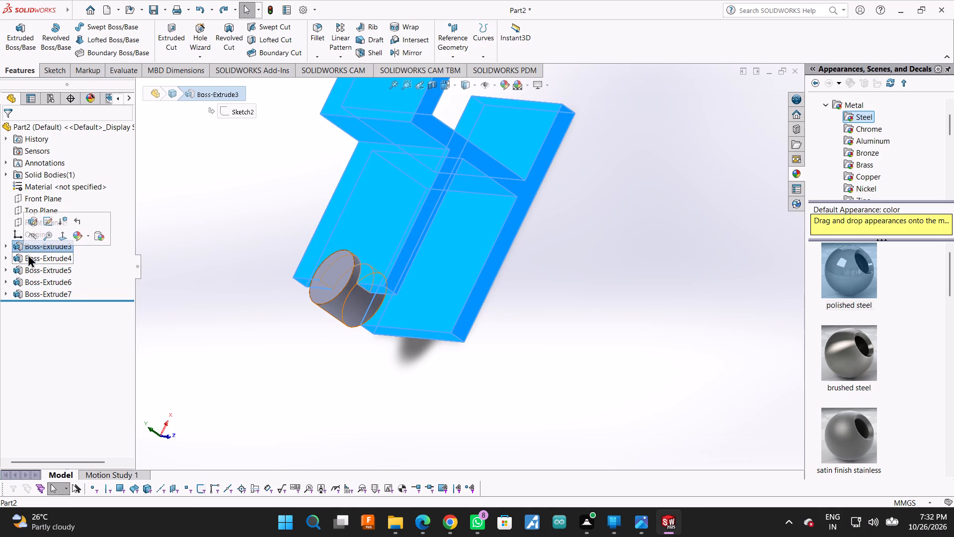
click(28, 263)
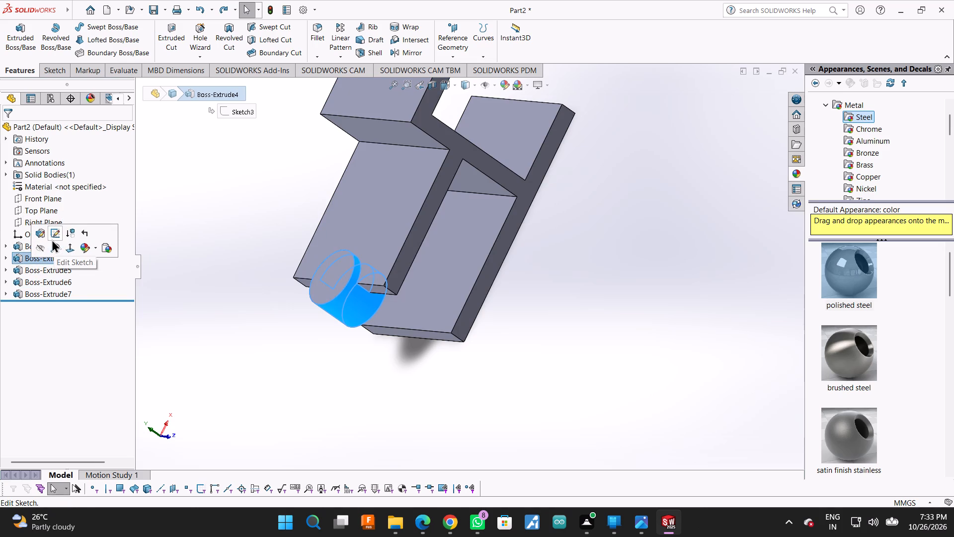
click(45, 235)
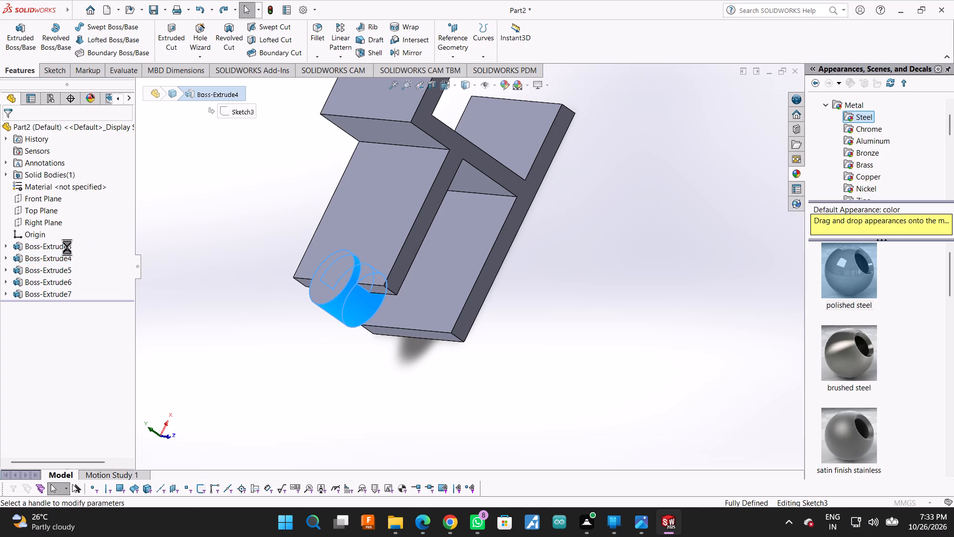
scroll(370, 266, down, 2)
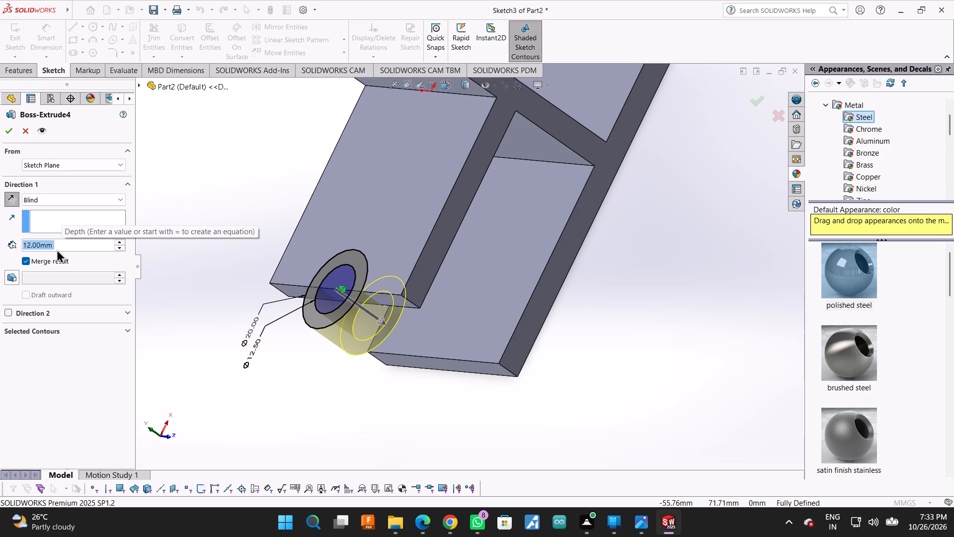
text(10)
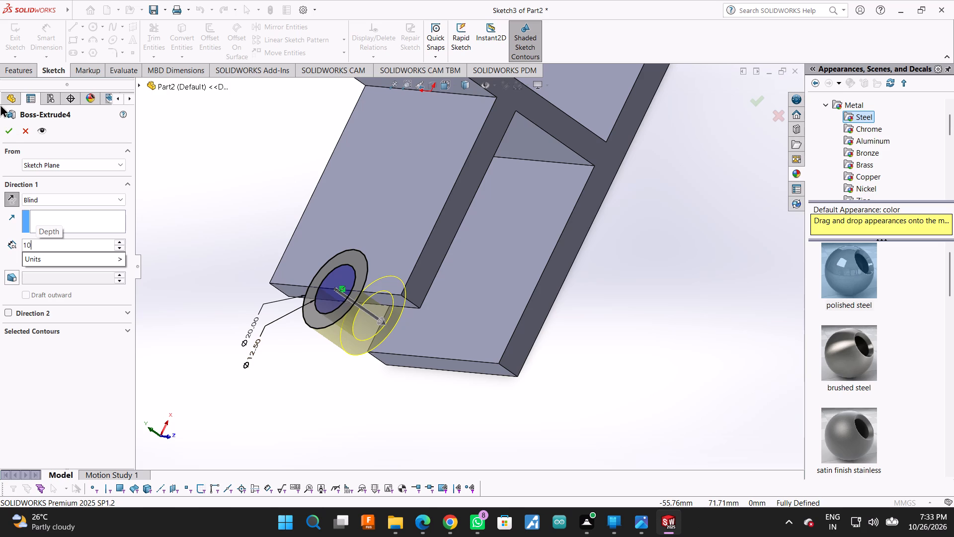
click(6, 133)
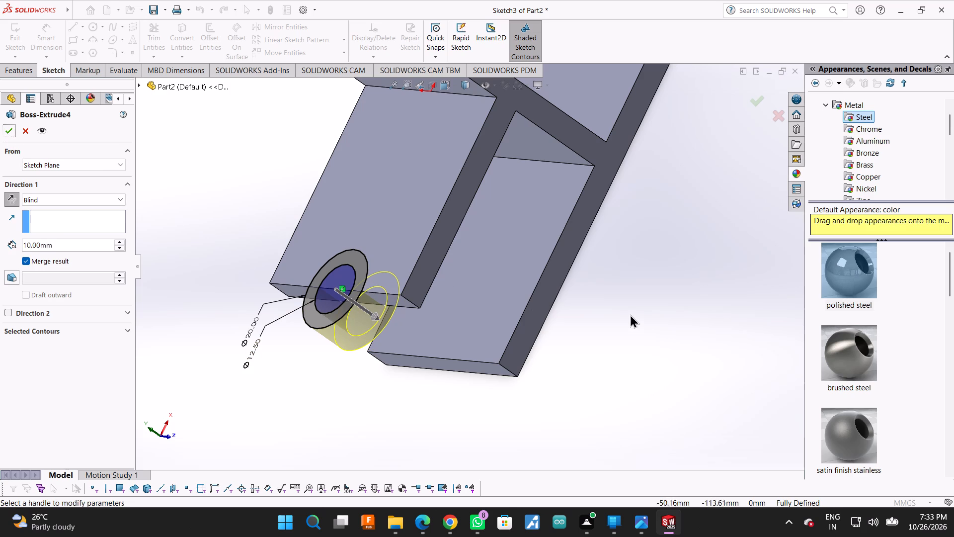
middle_drag(622, 310, 599, 315)
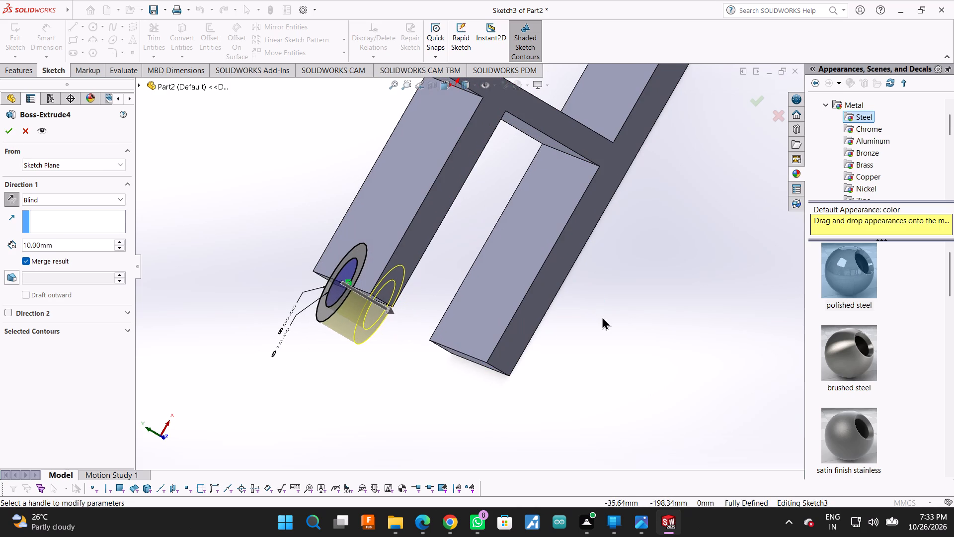
click(7, 136)
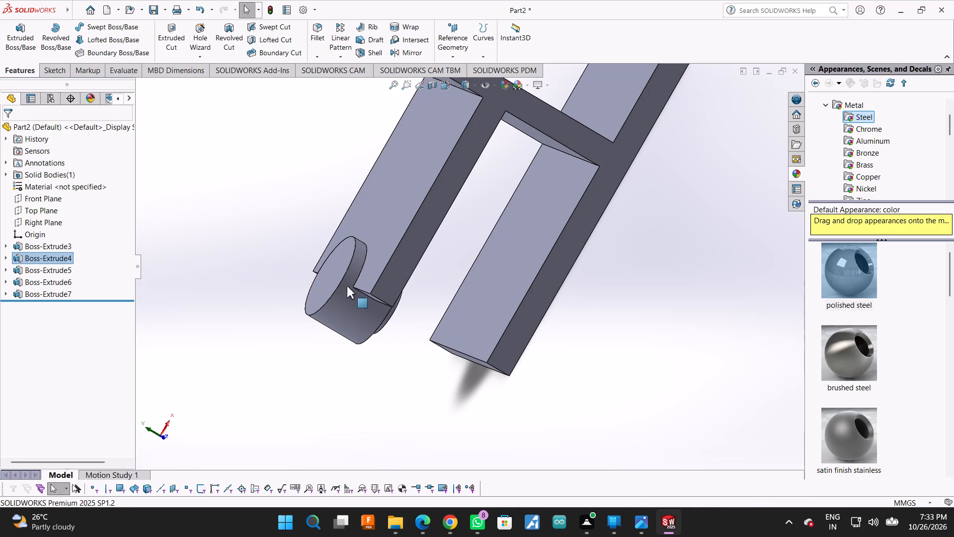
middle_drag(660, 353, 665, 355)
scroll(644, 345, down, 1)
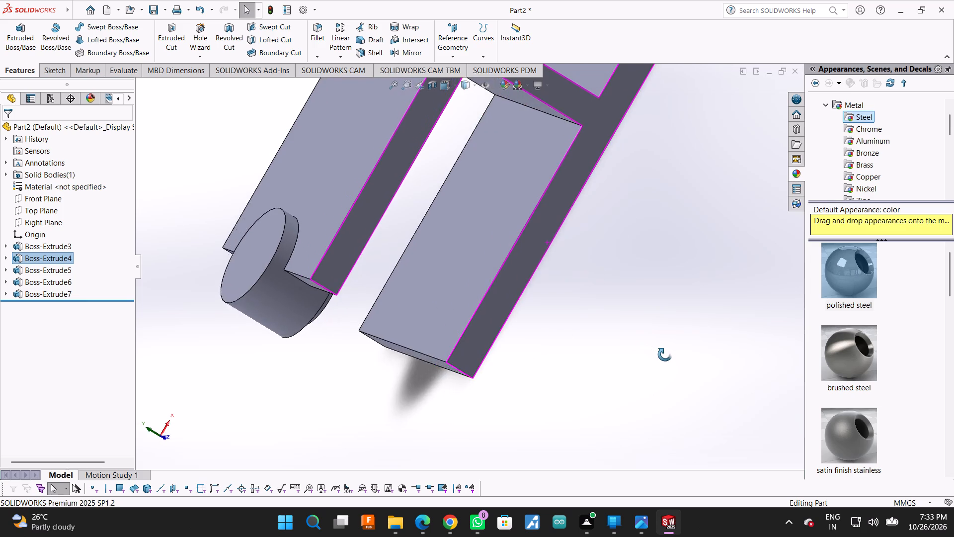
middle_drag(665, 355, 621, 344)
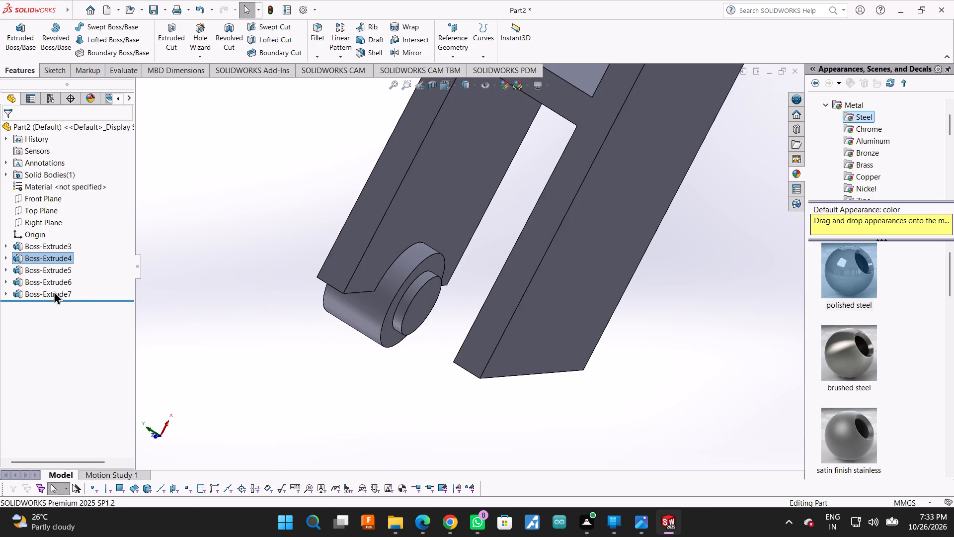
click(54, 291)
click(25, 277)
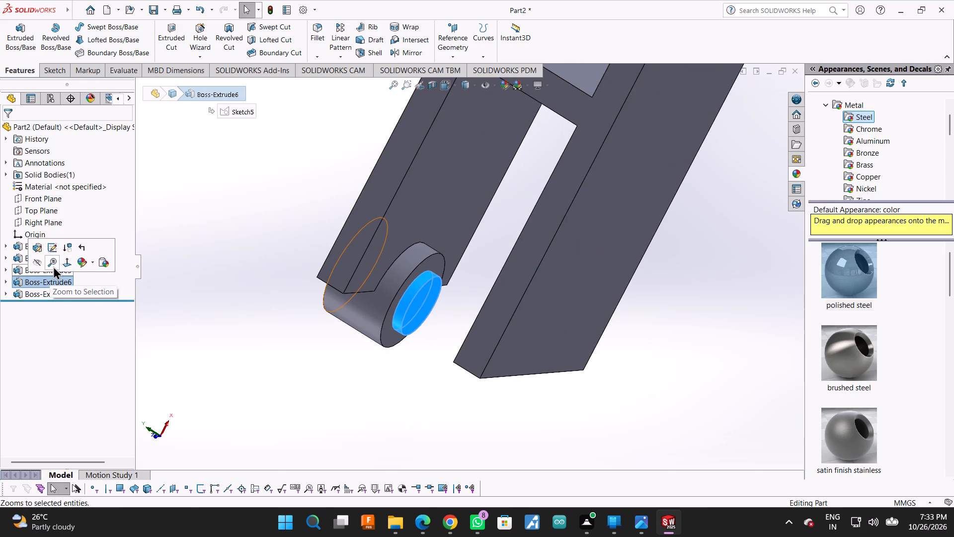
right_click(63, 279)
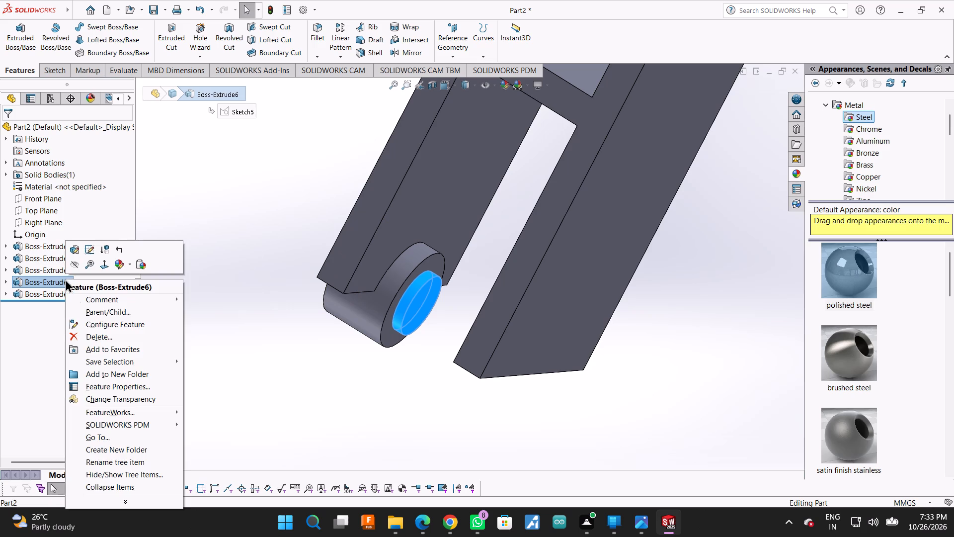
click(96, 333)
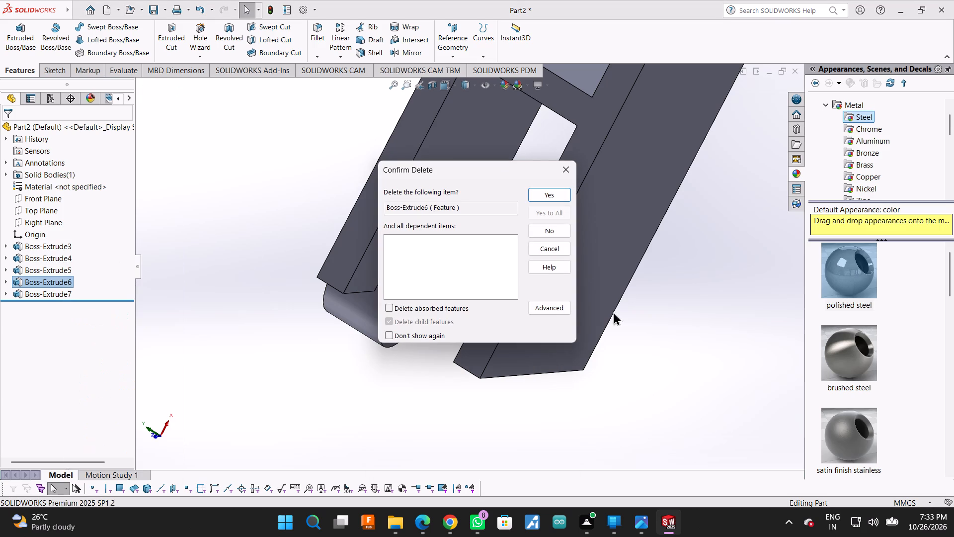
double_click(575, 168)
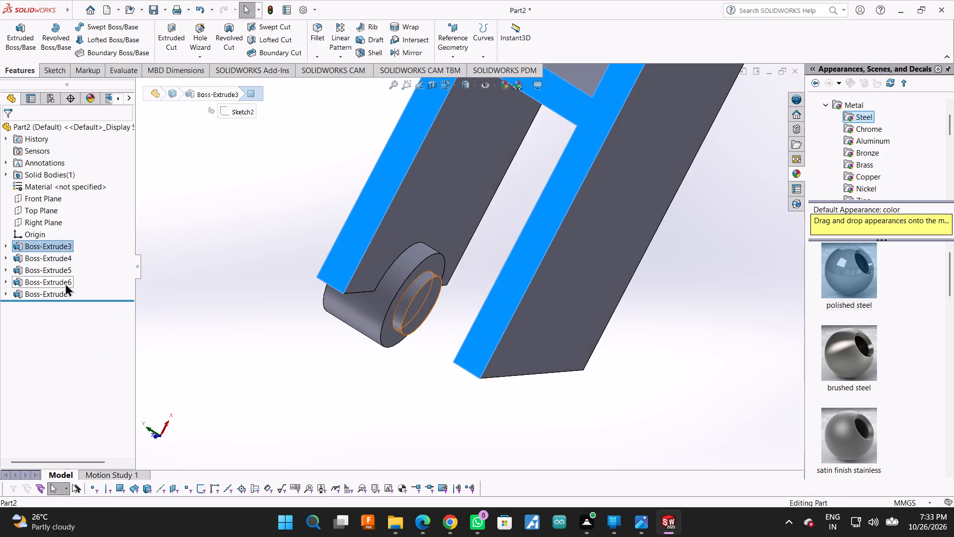
Edit Boss-Extrude6, the plug protruding from the ring's underside, and set its Blind depth to 10 mm.
click(65, 283)
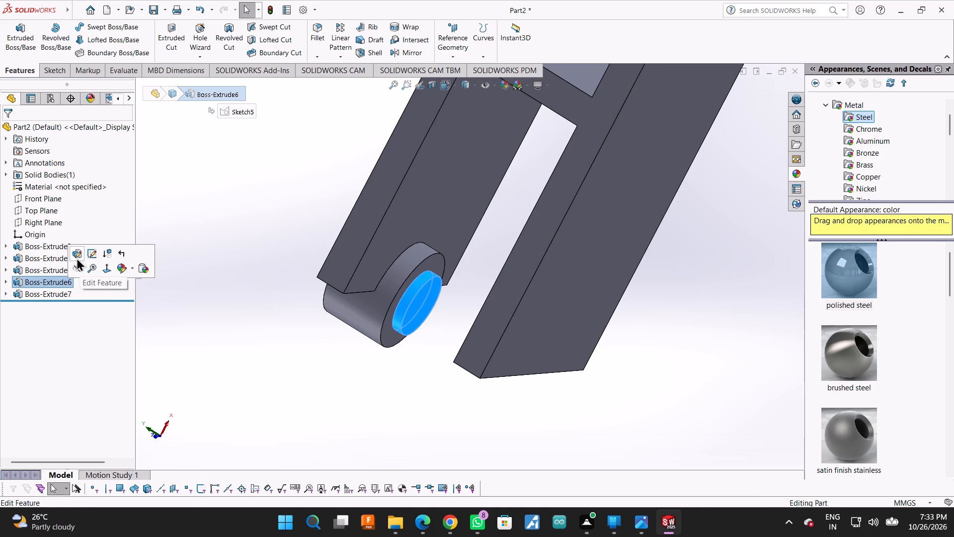
click(77, 258)
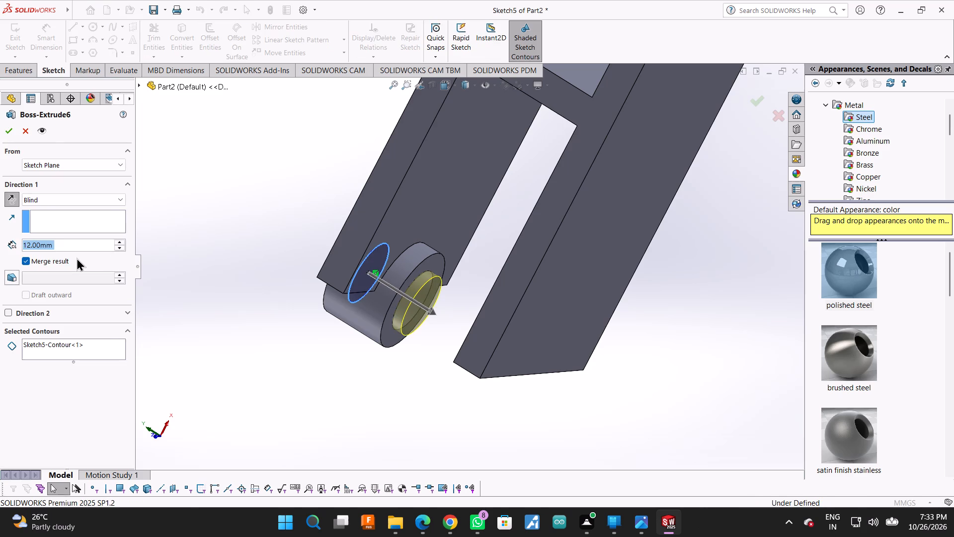
text(10)
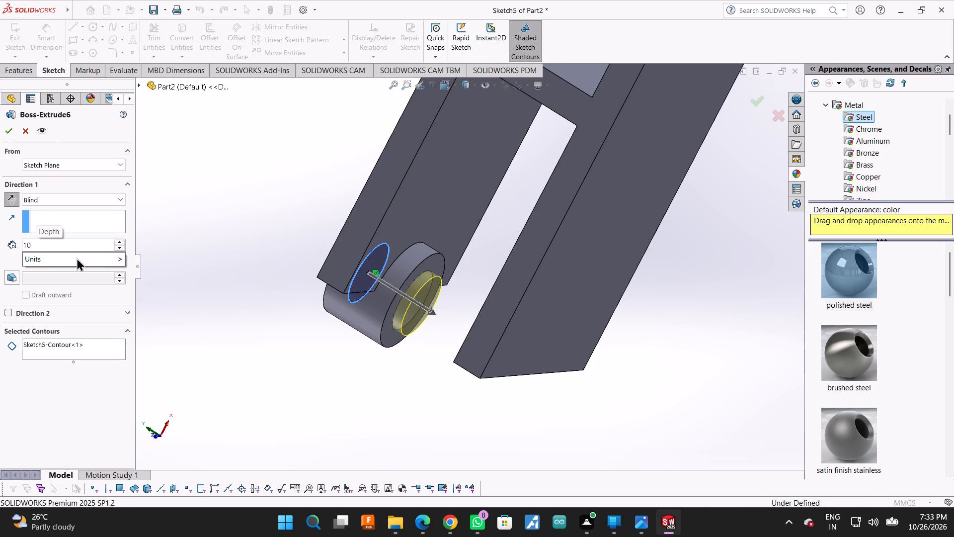
key(Return)
click(4, 129)
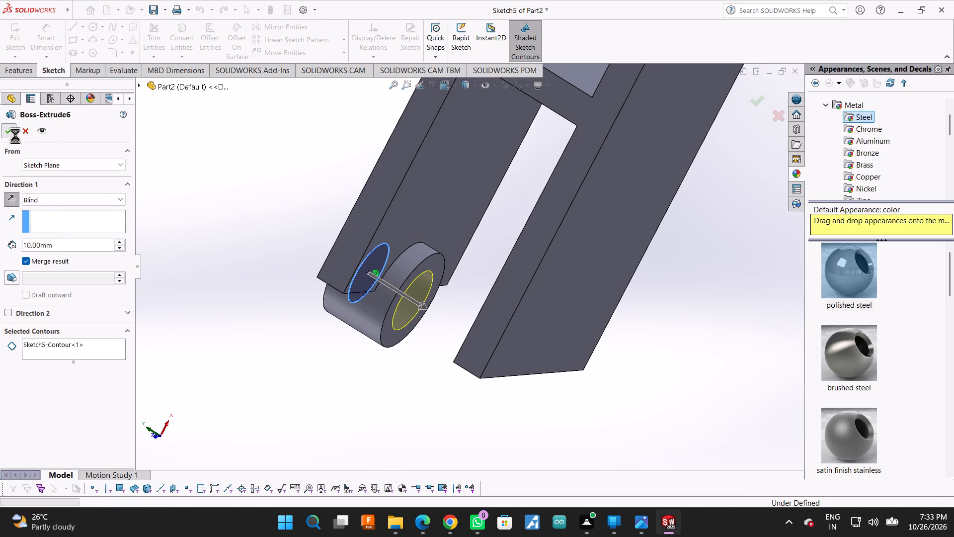
Set the depth of Boss-Extrude5, the disc capping the round boss's outer end, to 5 mm.
middle_click(372, 229)
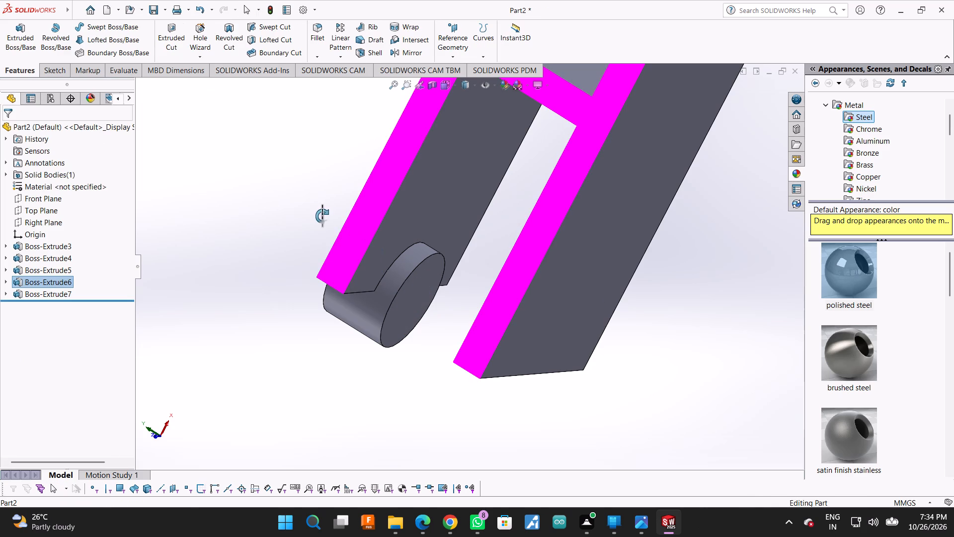
click(640, 364)
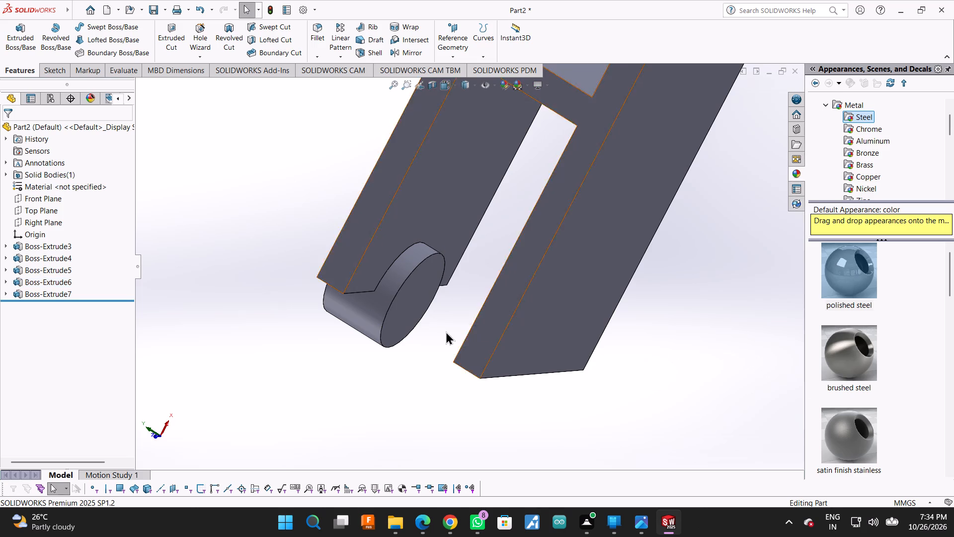
middle_drag(341, 226, 393, 289)
scroll(544, 394, up, 2)
scroll(440, 252, down, 1)
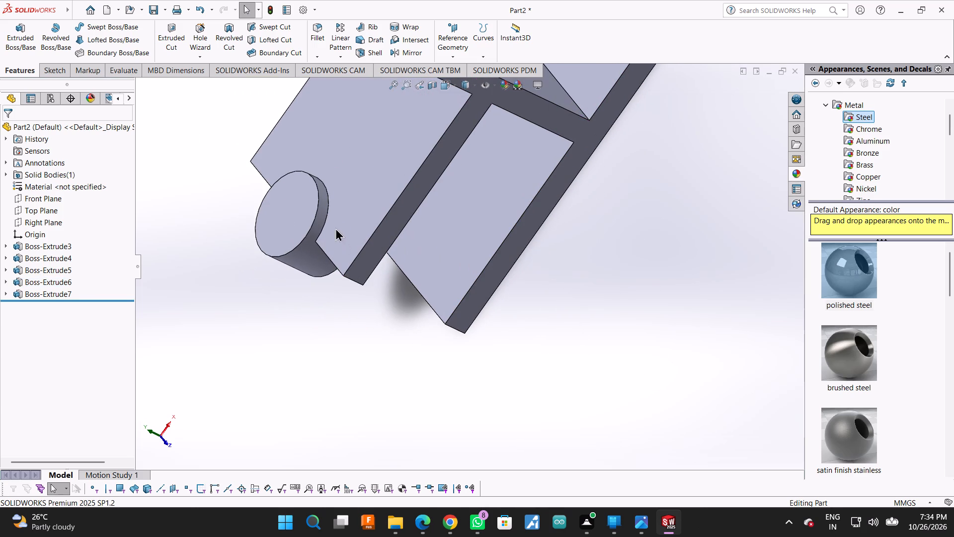
click(321, 198)
click(196, 193)
double_click(294, 220)
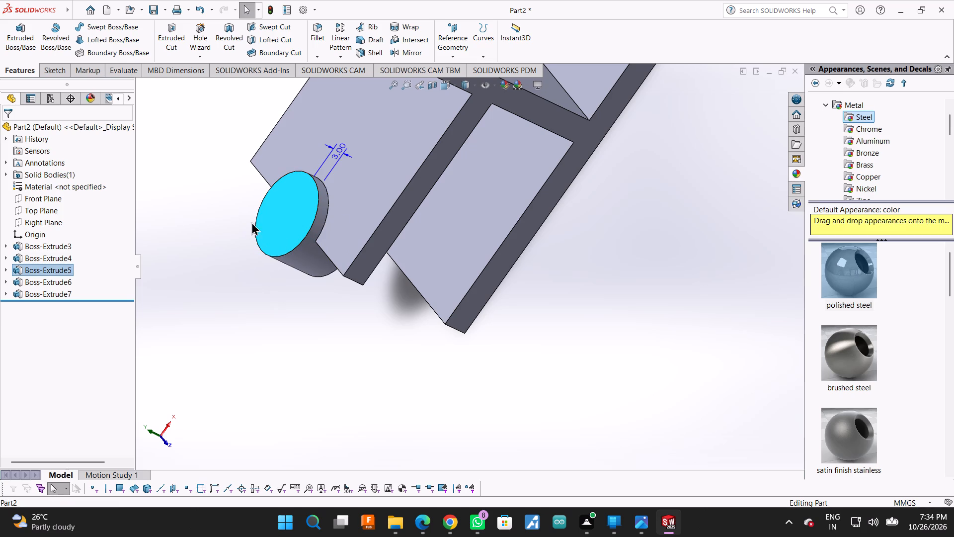
double_click(338, 155)
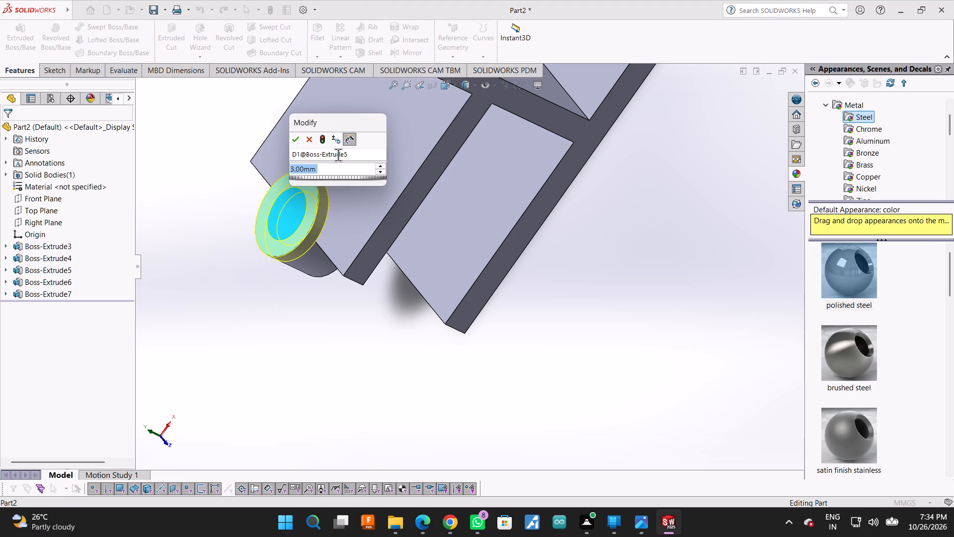
key(5)
key(Return)
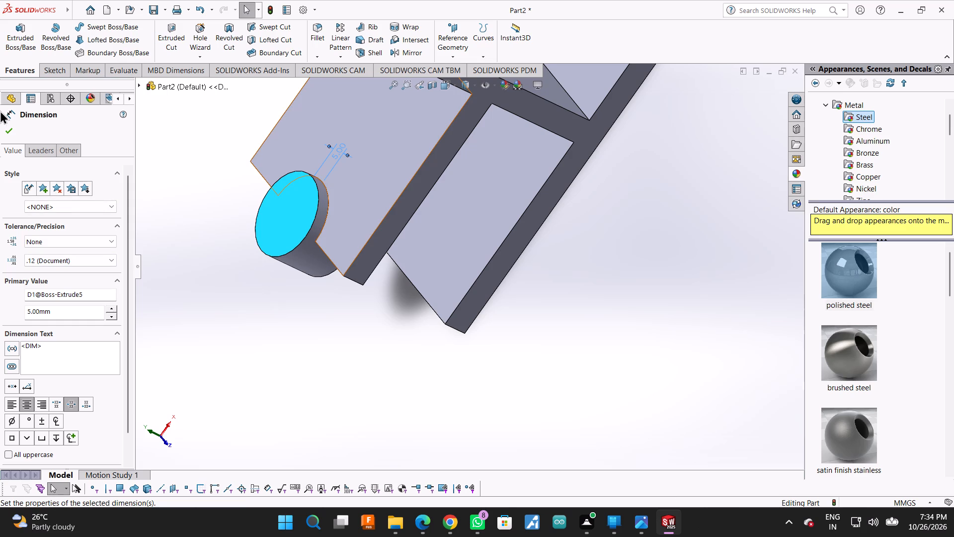
click(10, 125)
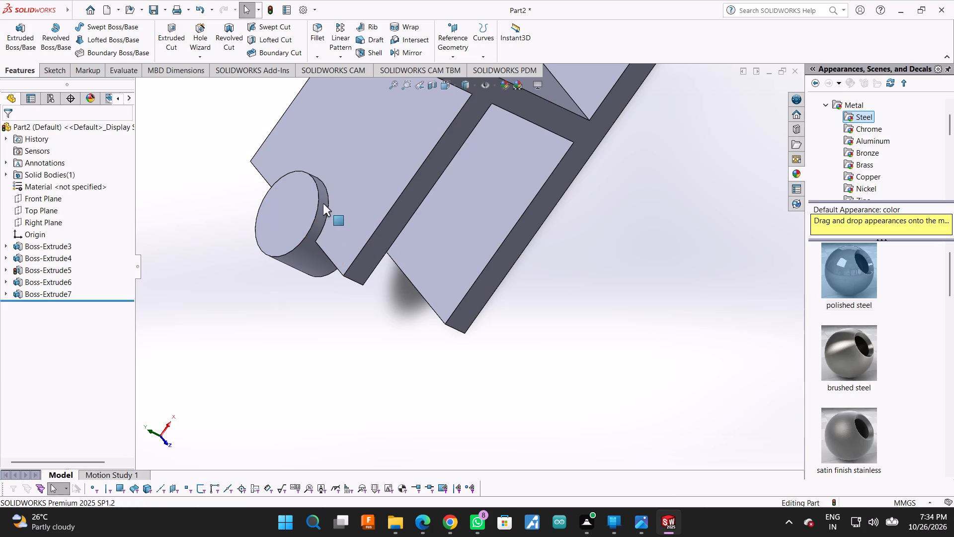
Display the driving dimensions of Boss-Extrude4, the 20 mm diameter ring on the upper arm.
click(321, 191)
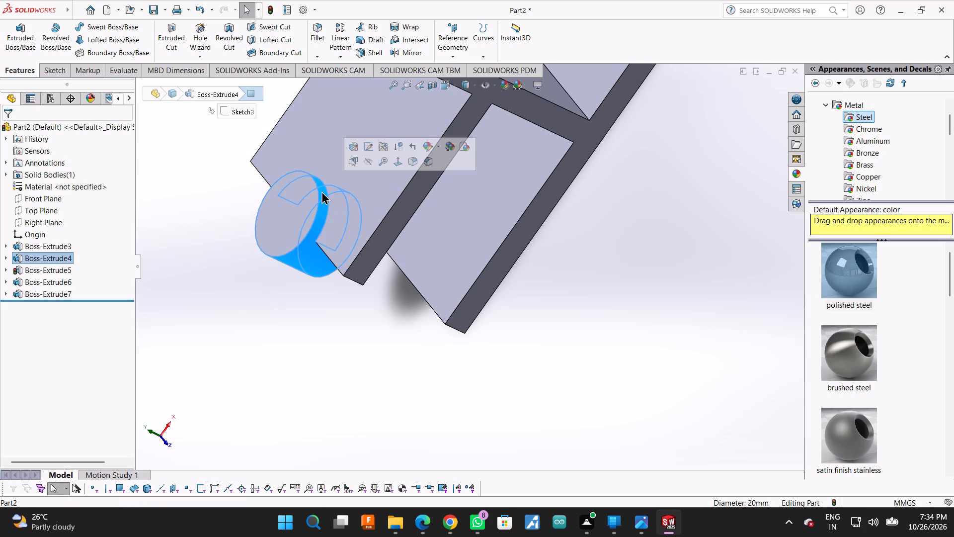
click(321, 191)
click(243, 332)
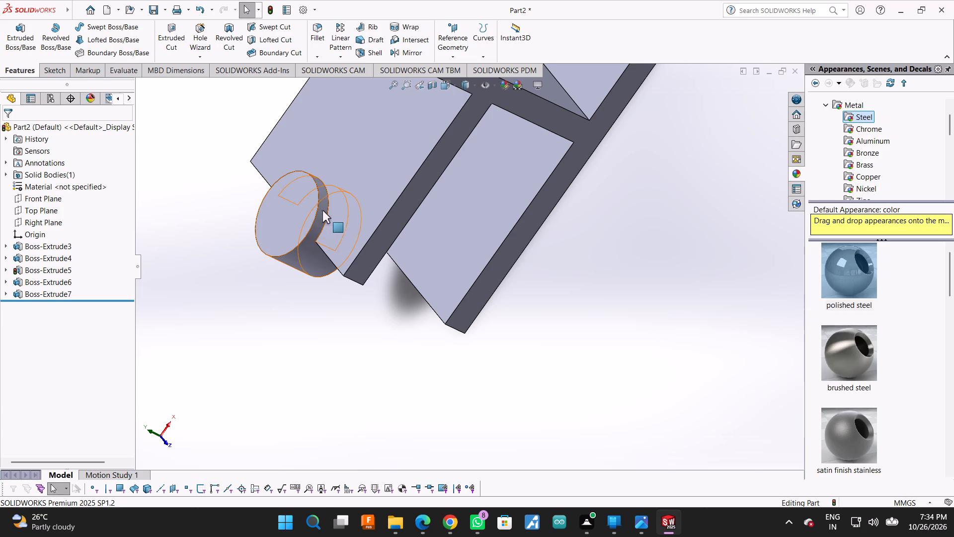
click(319, 184)
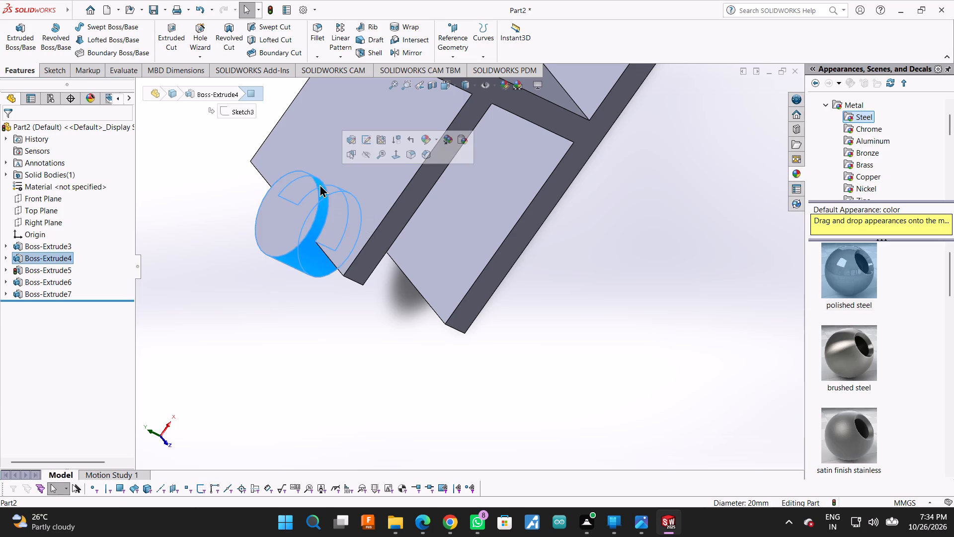
click(319, 184)
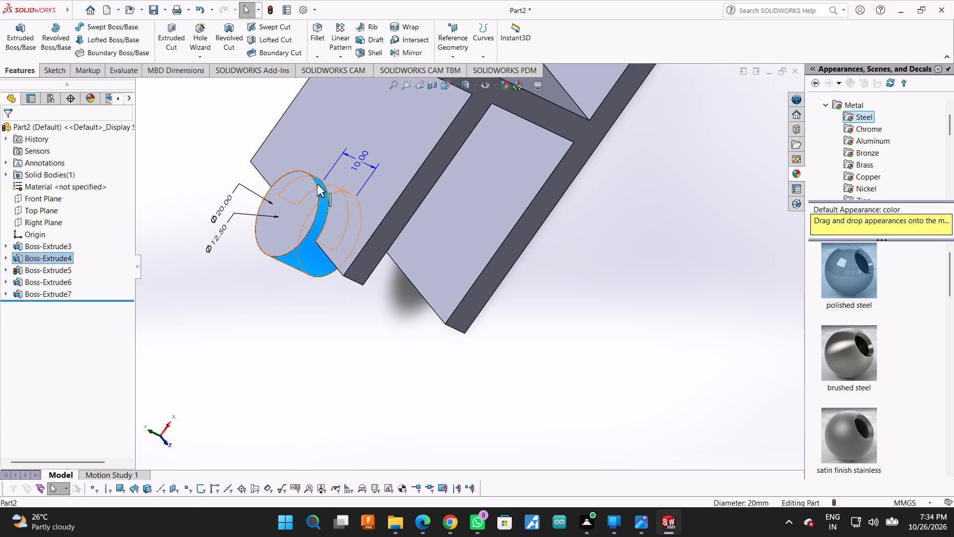
click(316, 184)
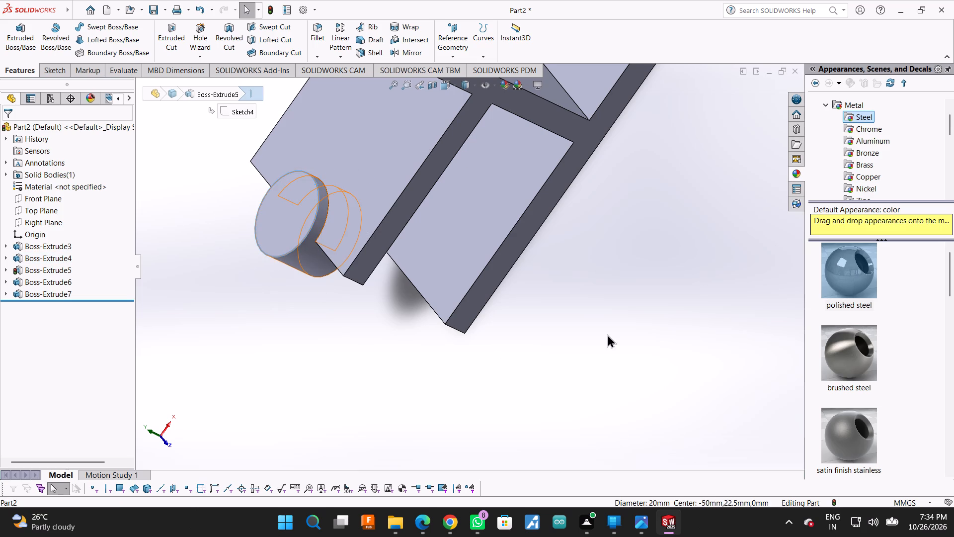
Examine the whole part and the round boss on the upper arm from several sides.
scroll(435, 317, down, 1)
scroll(432, 328, up, 3)
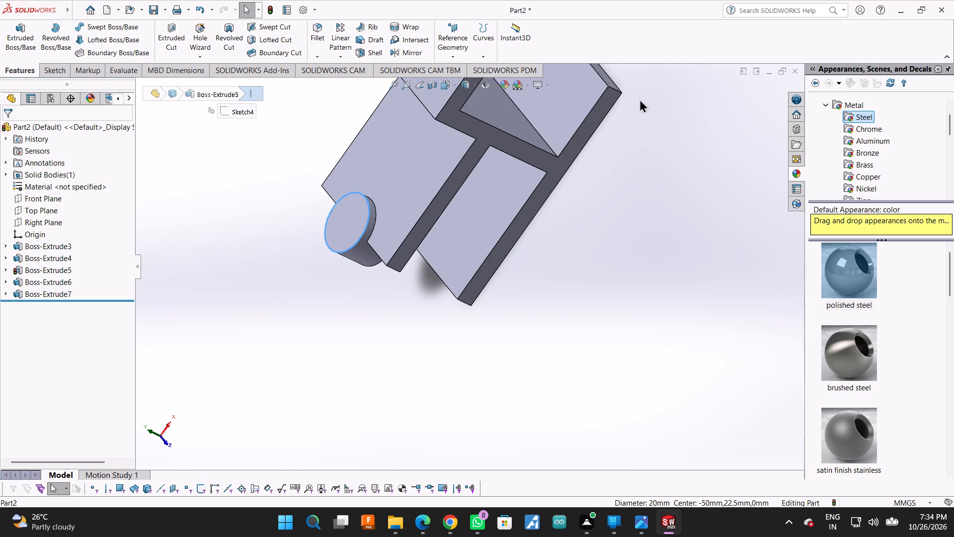
middle_click(639, 99)
middle_click(610, 170)
scroll(553, 227, up, 3)
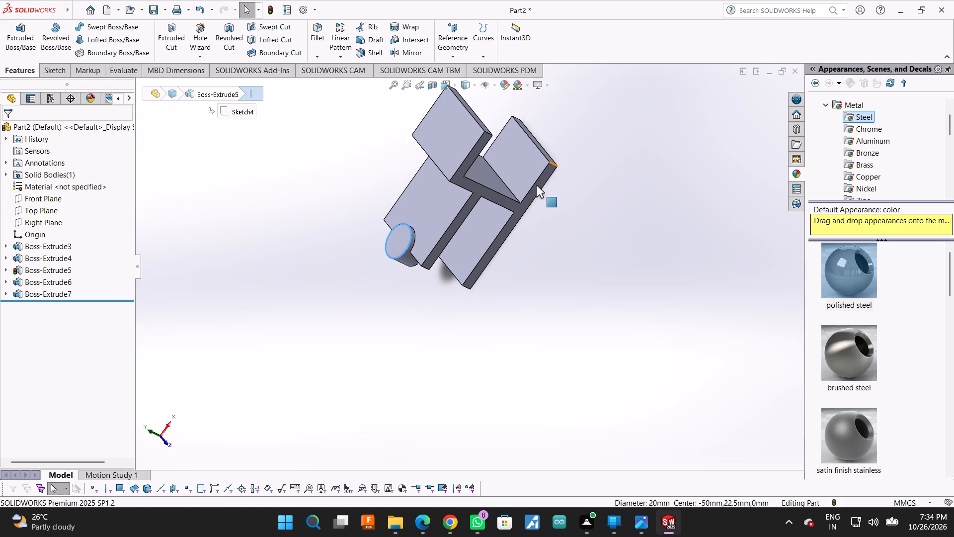
scroll(536, 185, up, 1)
scroll(612, 180, up, 1)
right_click(612, 180)
double_click(555, 236)
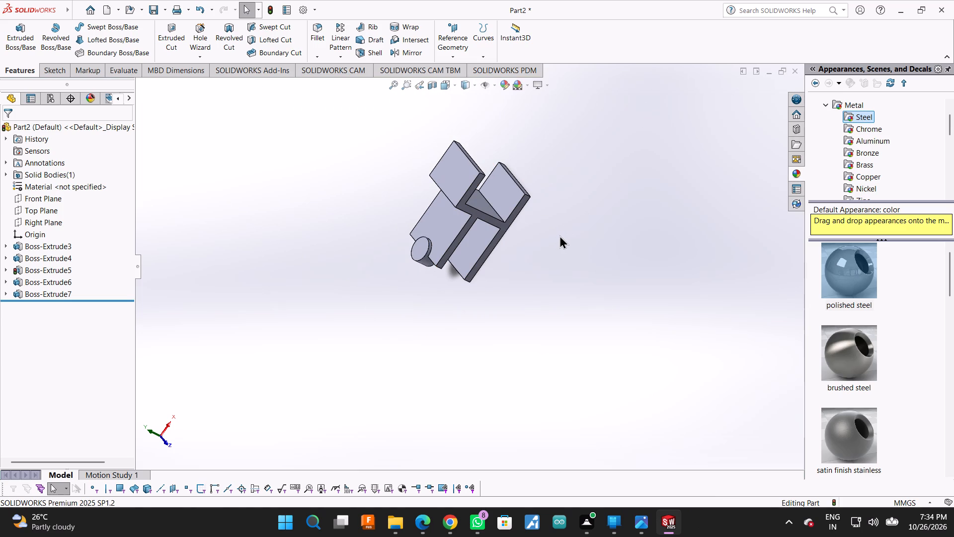
key(Escape)
middle_drag(559, 235, 500, 304)
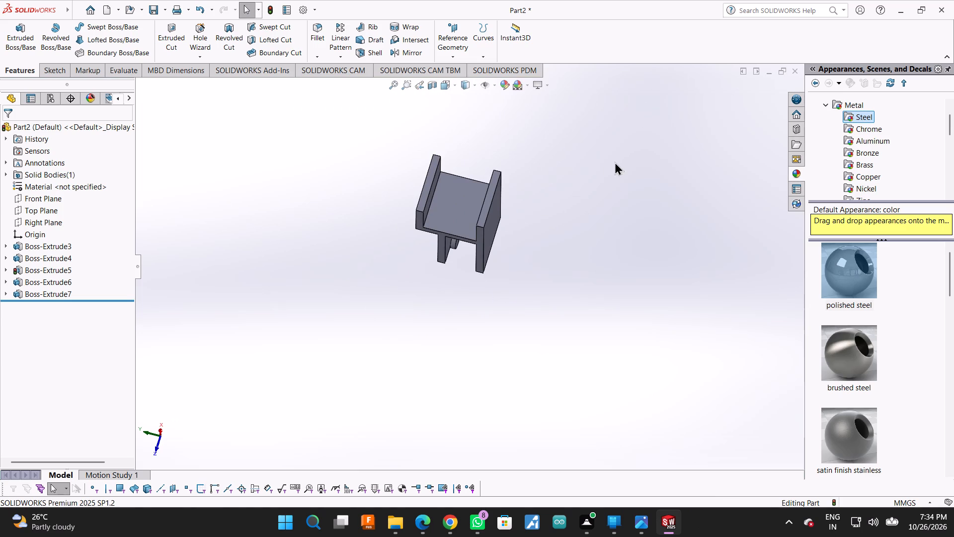
middle_drag(469, 161, 459, 394)
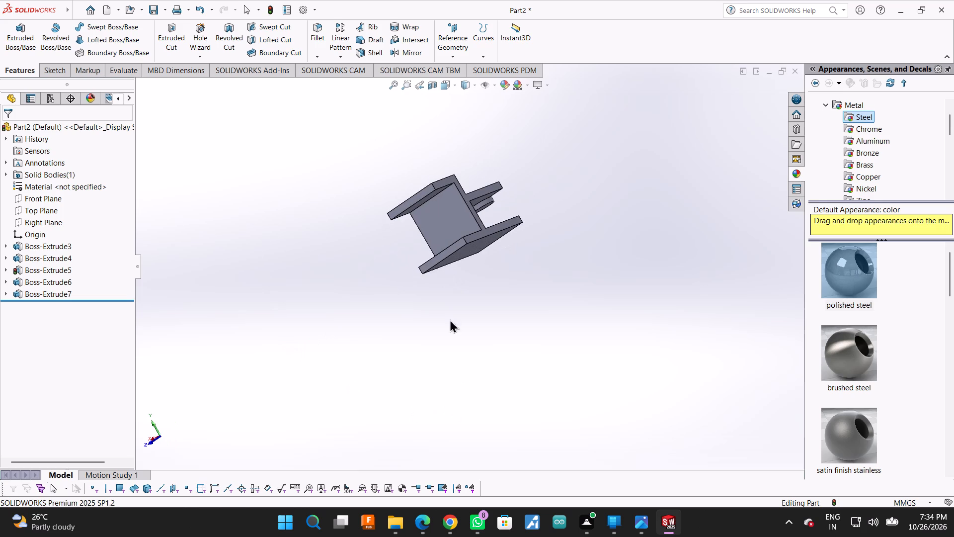
middle_drag(552, 180, 507, 284)
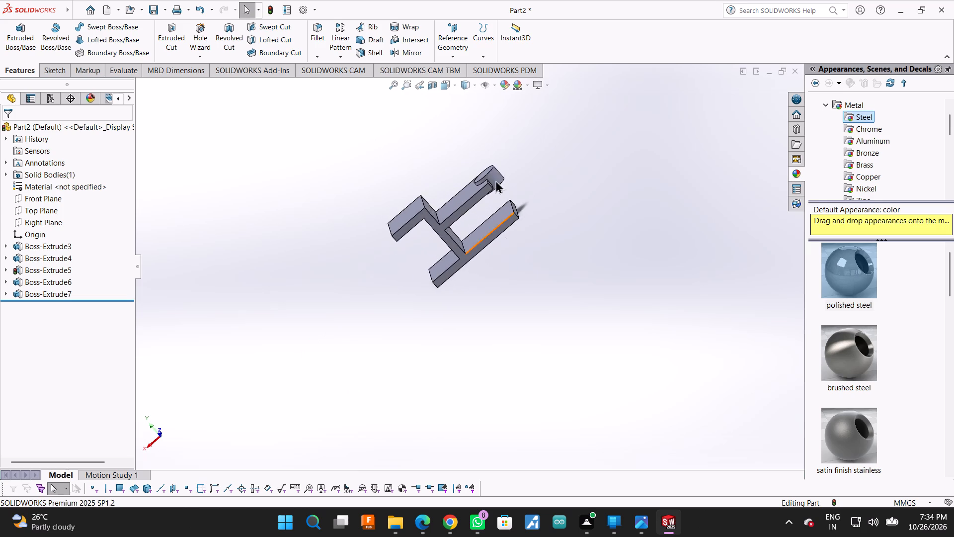
scroll(495, 163, down, 7)
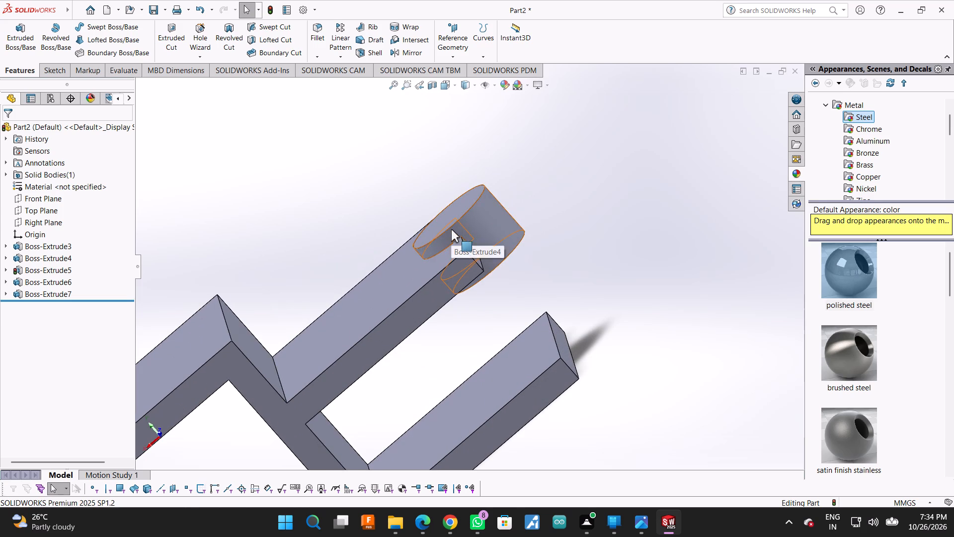
click(460, 211)
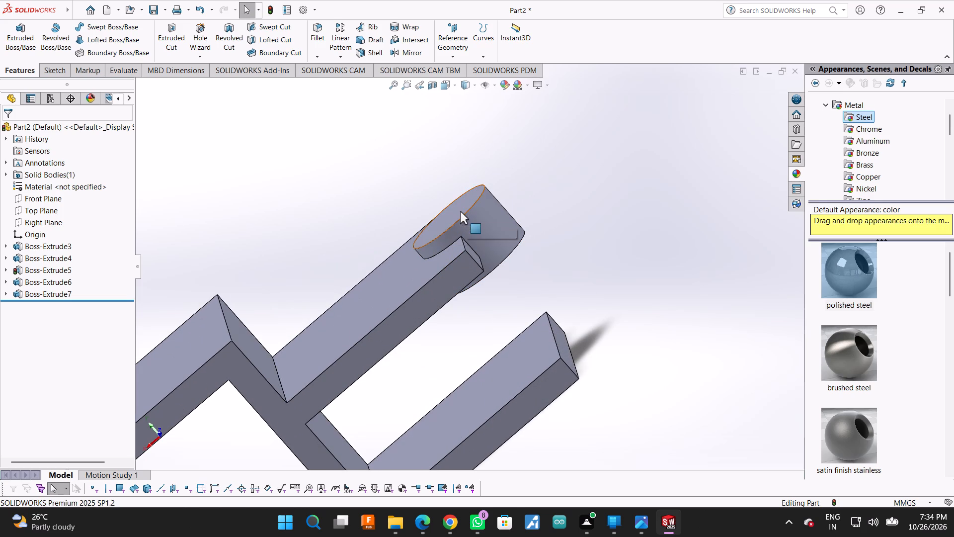
click(466, 223)
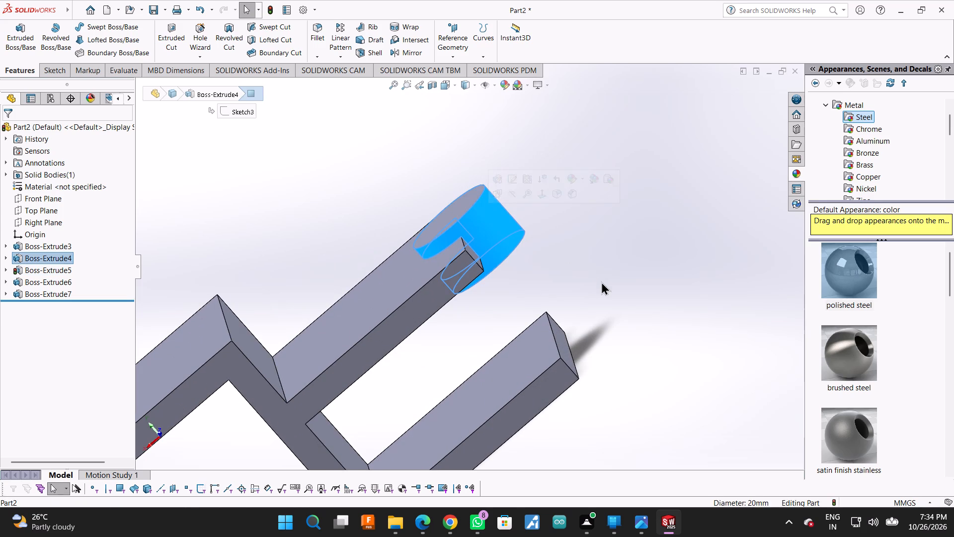
click(634, 294)
On the outer end face of the round boss, sketch a circle about 5.5 mm in radius, centred on the boss.
scroll(579, 174, down, 1)
middle_drag(579, 174, 559, 191)
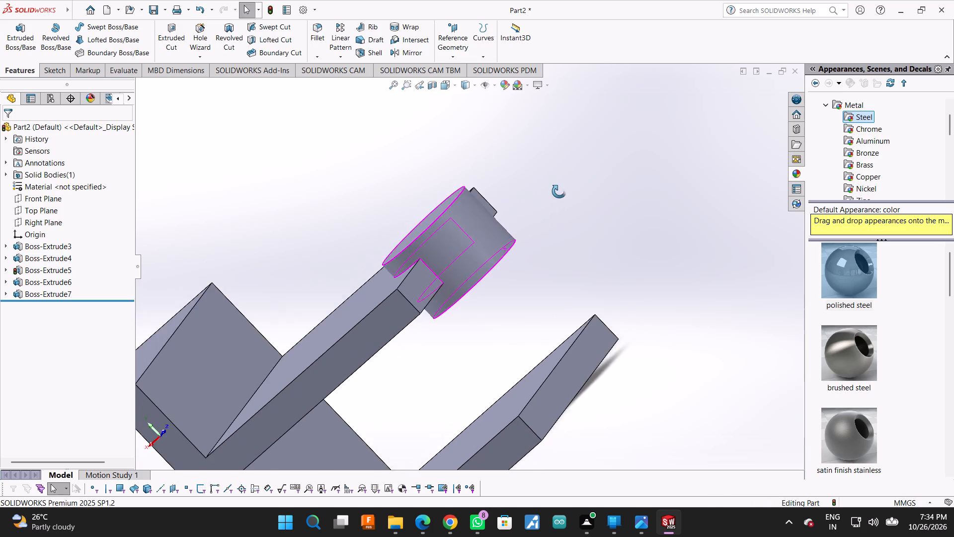
middle_drag(559, 191, 620, 193)
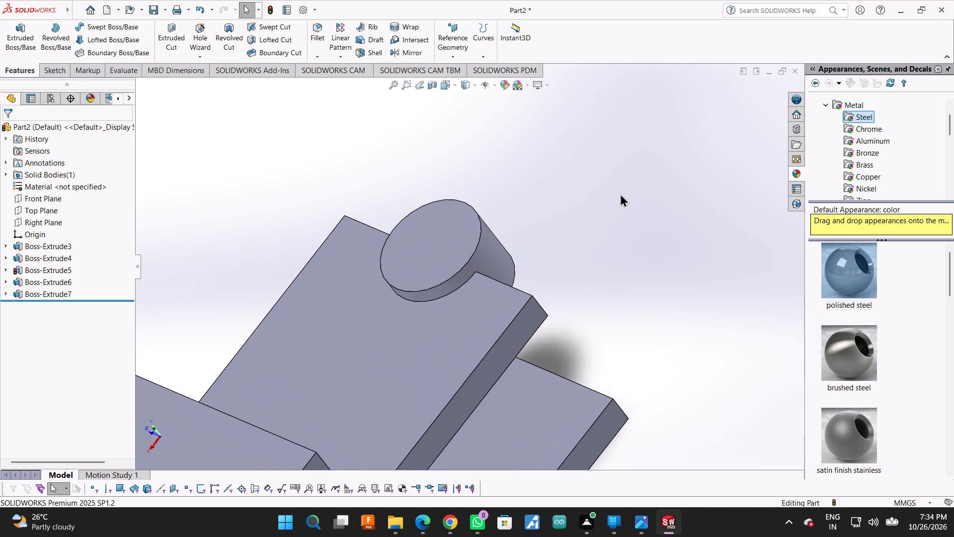
click(441, 245)
click(489, 216)
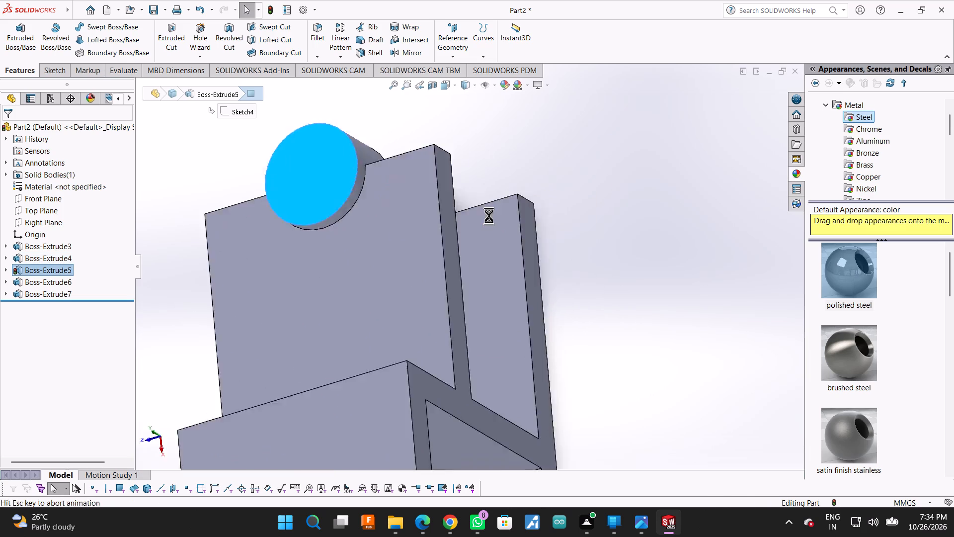
click(92, 28)
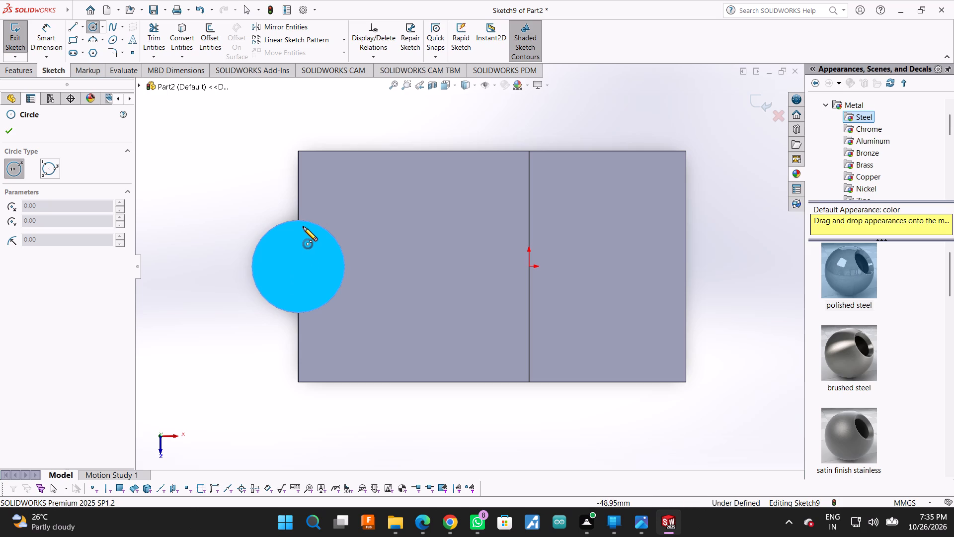
click(297, 266)
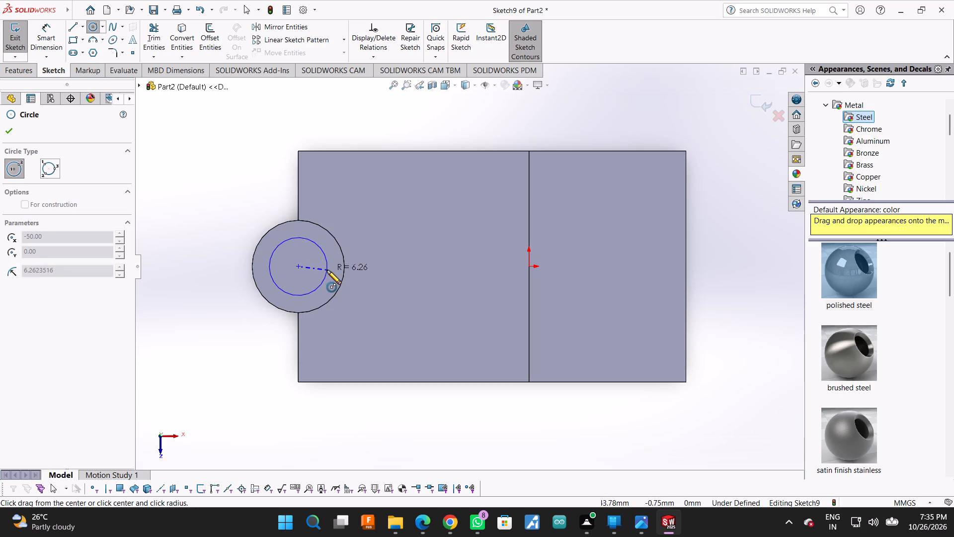
click(323, 268)
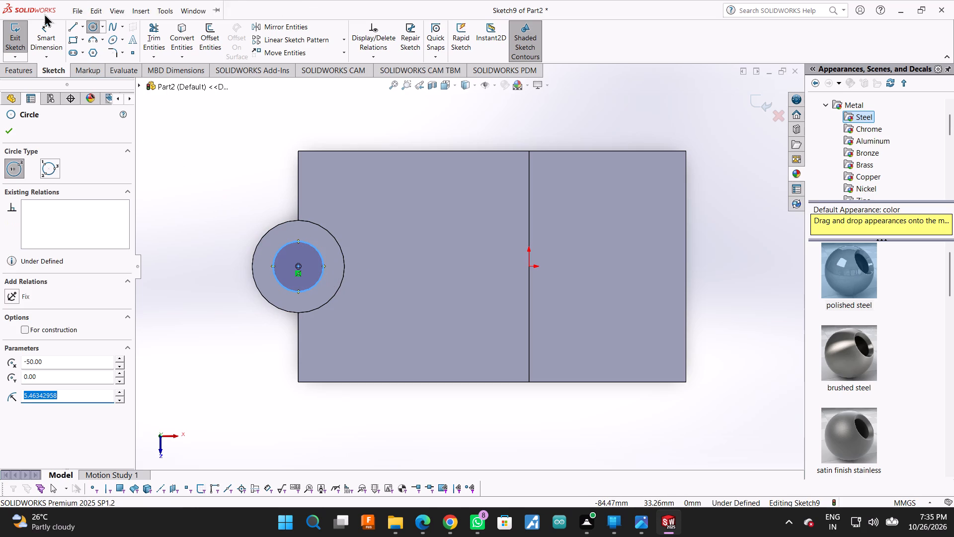
Dimension the circle on the boss's end face to a diameter of 12.5 mm.
click(41, 26)
click(318, 253)
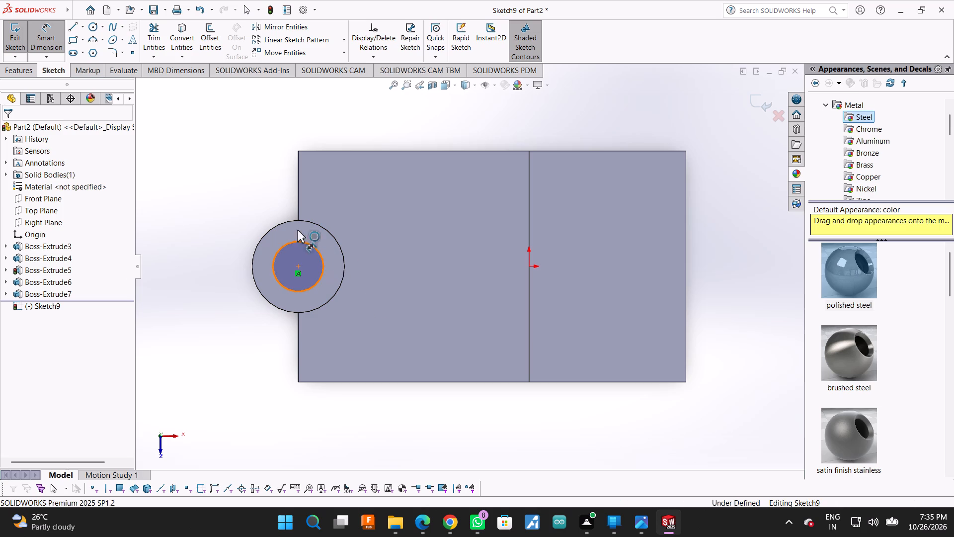
click(246, 185)
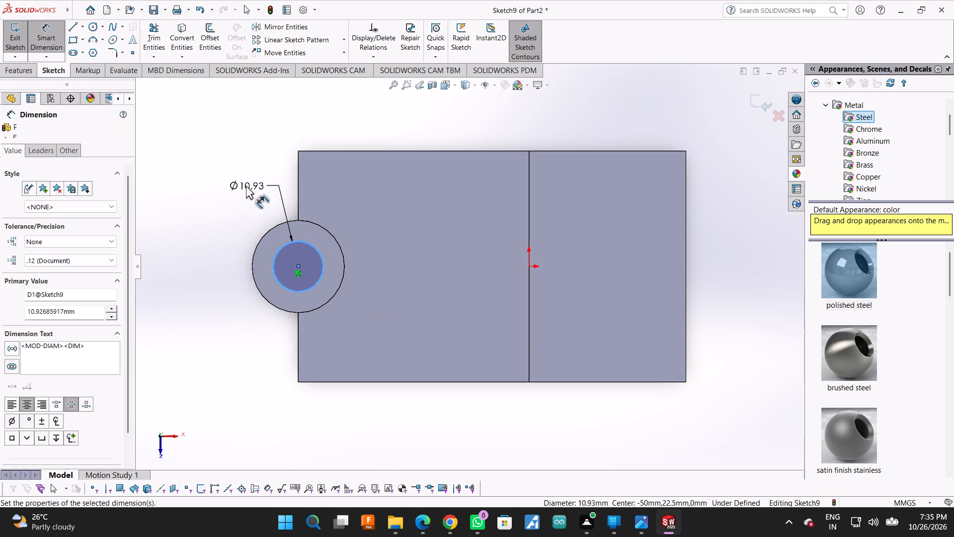
text(12.)
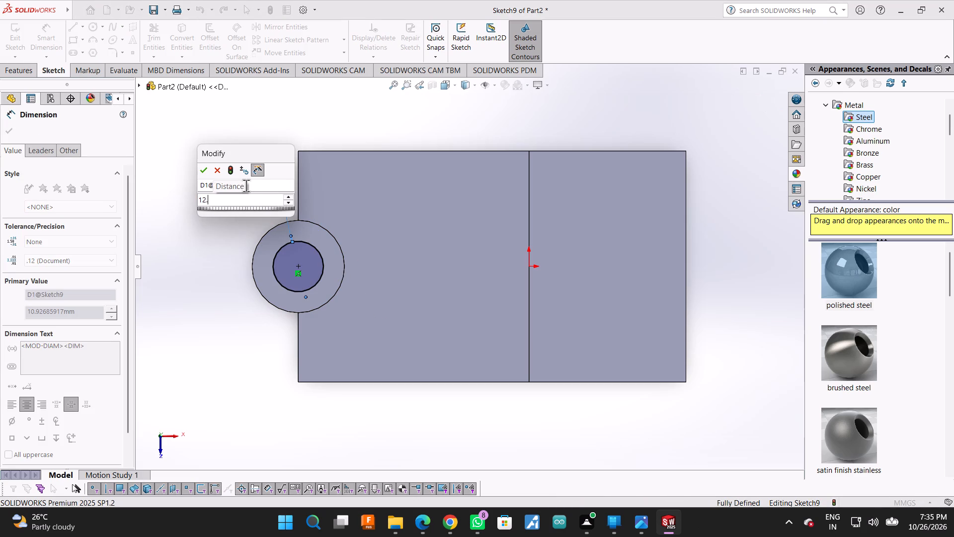
key(5)
key(Return)
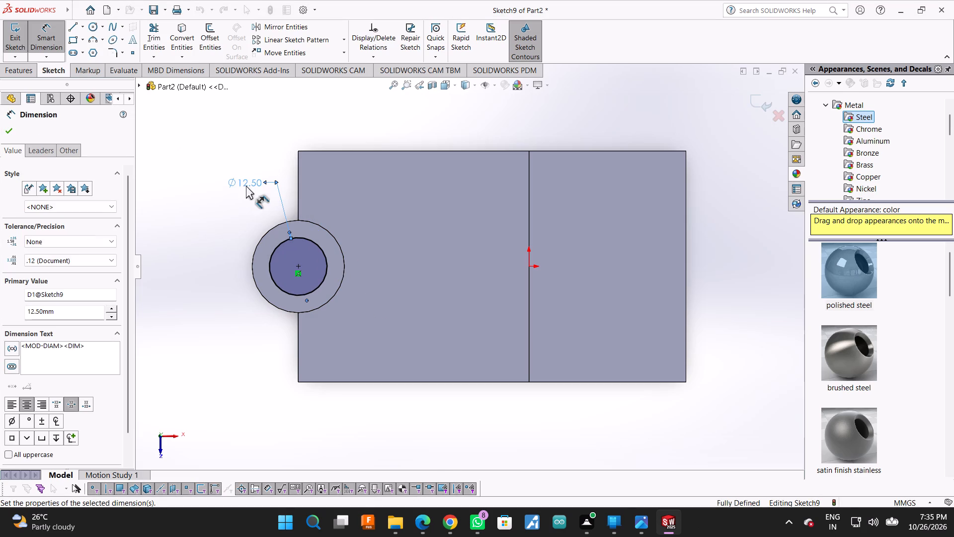
click(11, 124)
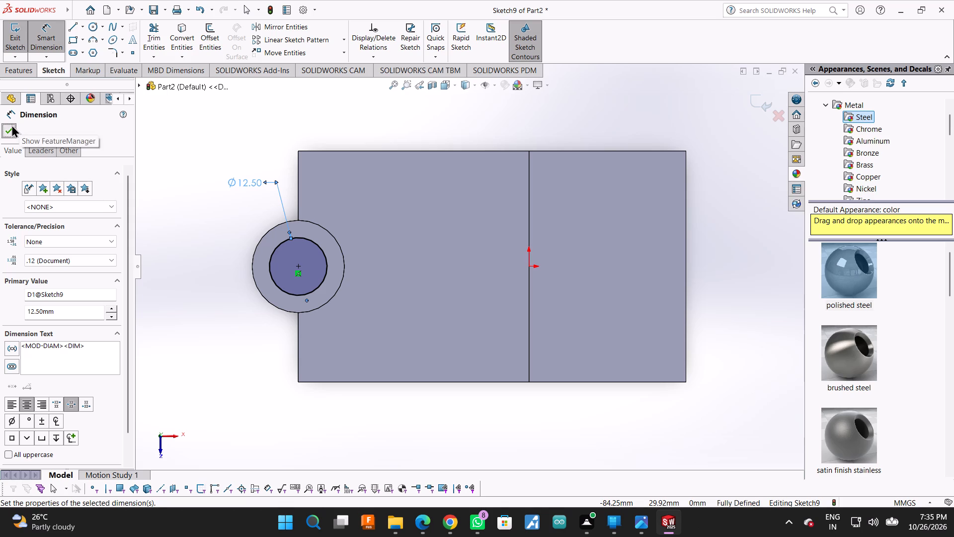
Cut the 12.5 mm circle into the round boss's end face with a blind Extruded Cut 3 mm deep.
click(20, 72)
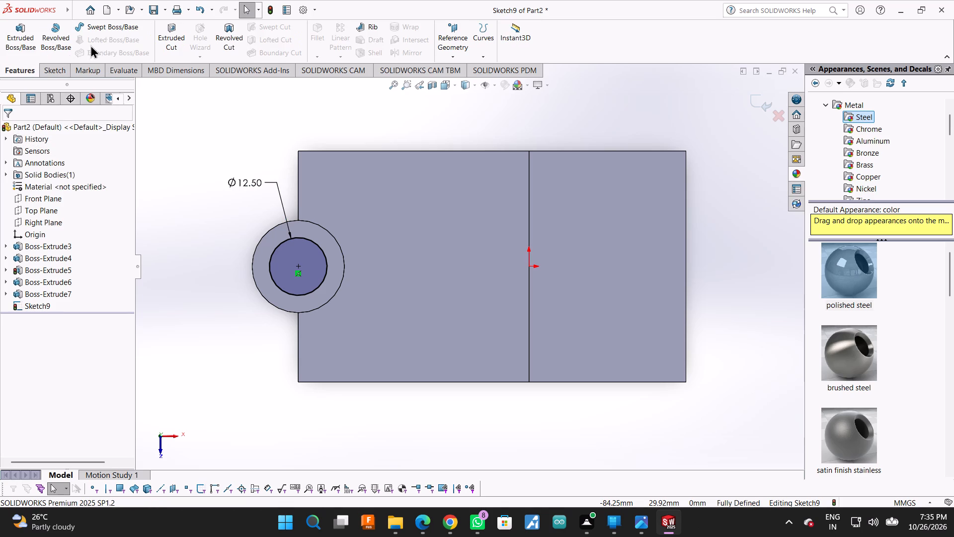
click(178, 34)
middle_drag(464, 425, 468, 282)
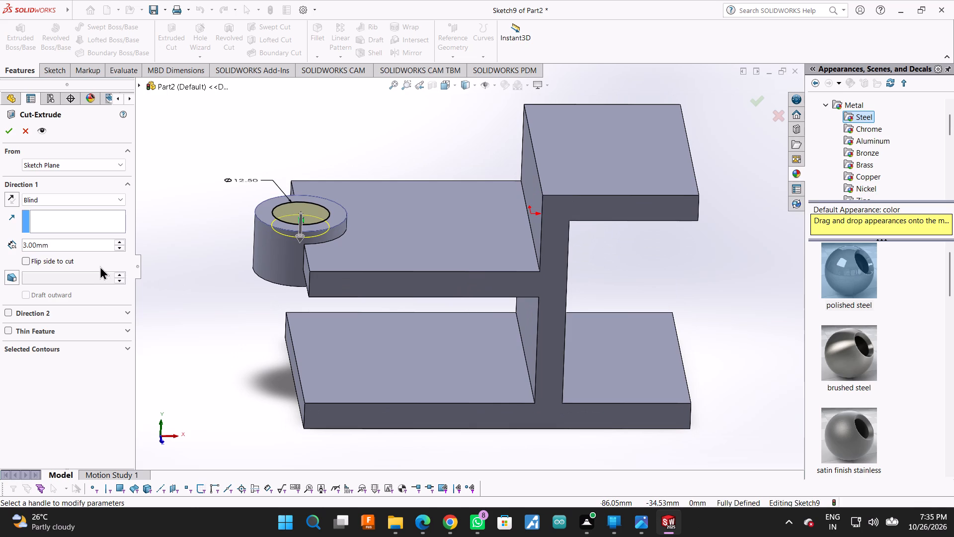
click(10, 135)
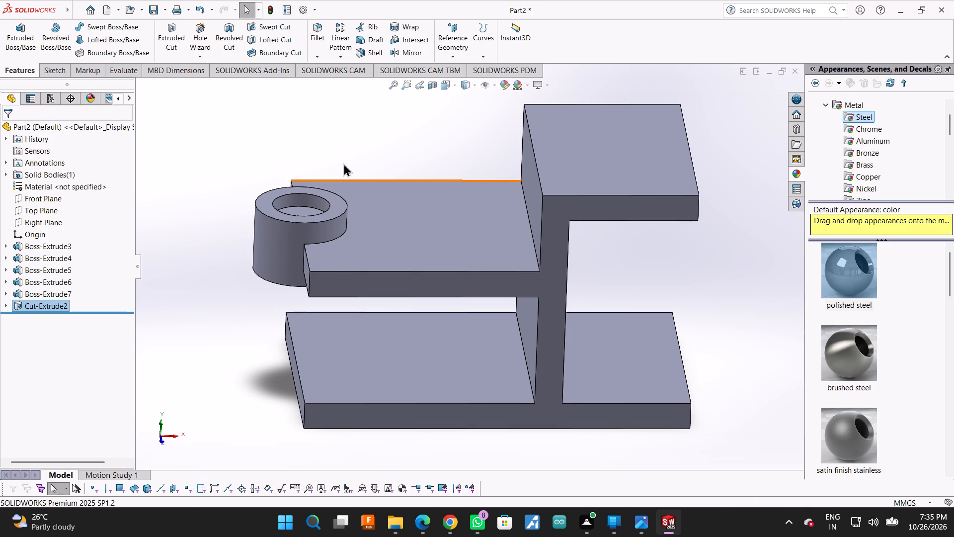
Show the part in the Hidden Lines Removed display style to inspect the cut in the round boss.
middle_drag(387, 145, 424, 265)
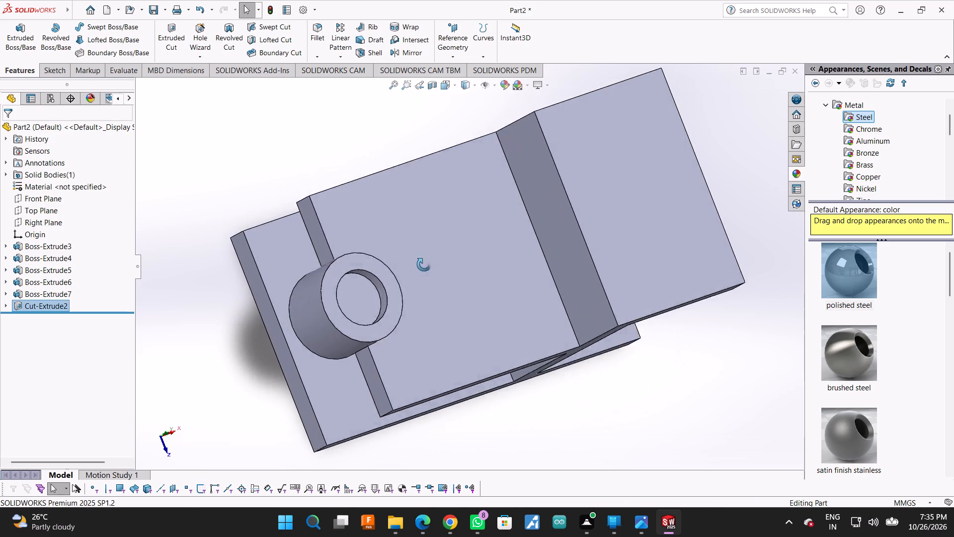
middle_drag(424, 265, 368, 189)
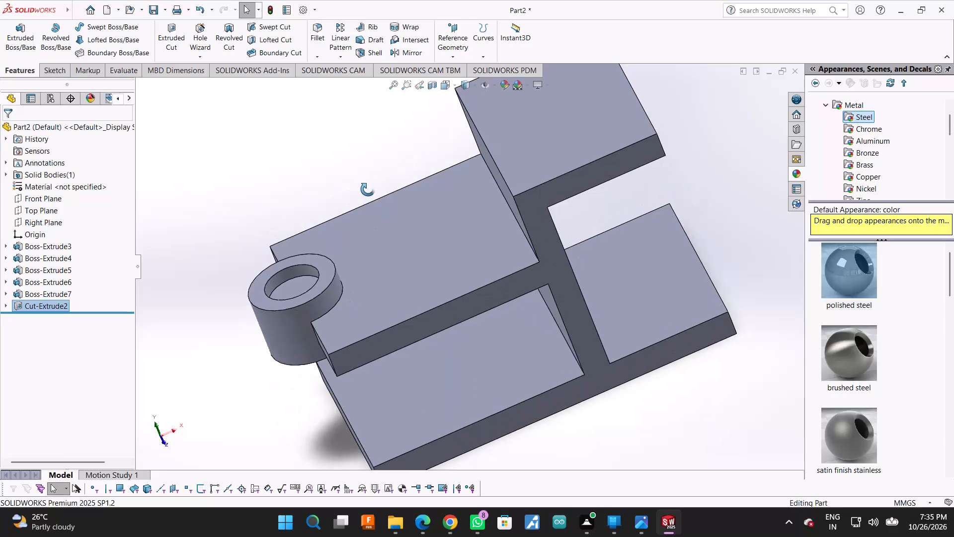
middle_drag(368, 189, 359, 143)
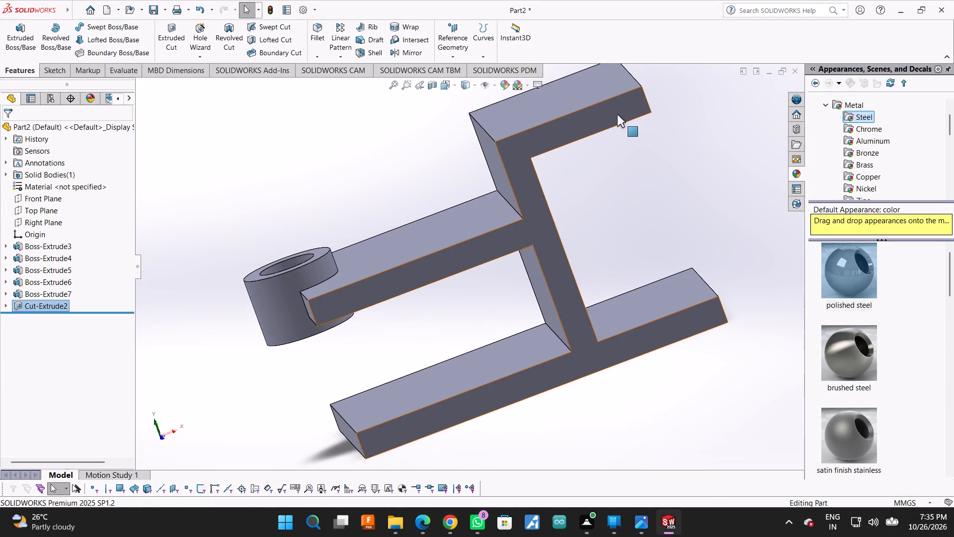
click(474, 83)
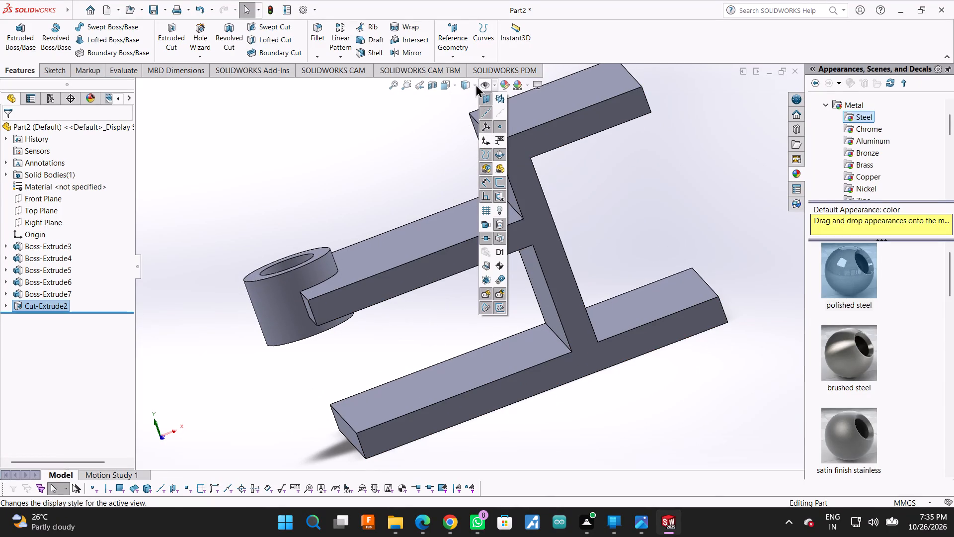
click(473, 83)
click(473, 83)
click(466, 122)
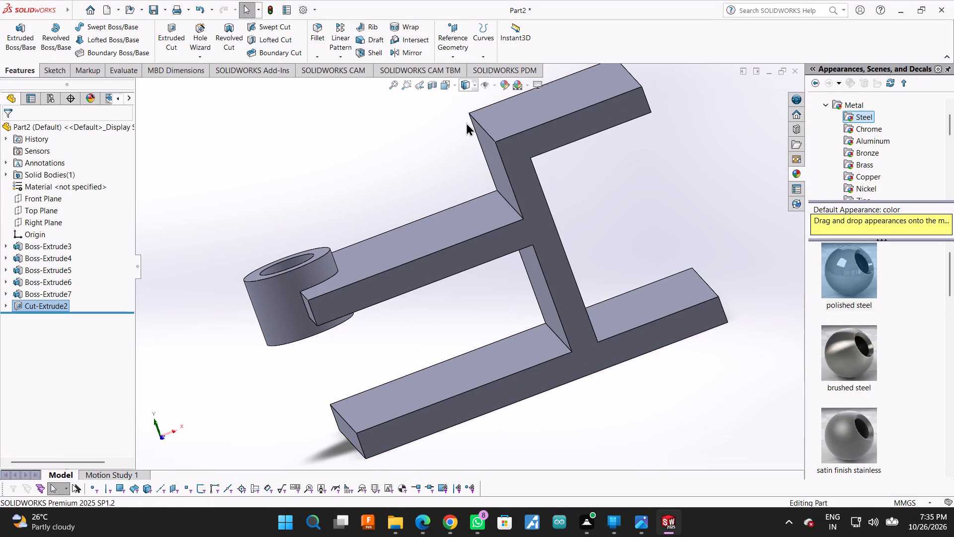
Examine the cut's edges and floor inside the round boss and the adjoining arm face from several angles.
scroll(418, 178, down, 1)
middle_drag(421, 176, 458, 185)
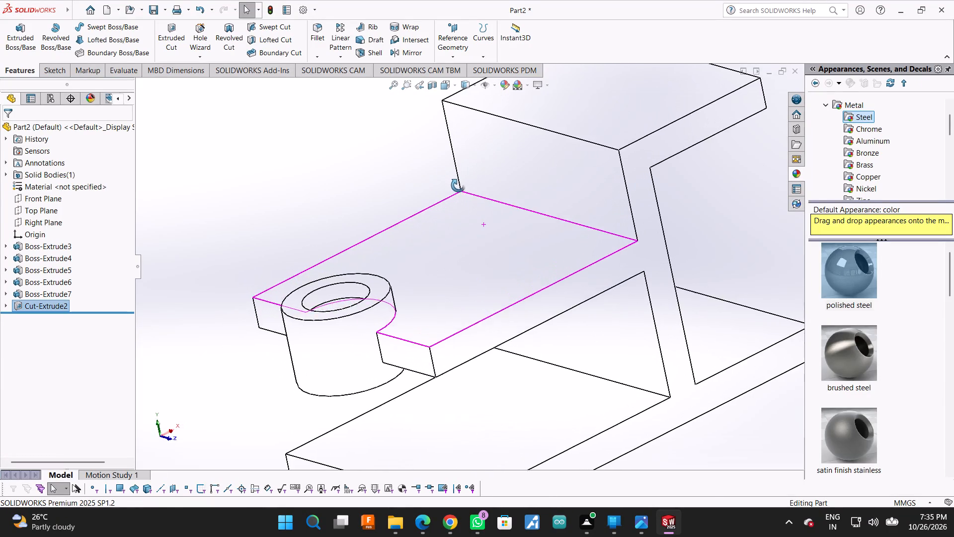
middle_drag(458, 185, 464, 214)
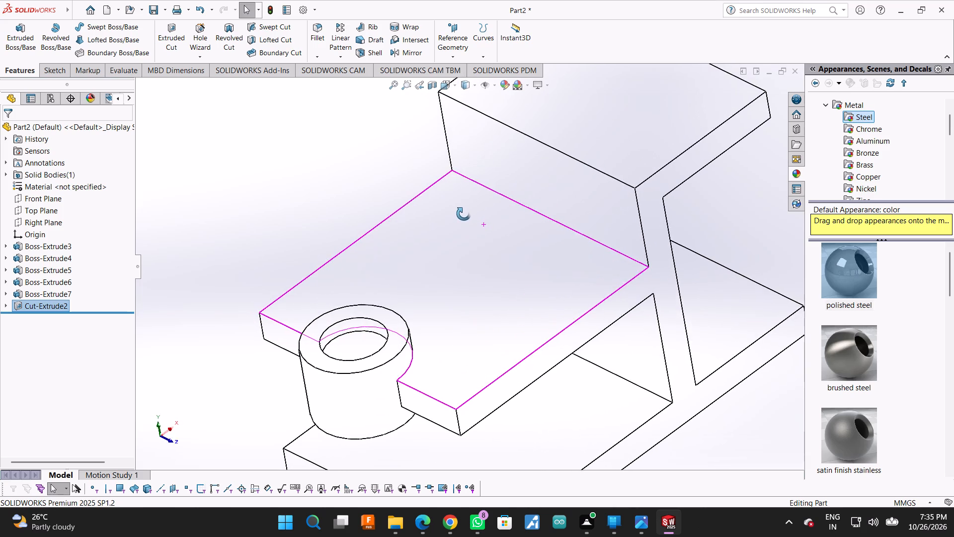
middle_drag(464, 214, 431, 185)
click(457, 89)
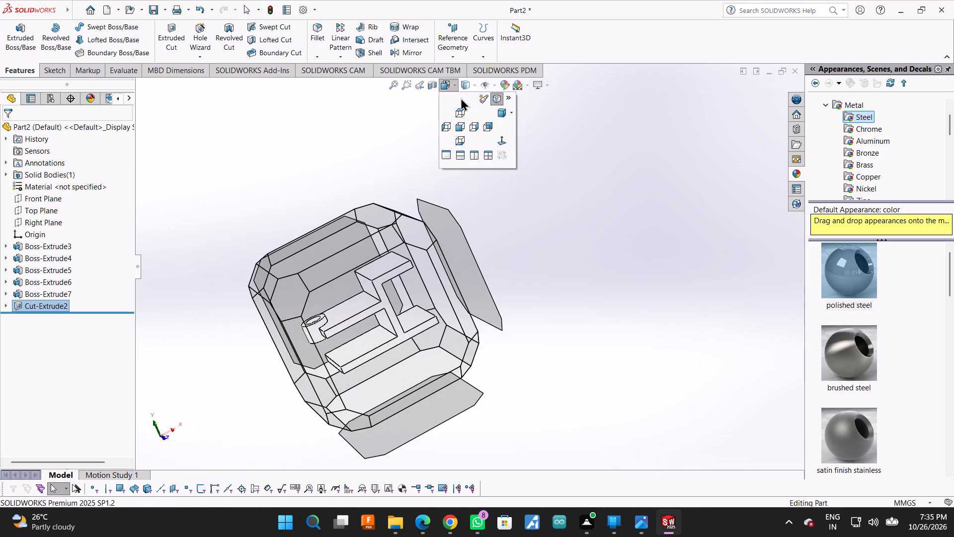
click(535, 223)
middle_drag(410, 213, 454, 221)
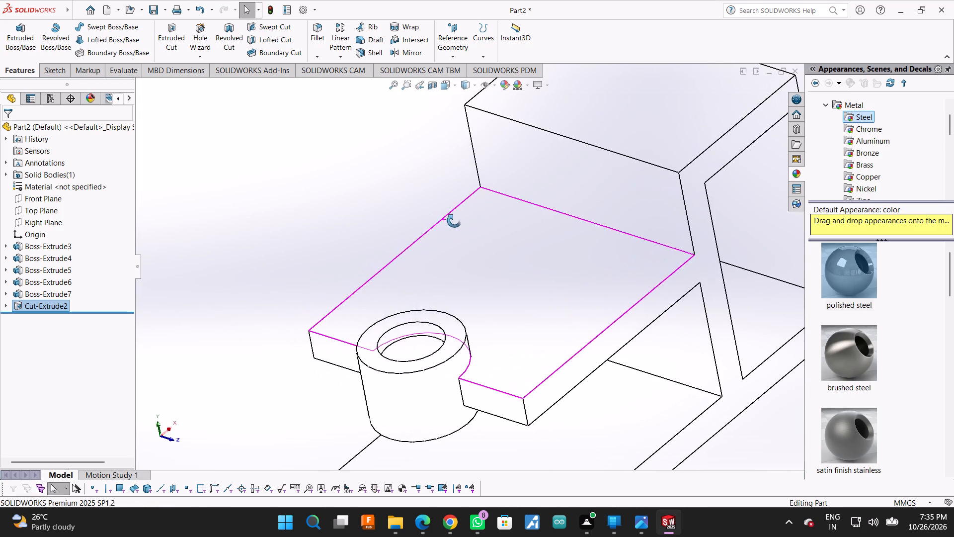
middle_drag(454, 221, 497, 217)
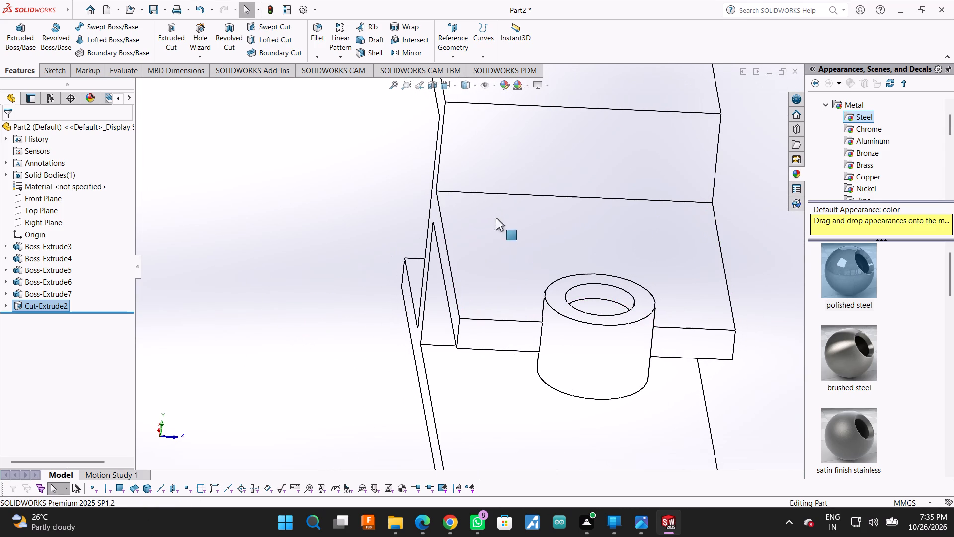
click(591, 298)
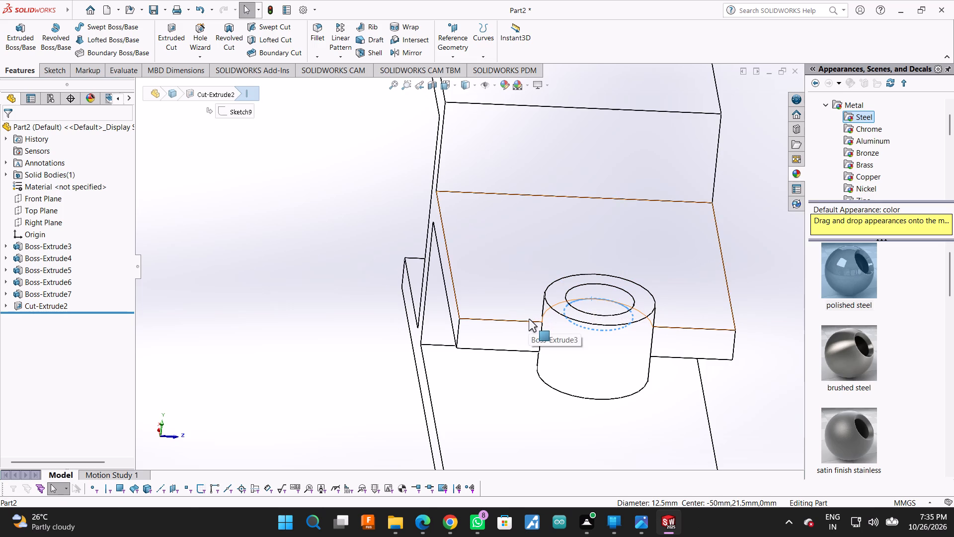
click(530, 319)
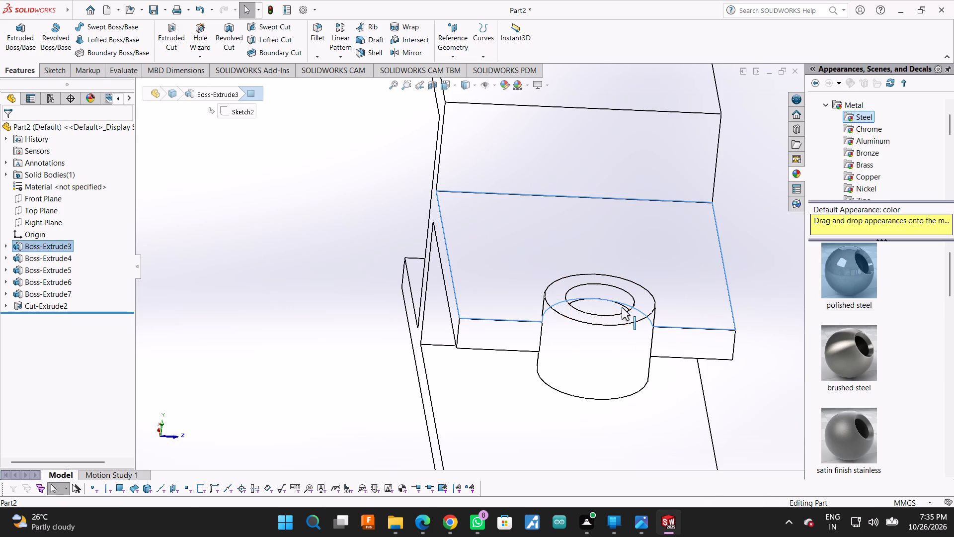
click(620, 307)
middle_drag(741, 306, 681, 385)
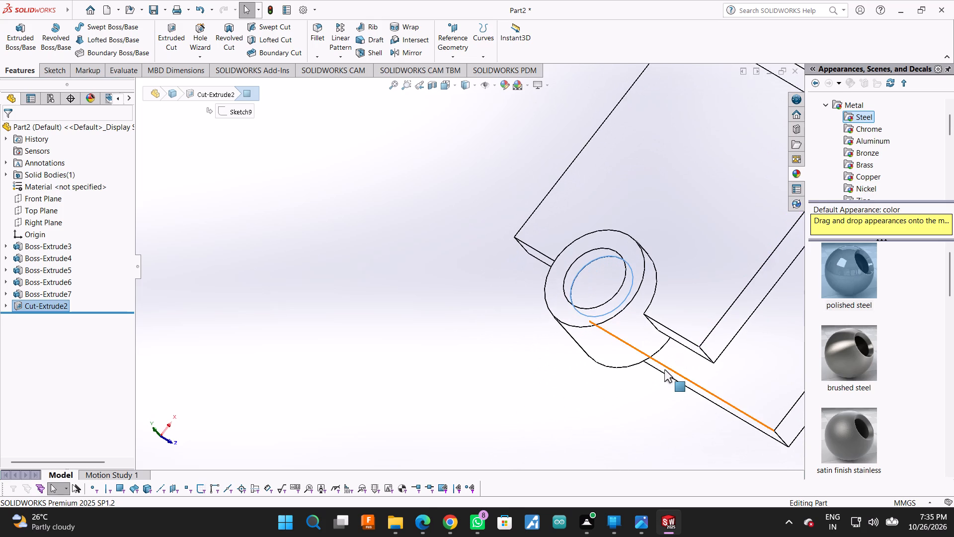
scroll(664, 369, up, 2)
scroll(670, 344, down, 1)
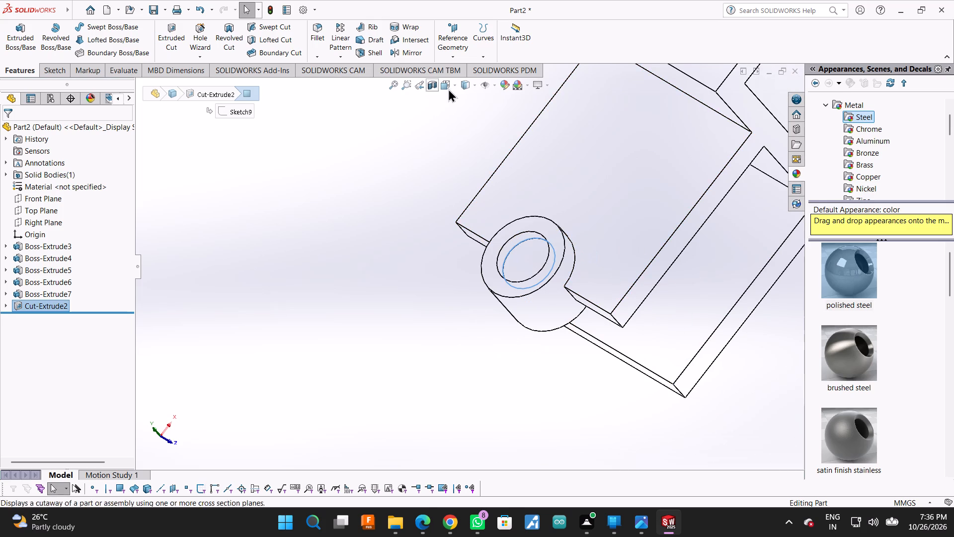
Set the display style back to Shaded With Edges.
click(453, 89)
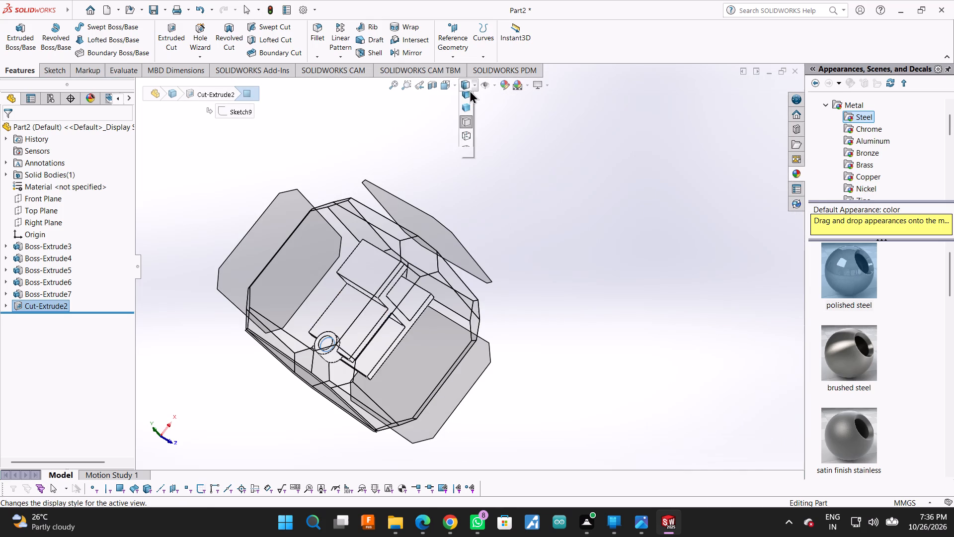
click(470, 90)
click(475, 87)
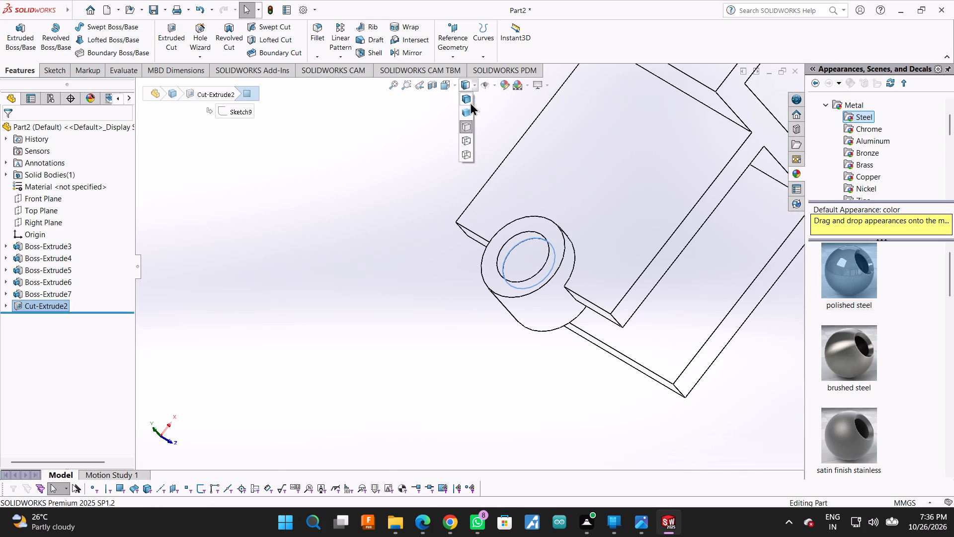
click(468, 103)
scroll(471, 305, up, 2)
double_click(664, 307)
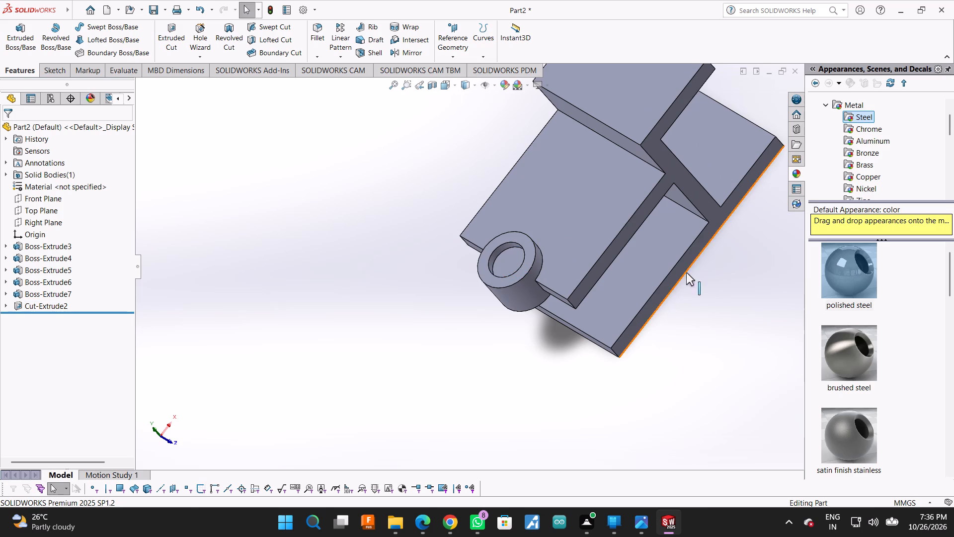
Undo the 3 mm cut, the 12.5 mm diameter dimension and the circle on the boss's end face.
key(ctrl+z)
key(ctrl+z)
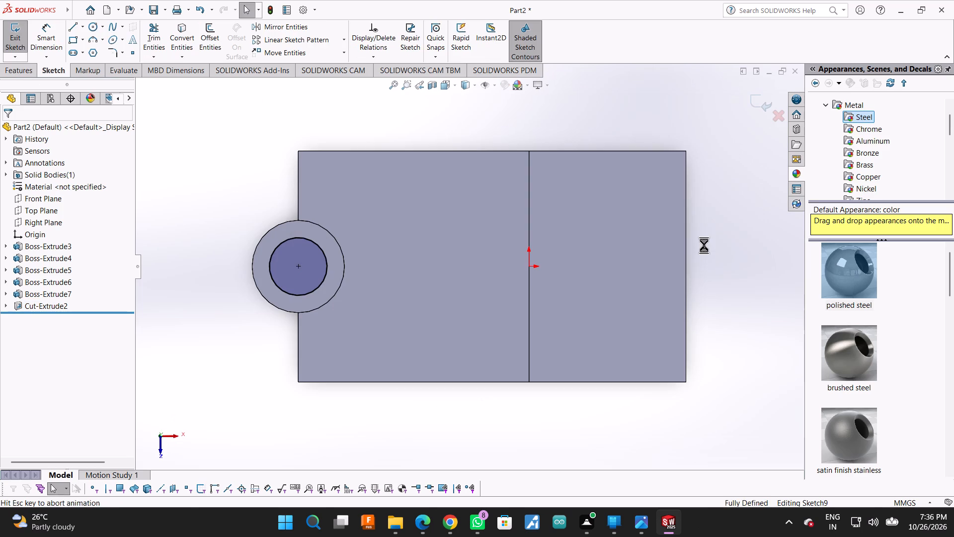
key(ctrl+z)
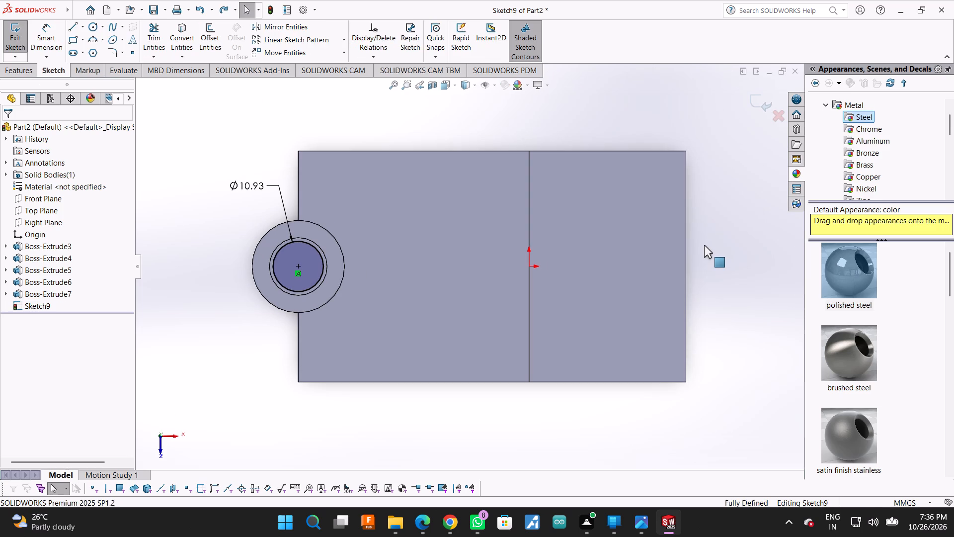
key(ctrl+z)
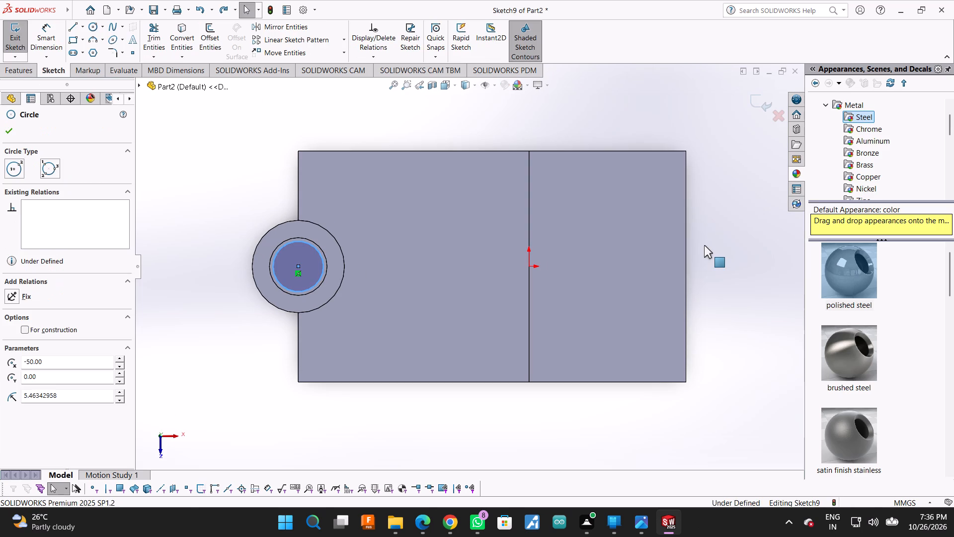
key(ctrl+z)
Undo the empty sketch on the boss's end face and the recess in the boss, back to the solid round boss.
middle_drag(707, 316, 695, 198)
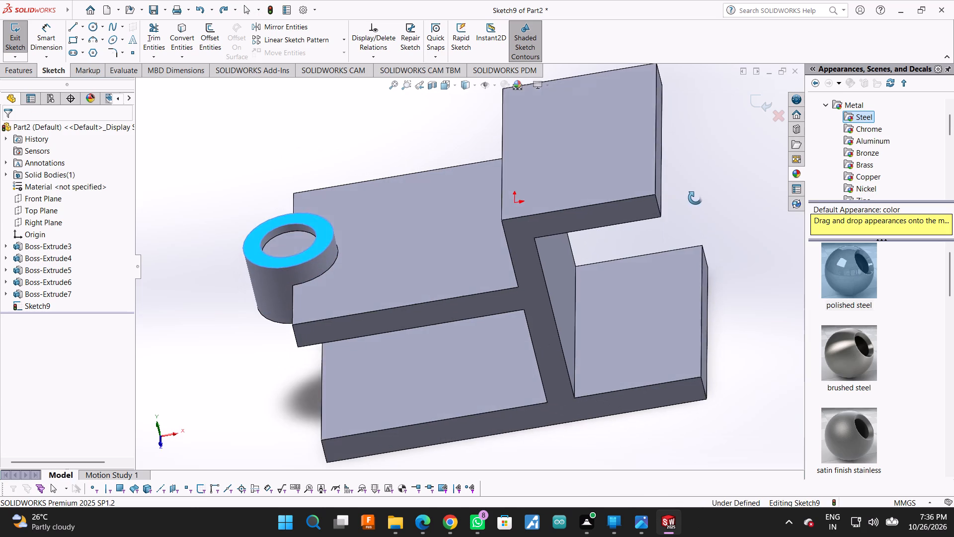
middle_drag(695, 198, 699, 196)
key(ctrl+z)
key(ctrl+z)
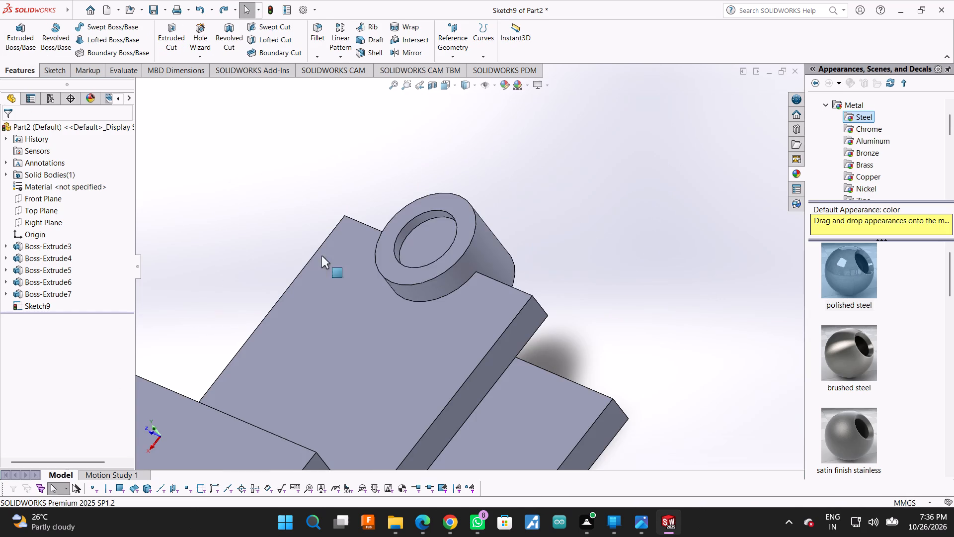
key(ctrl+z)
key(ctrl+z)
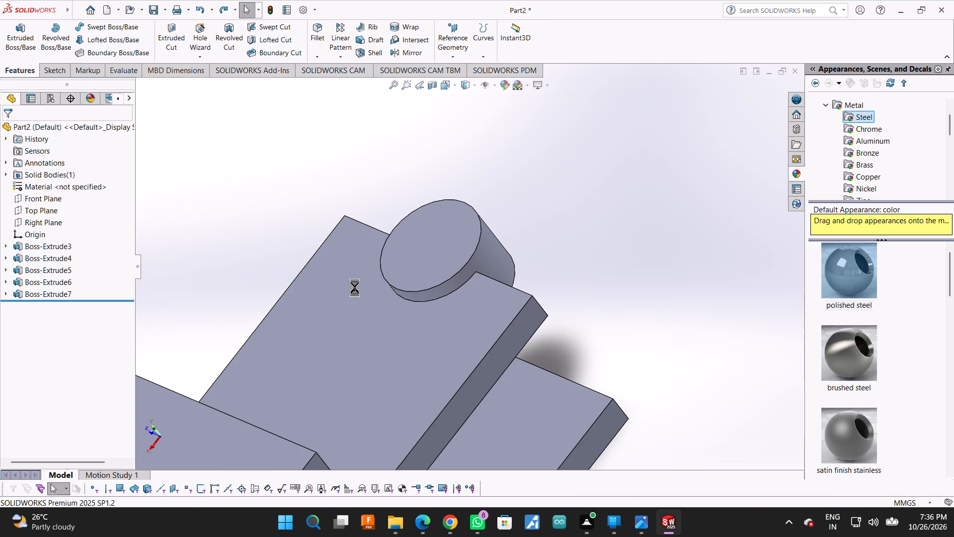
key(ctrl+z)
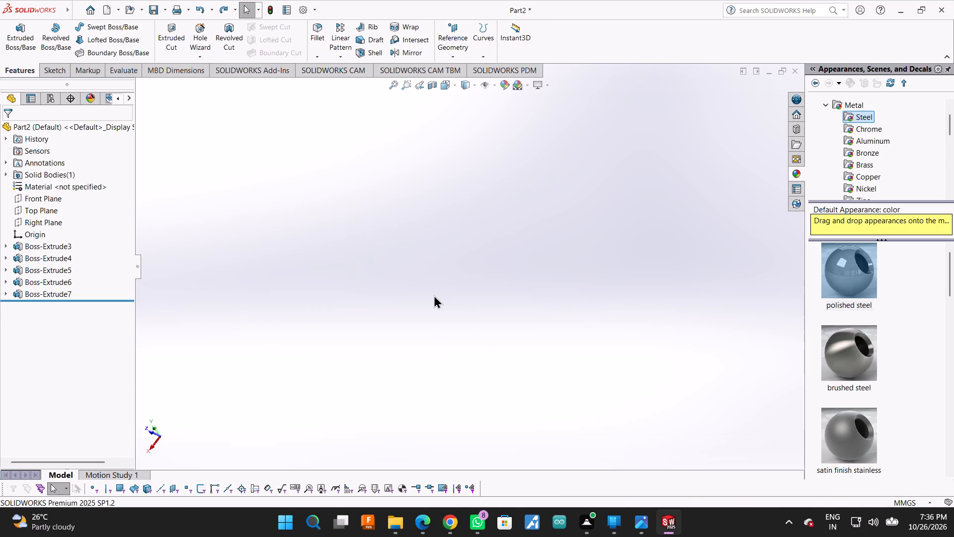
scroll(434, 295, up, 2)
scroll(434, 295, down, 3)
scroll(434, 295, up, 8)
scroll(442, 314, down, 10)
key(ctrl+z)
scroll(442, 314, up, 5)
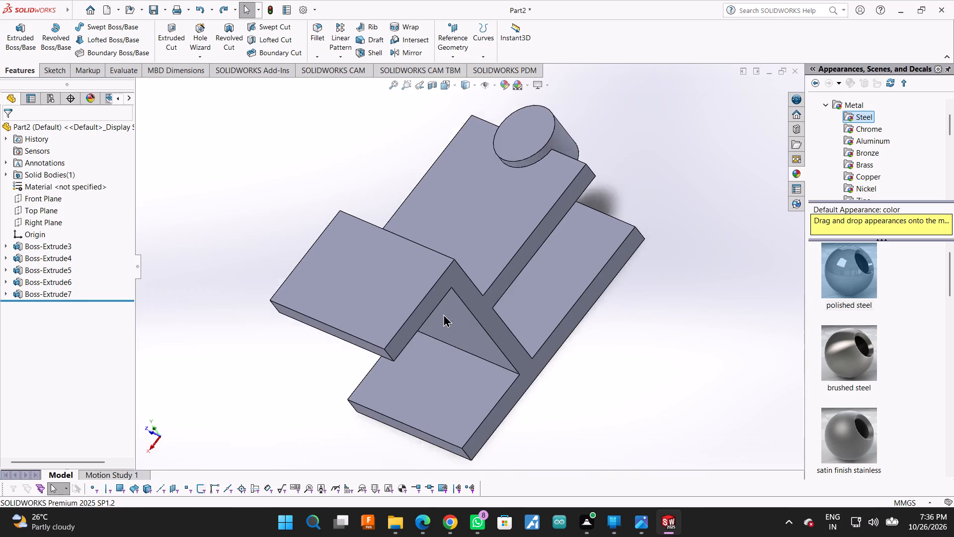
scroll(443, 314, up, 2)
scroll(519, 221, down, 2)
Undo the two latest extrusions in the boss's hole and the sketch between them, back to the single-circle sketch.
key(ctrl+z)
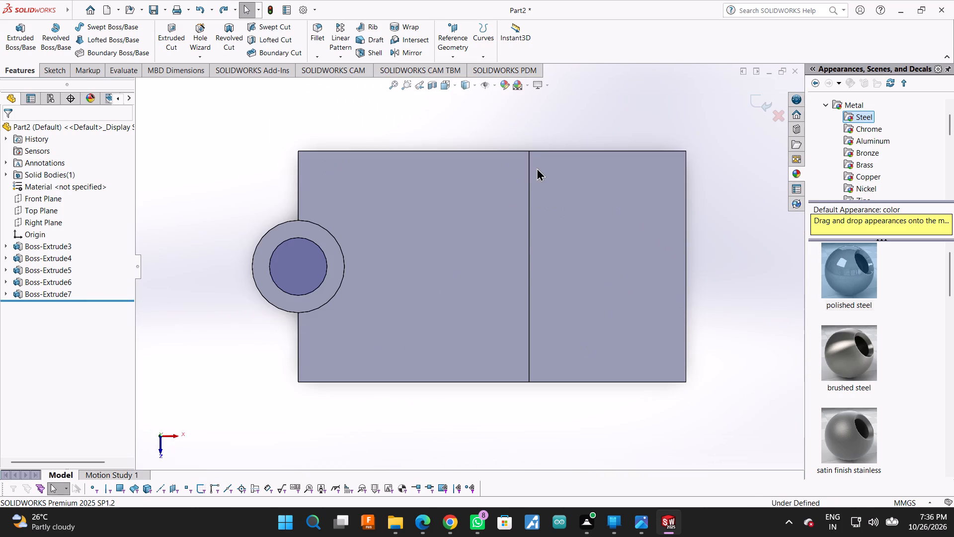
key(ctrl+z)
key(ctrl+z)
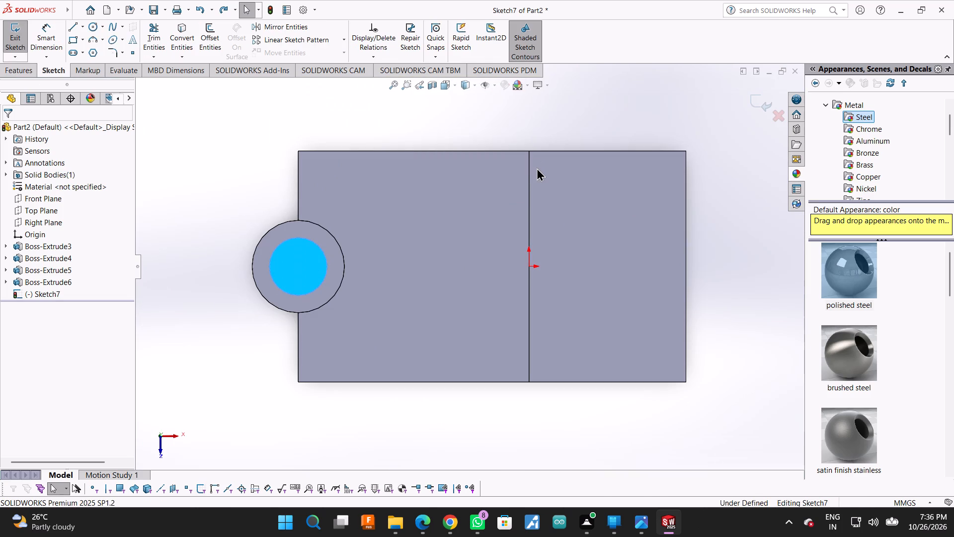
key(ctrl+z)
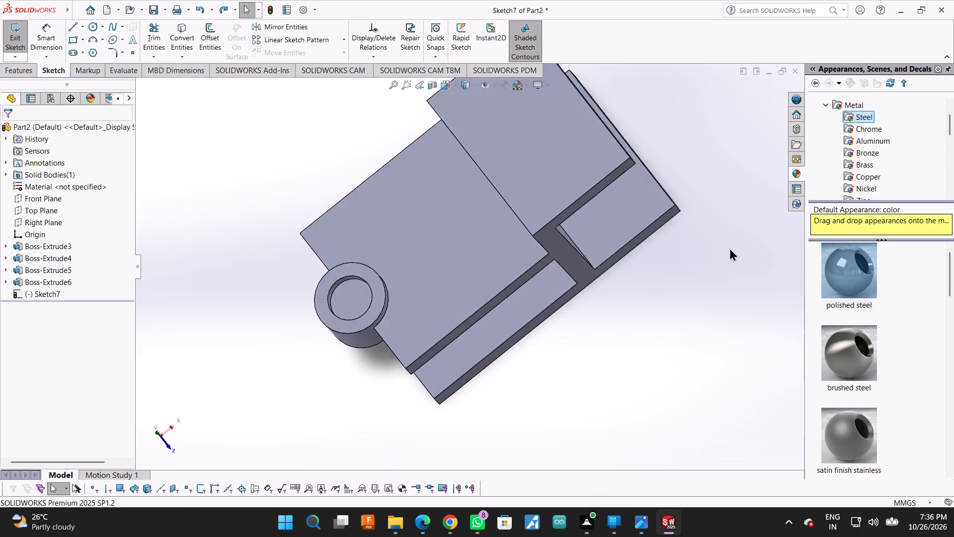
key(ctrl+z)
key(ctrl+z)
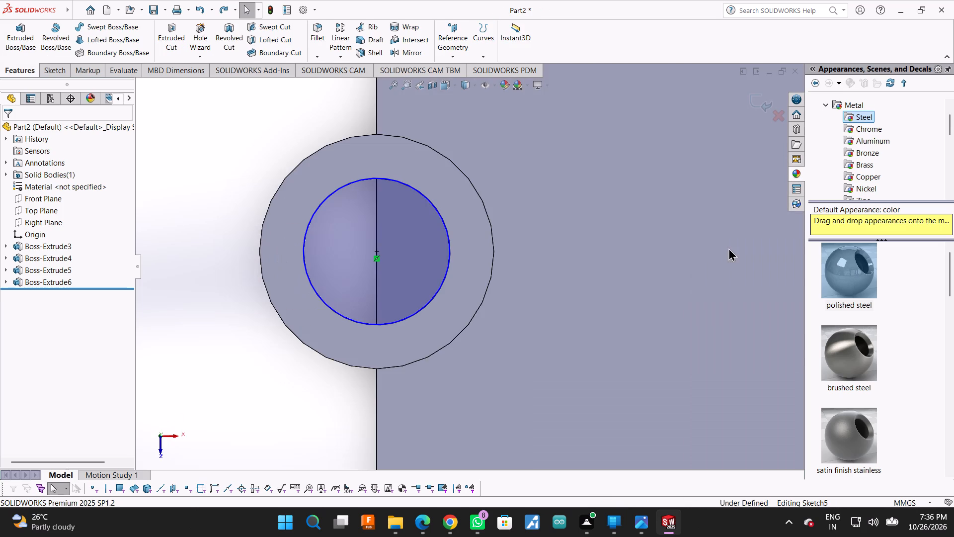
key(ctrl+z)
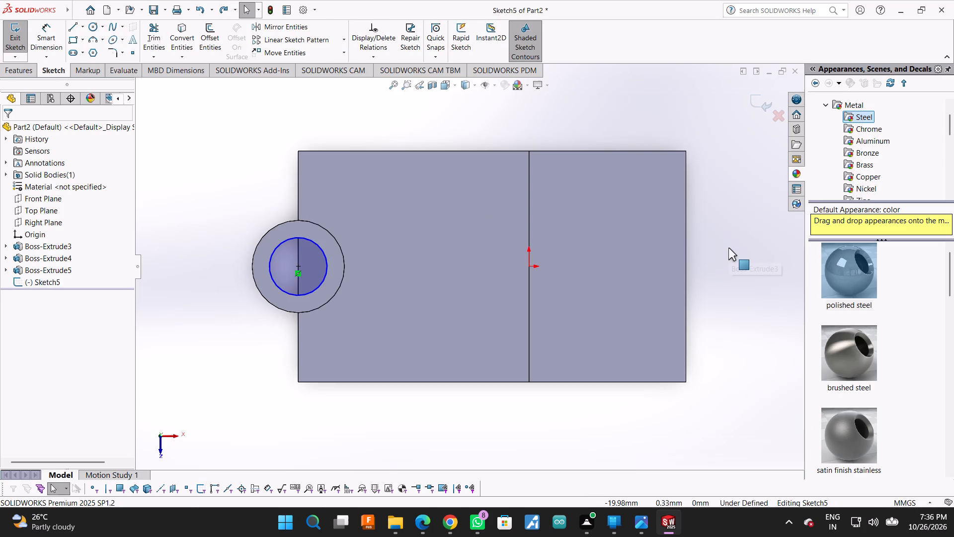
Examine the ring boss and the adjoining arm face, checking which faces belong to each feature.
middle_drag(662, 315, 653, 320)
middle_drag(712, 357, 705, 358)
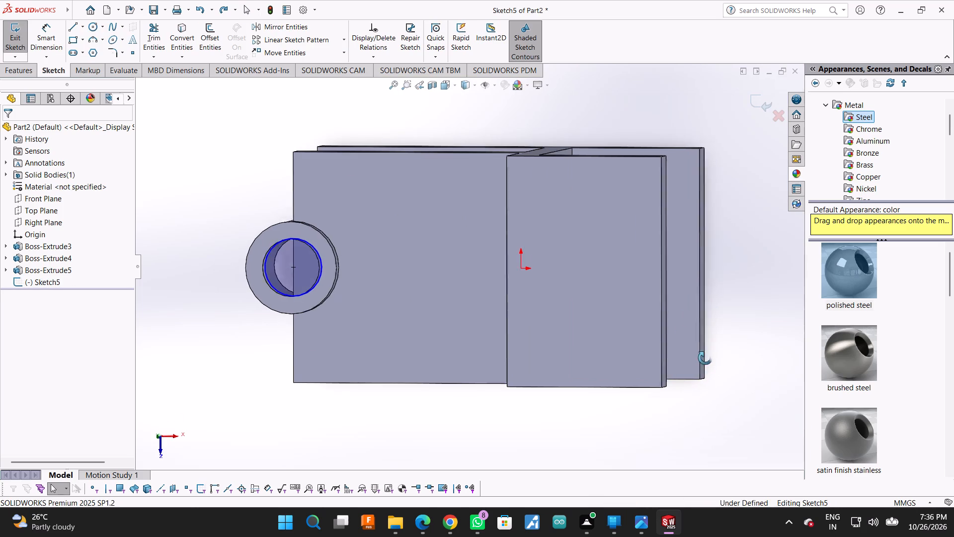
middle_drag(705, 358, 710, 180)
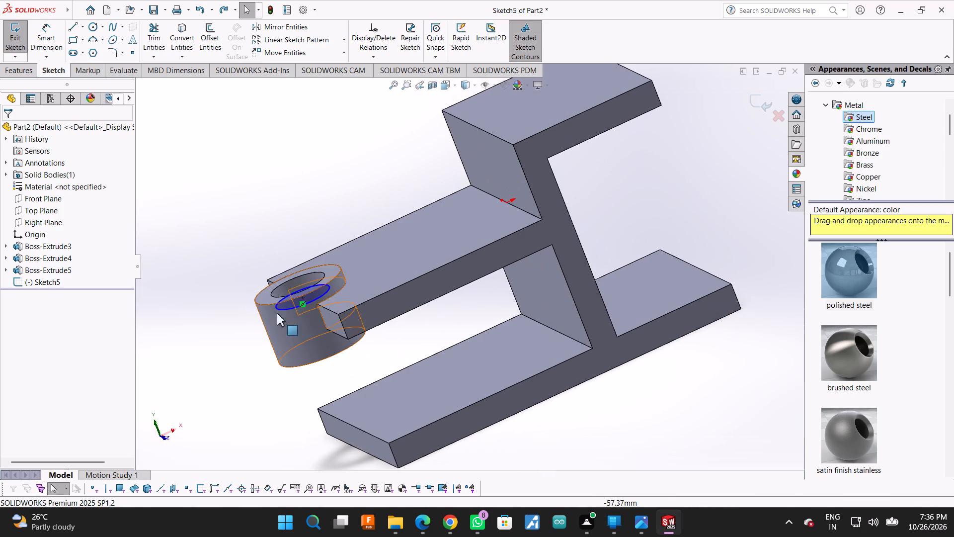
click(342, 278)
click(342, 278)
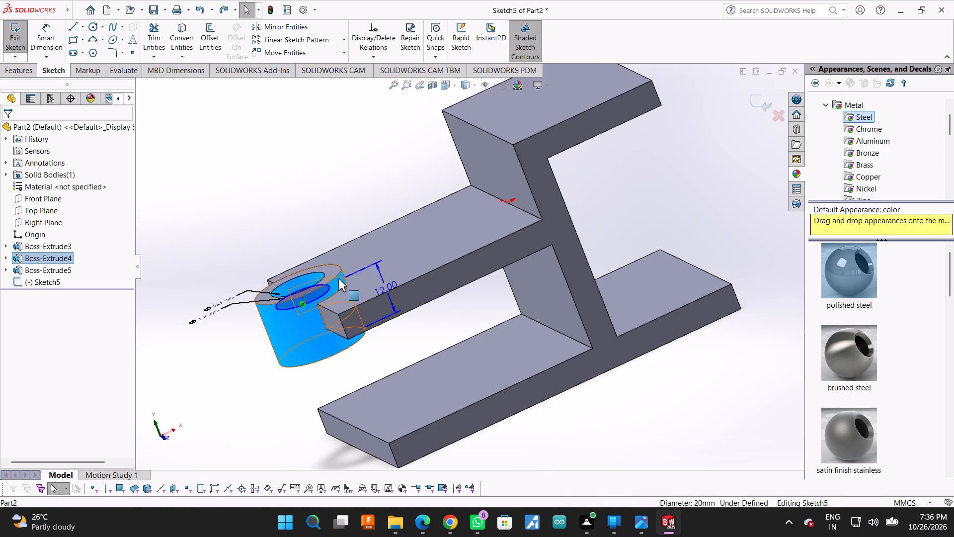
double_click(335, 279)
click(337, 283)
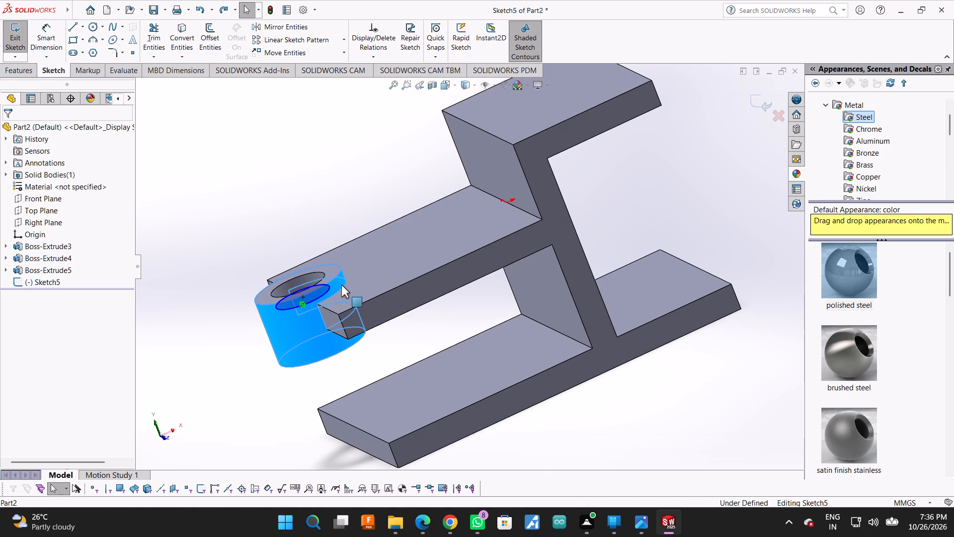
click(343, 286)
click(332, 282)
click(339, 307)
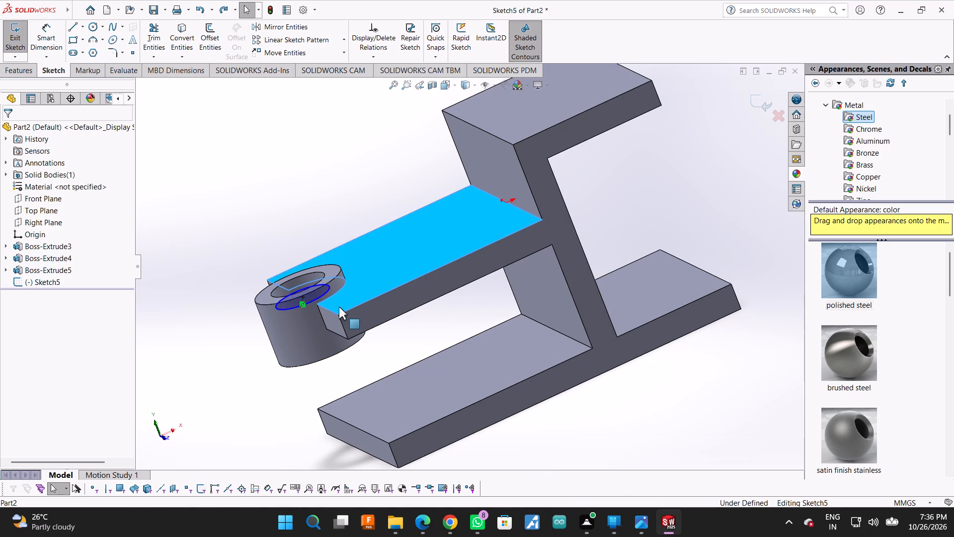
click(313, 307)
click(602, 422)
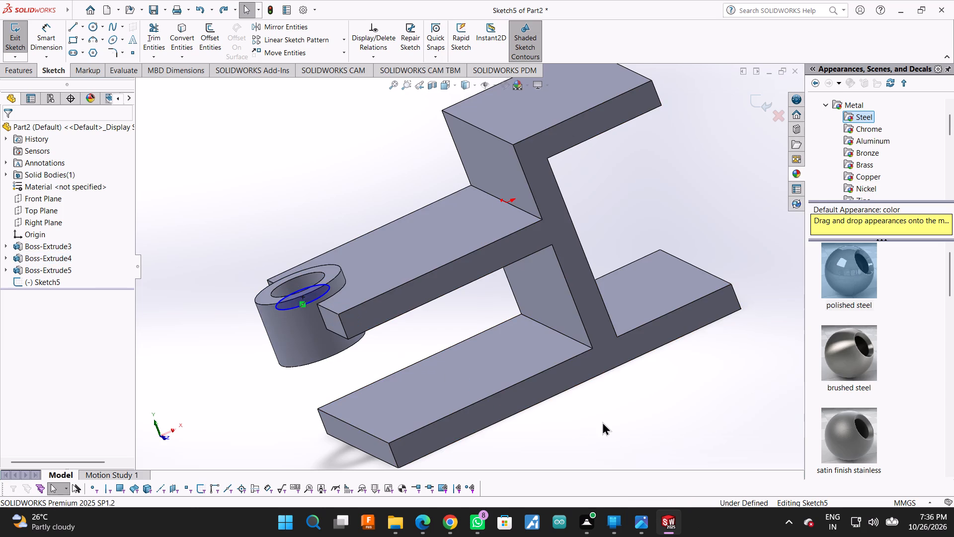
Undo the single-circle sketch and the ring extrusion on the arm, back to the sketch with two concentric circles.
key(ctrl+z)
key(ctrl+z)
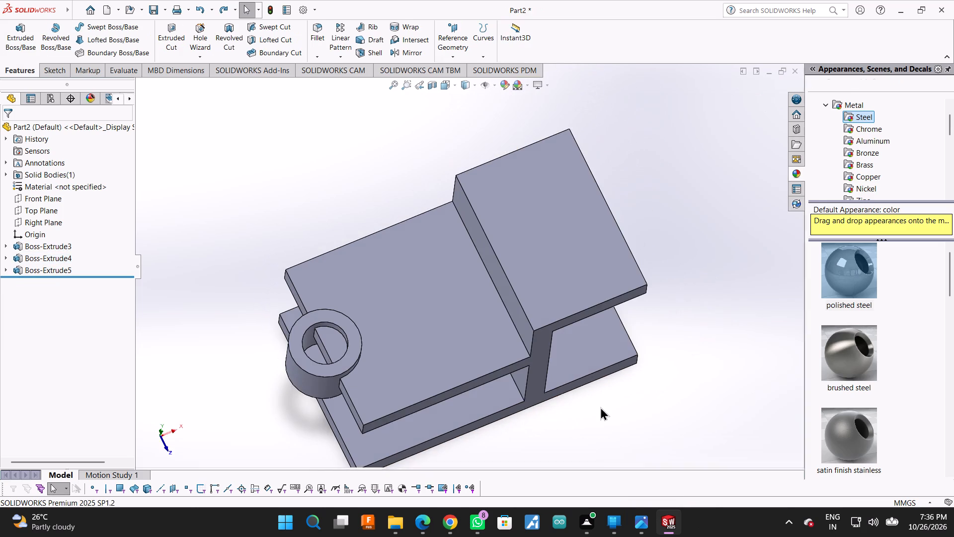
key(ctrl+z)
key(ctrl+z)
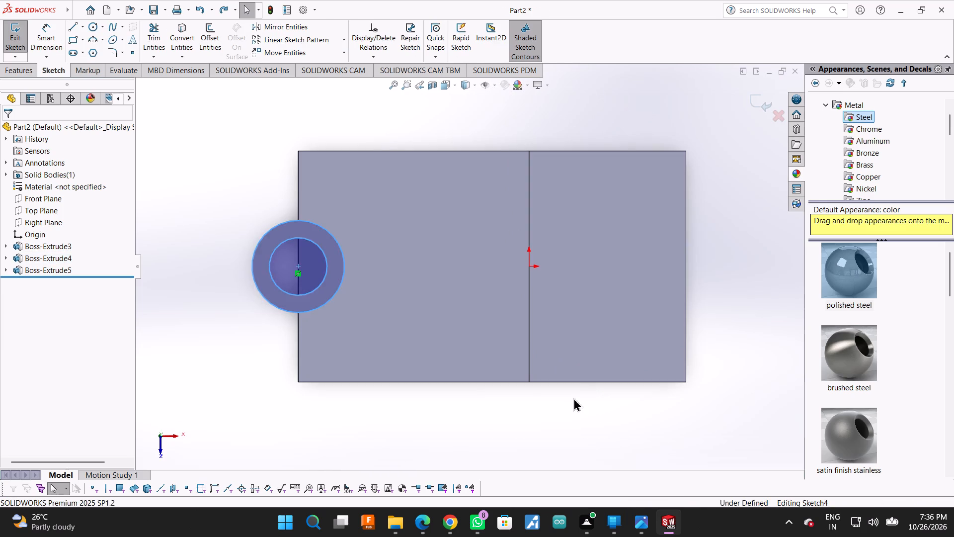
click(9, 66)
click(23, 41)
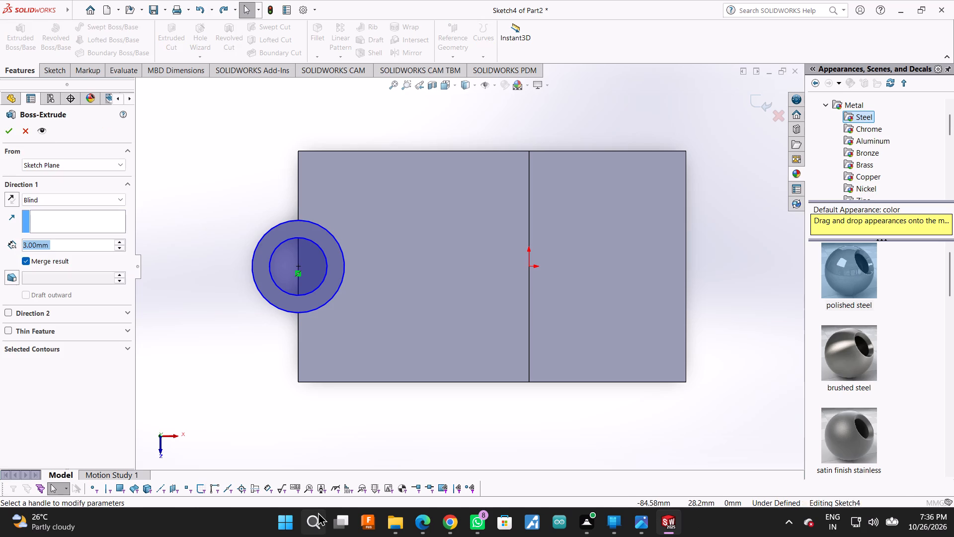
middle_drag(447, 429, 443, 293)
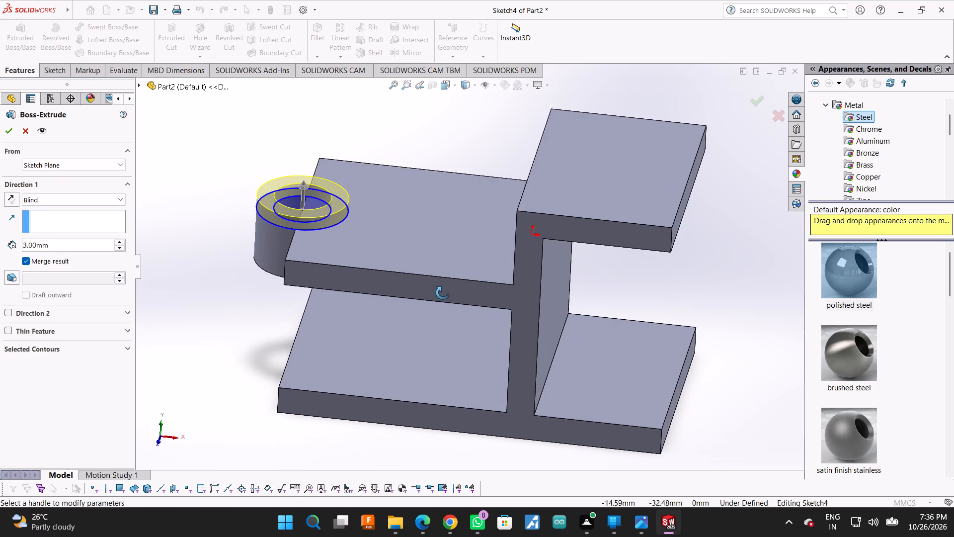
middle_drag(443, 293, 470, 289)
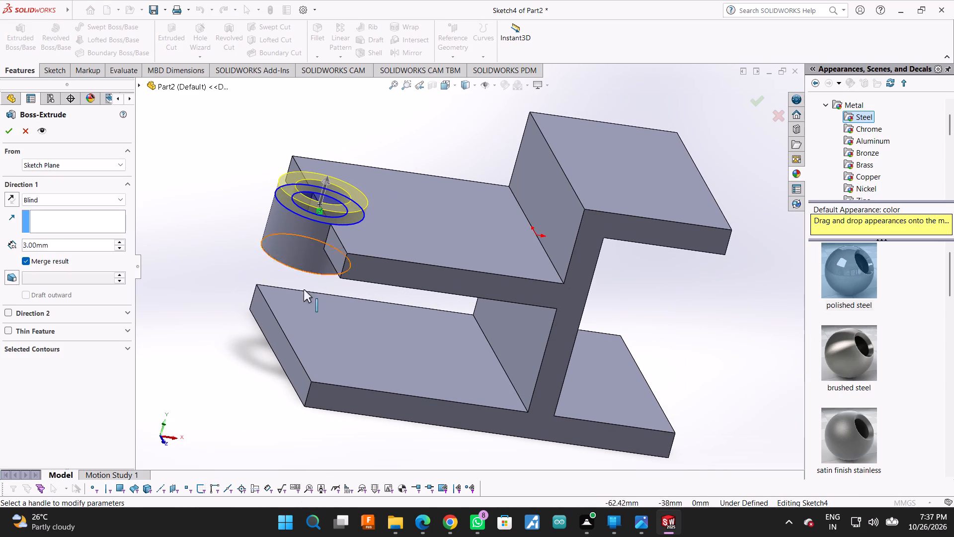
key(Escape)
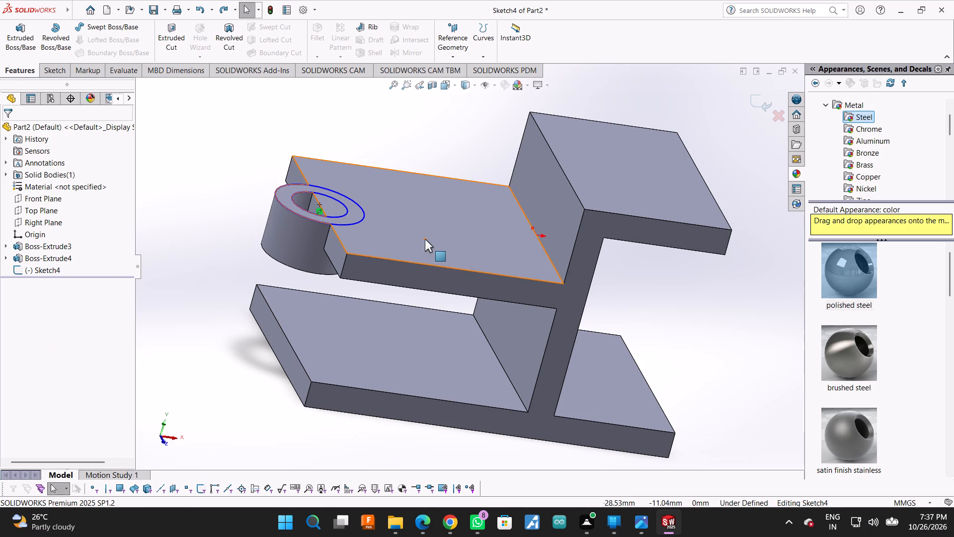
Undo the two-circle sketch on the arm face and the first ring extrusion, back to the dimensioned 20 mm and 12.5 mm circles.
key(ctrl+z)
key(ctrl+z)
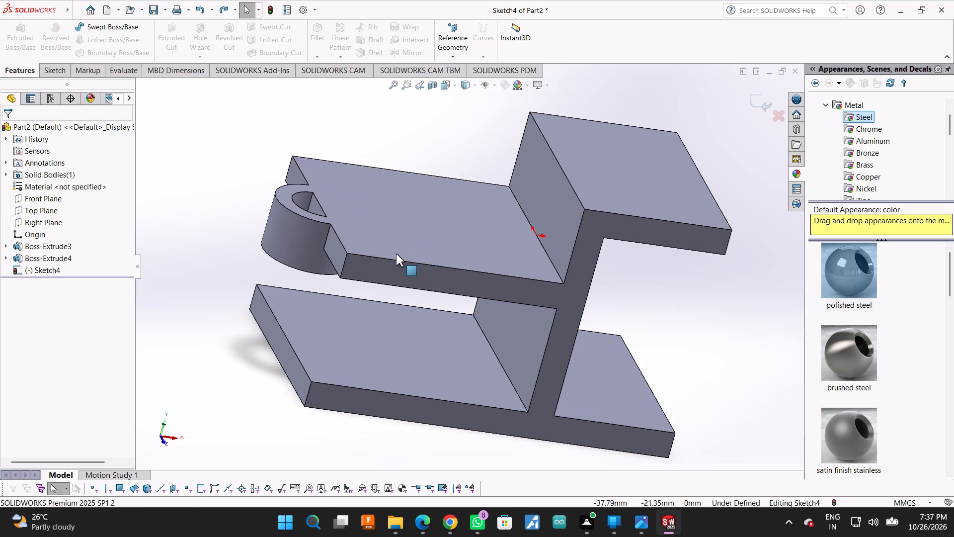
key(ctrl+z)
key(ctrl+z)
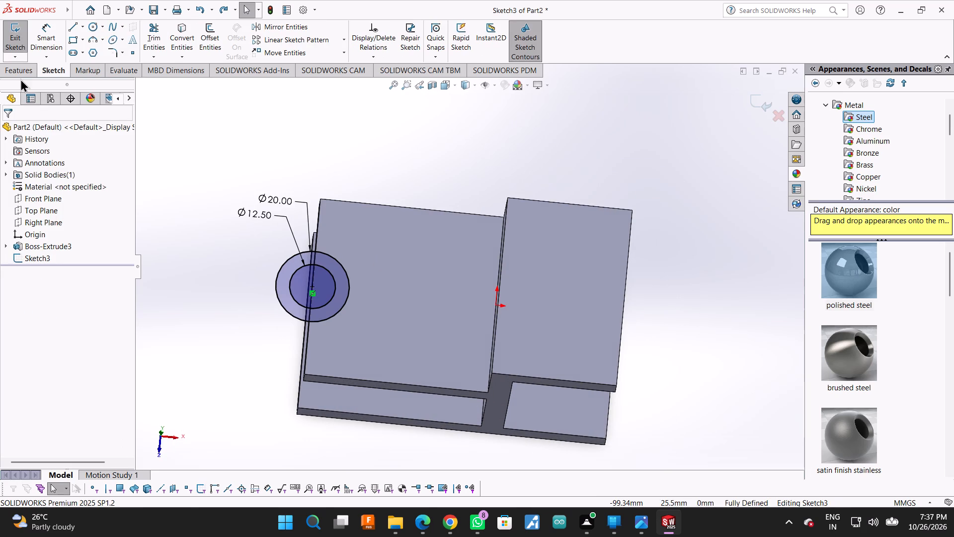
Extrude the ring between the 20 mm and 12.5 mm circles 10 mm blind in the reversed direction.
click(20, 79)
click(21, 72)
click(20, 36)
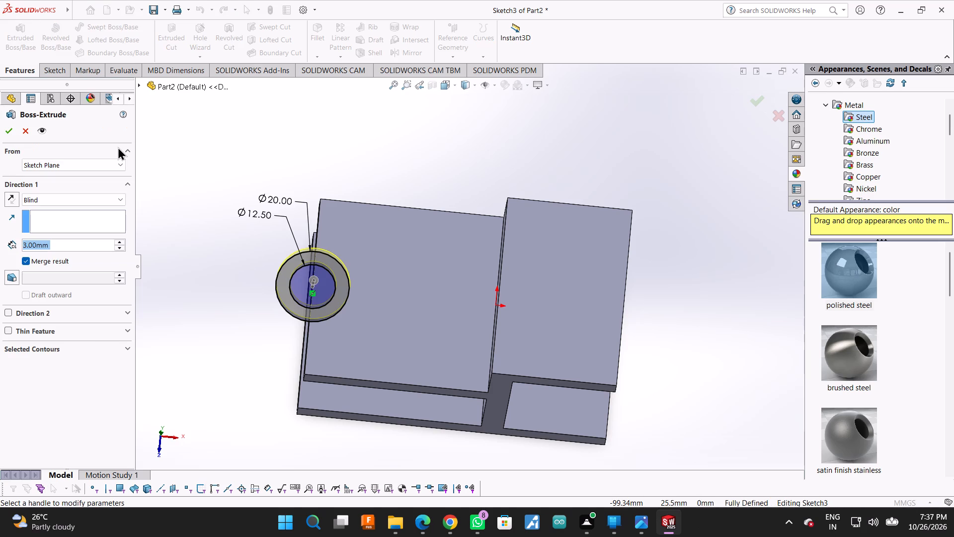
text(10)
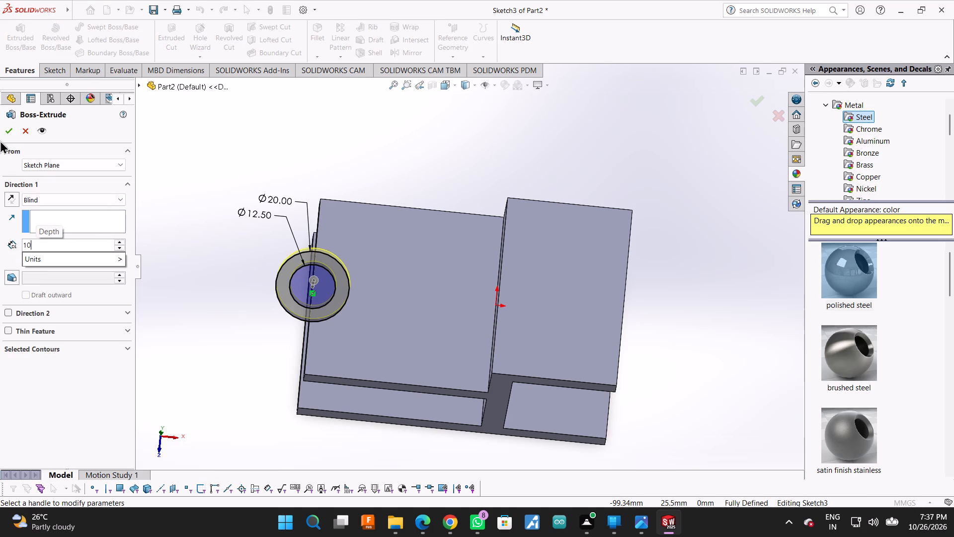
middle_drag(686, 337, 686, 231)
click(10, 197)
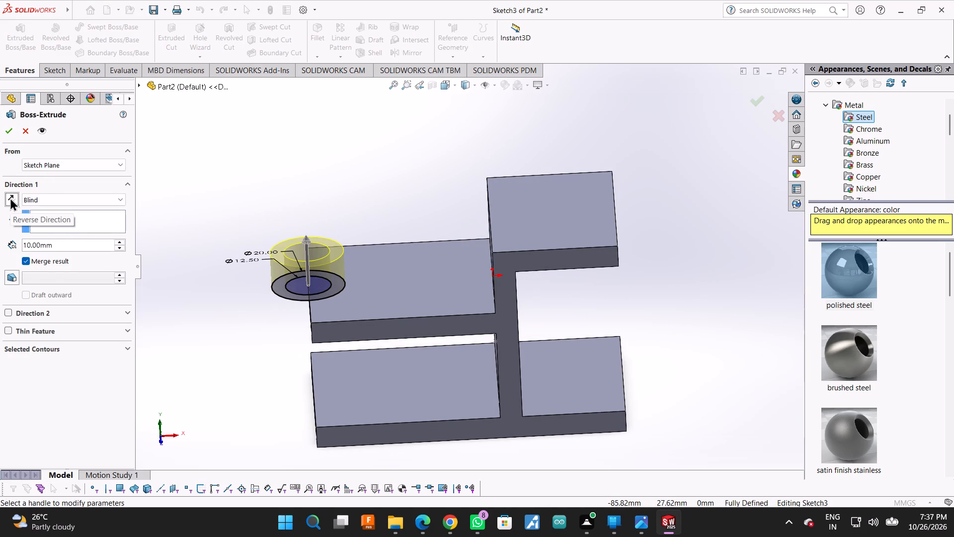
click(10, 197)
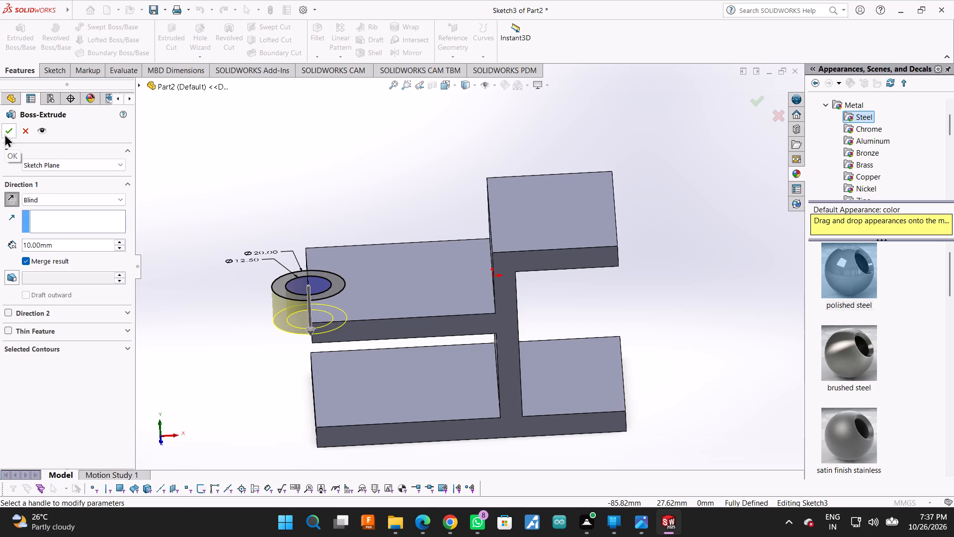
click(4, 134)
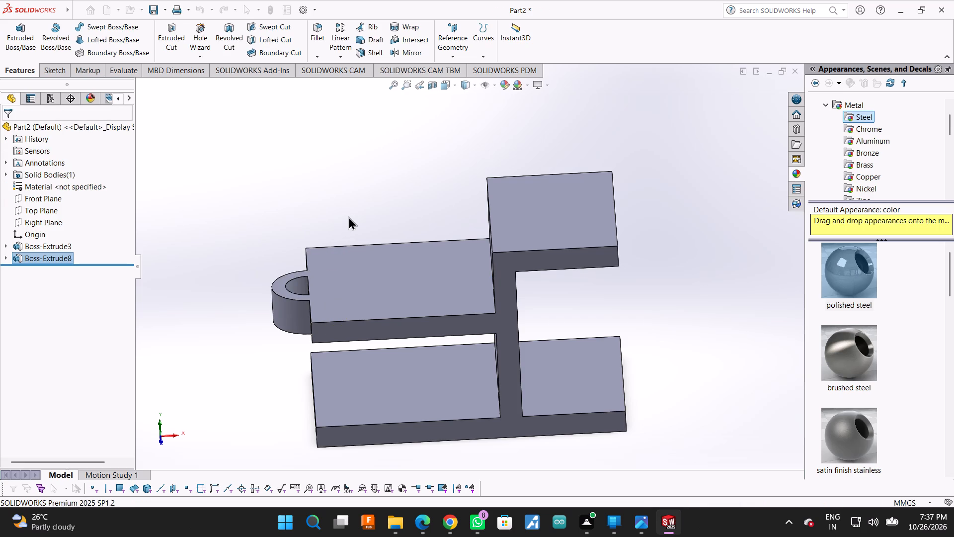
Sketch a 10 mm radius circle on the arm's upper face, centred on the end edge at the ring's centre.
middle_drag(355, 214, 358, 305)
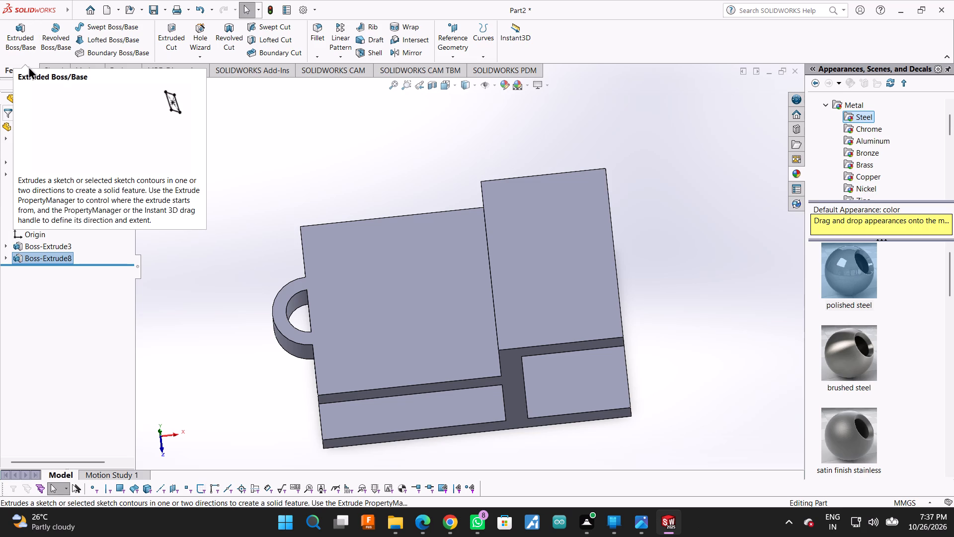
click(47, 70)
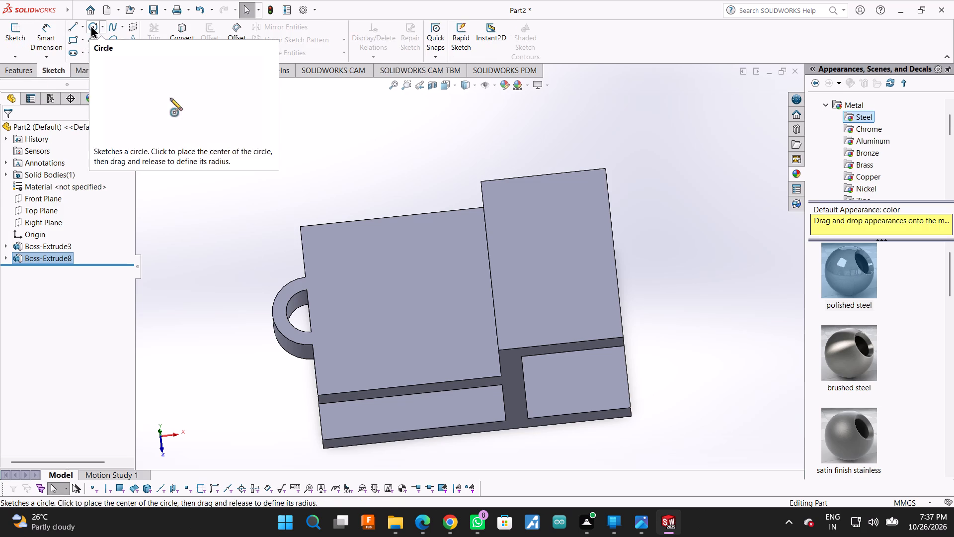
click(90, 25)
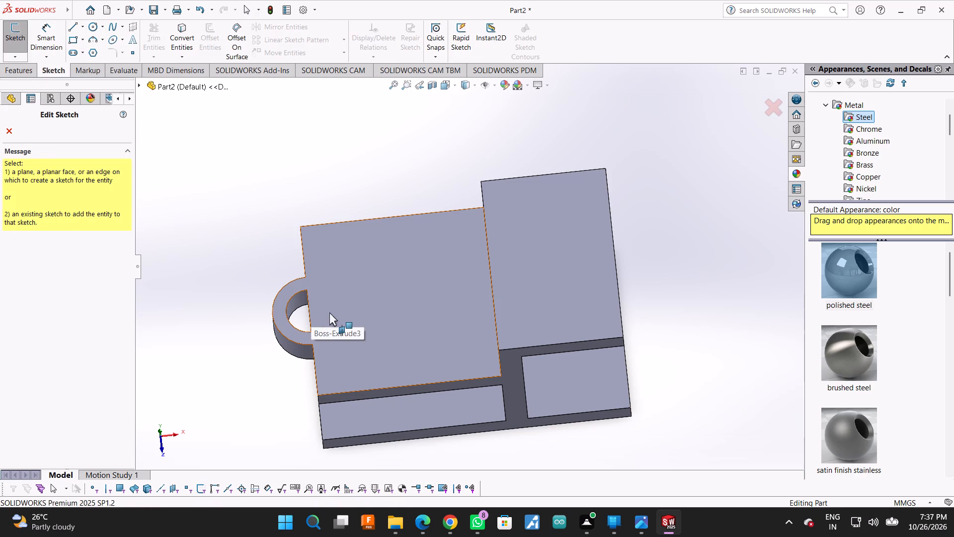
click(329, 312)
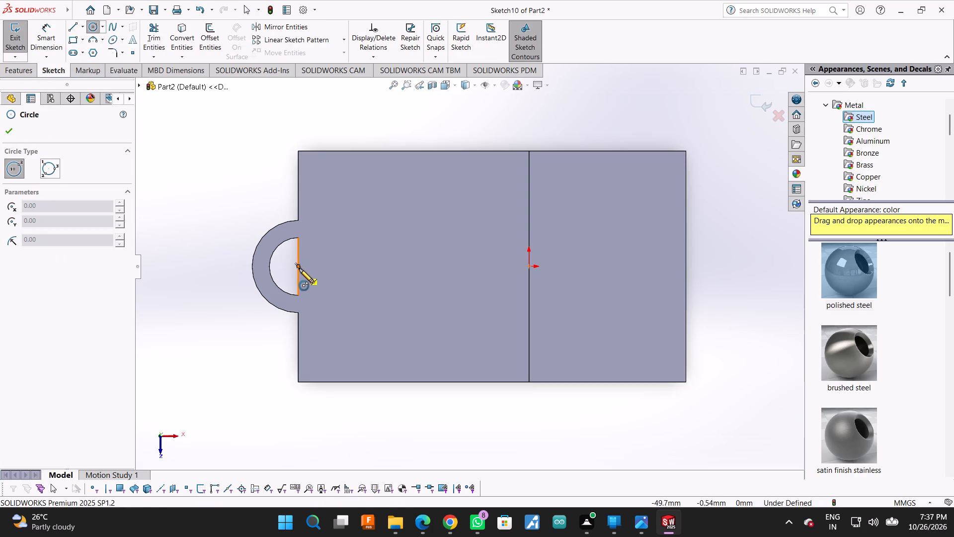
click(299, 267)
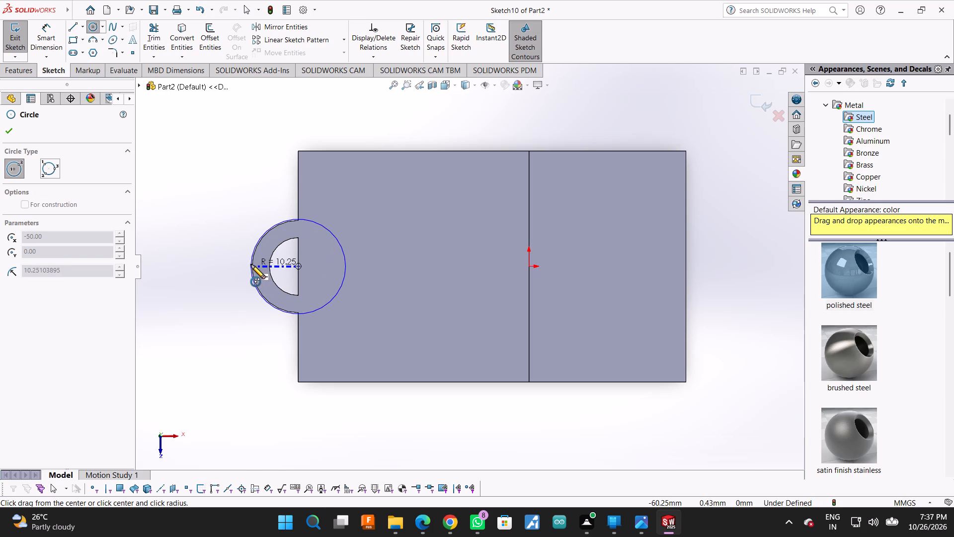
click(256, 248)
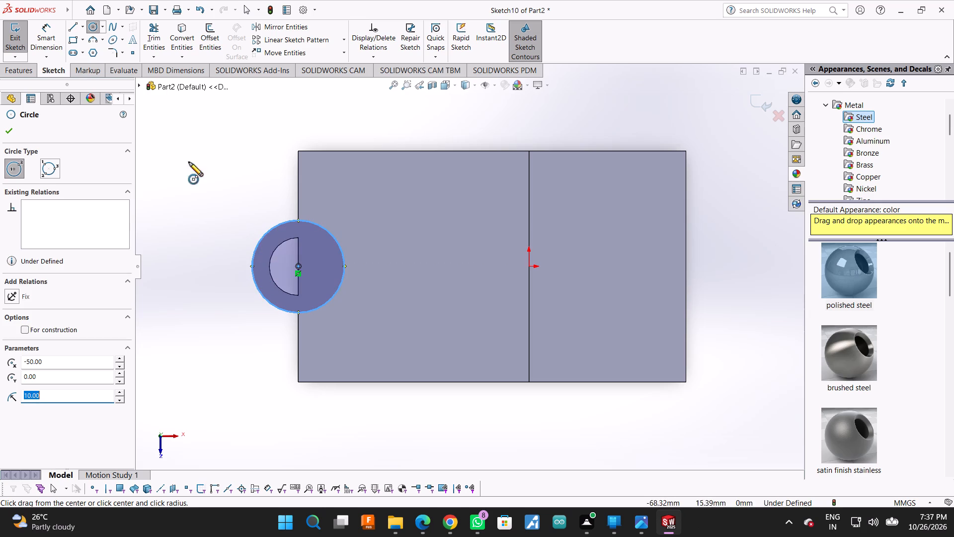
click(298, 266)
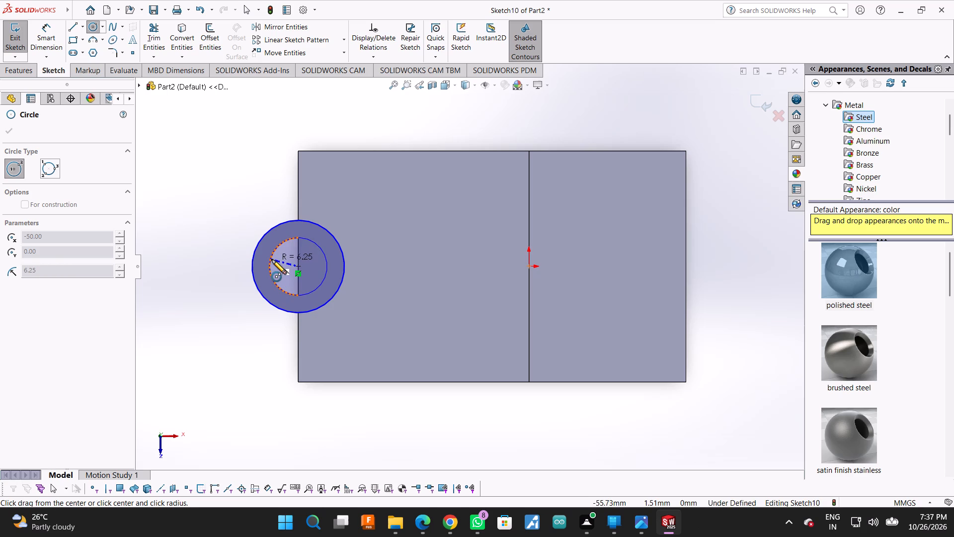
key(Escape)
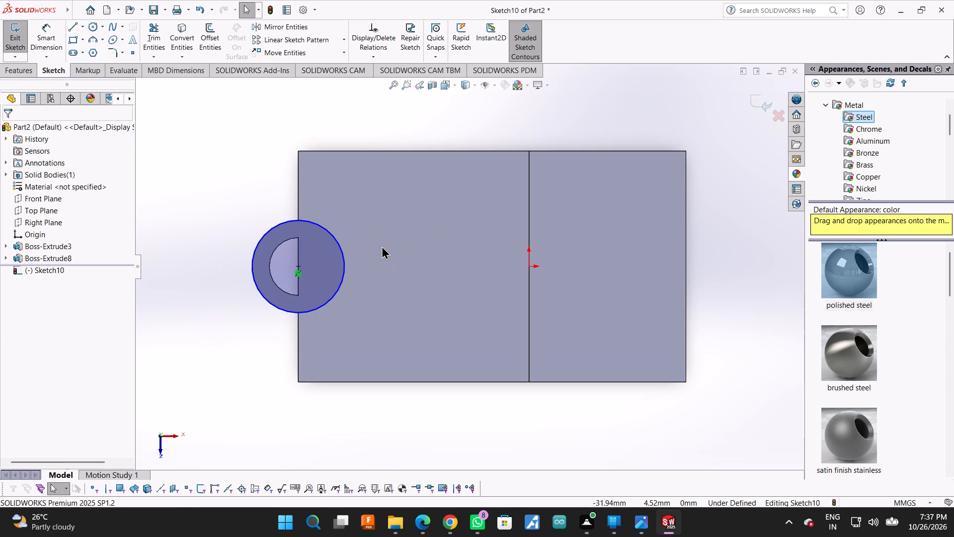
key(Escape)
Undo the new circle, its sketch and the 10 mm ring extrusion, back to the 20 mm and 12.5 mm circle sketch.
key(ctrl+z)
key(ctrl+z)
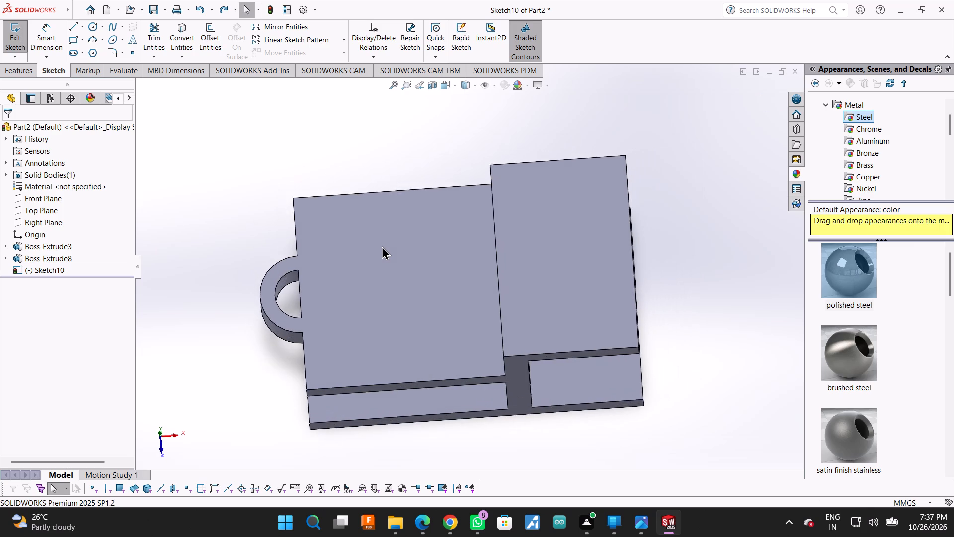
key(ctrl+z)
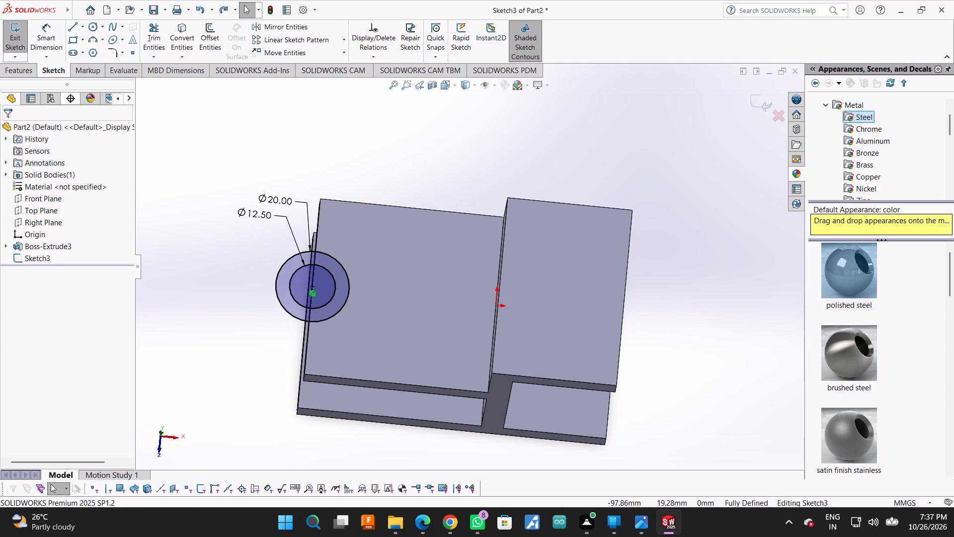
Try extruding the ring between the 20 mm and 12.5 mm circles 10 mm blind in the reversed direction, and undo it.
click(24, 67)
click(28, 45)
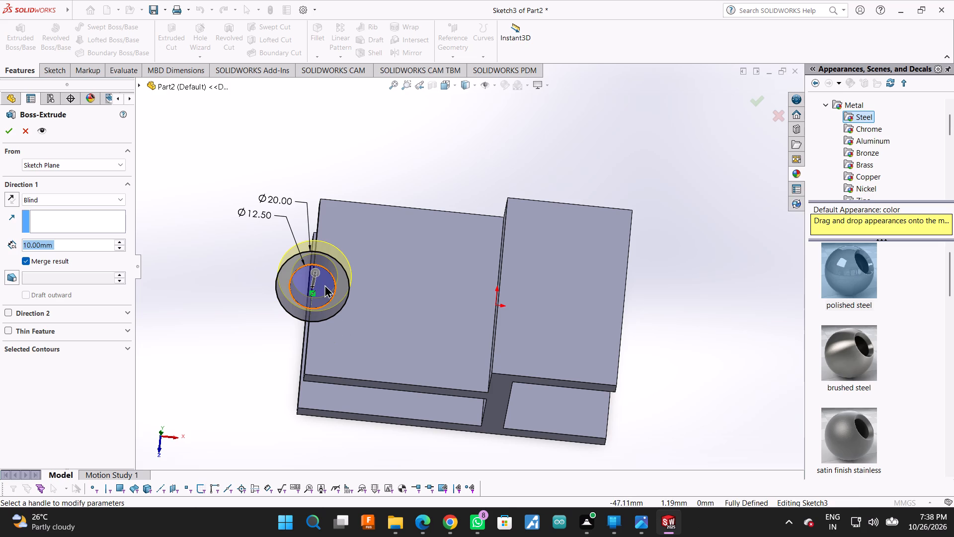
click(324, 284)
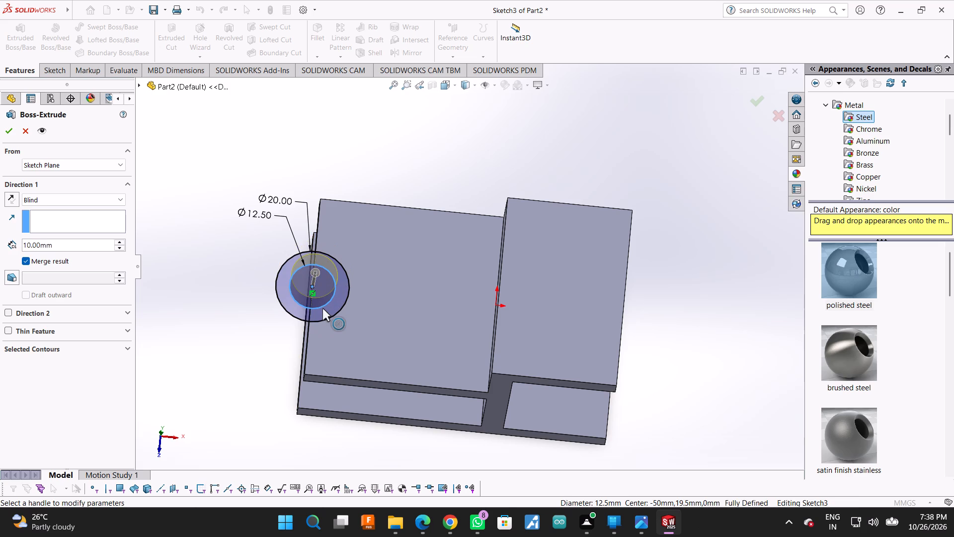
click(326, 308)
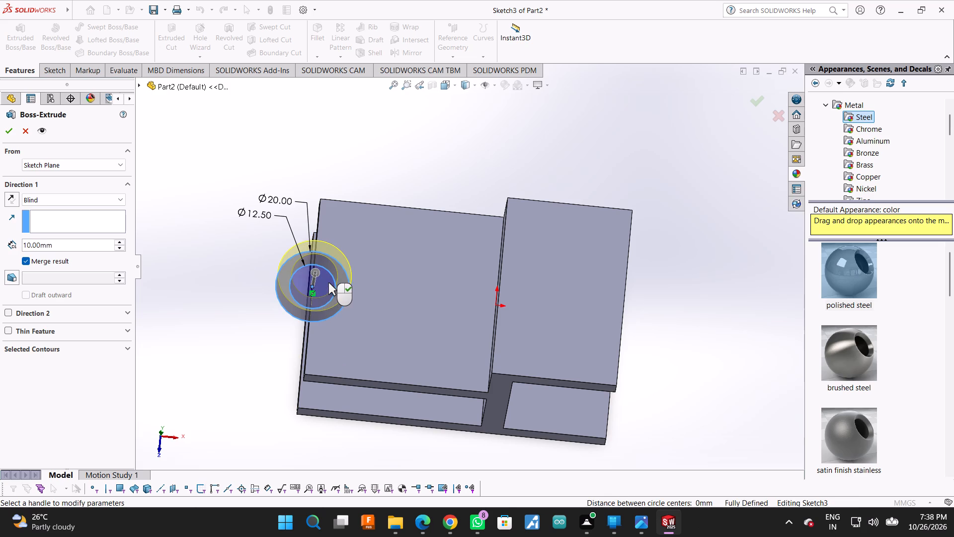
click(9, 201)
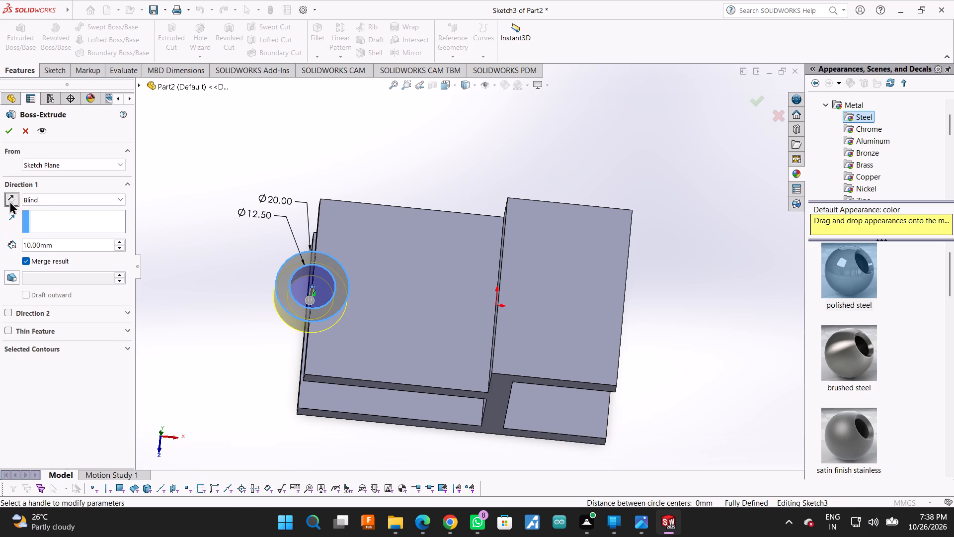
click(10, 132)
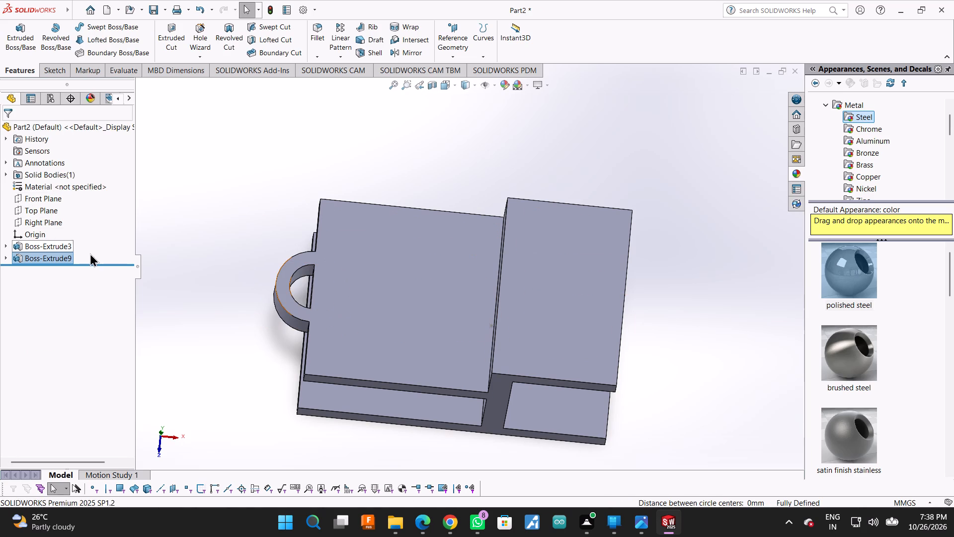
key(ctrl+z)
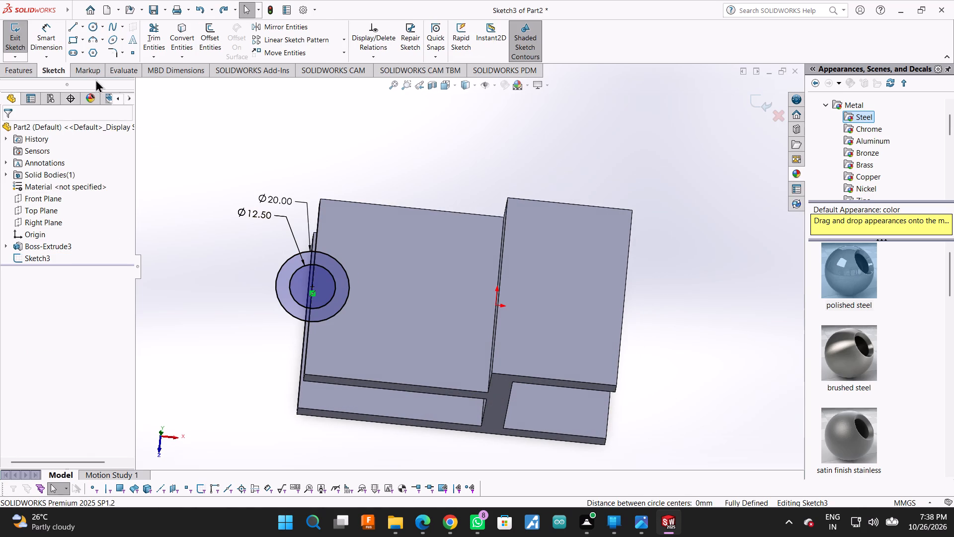
Delete the 12.5 mm inner circle from the boss sketch, including its associated dimension.
click(334, 282)
key(Delete)
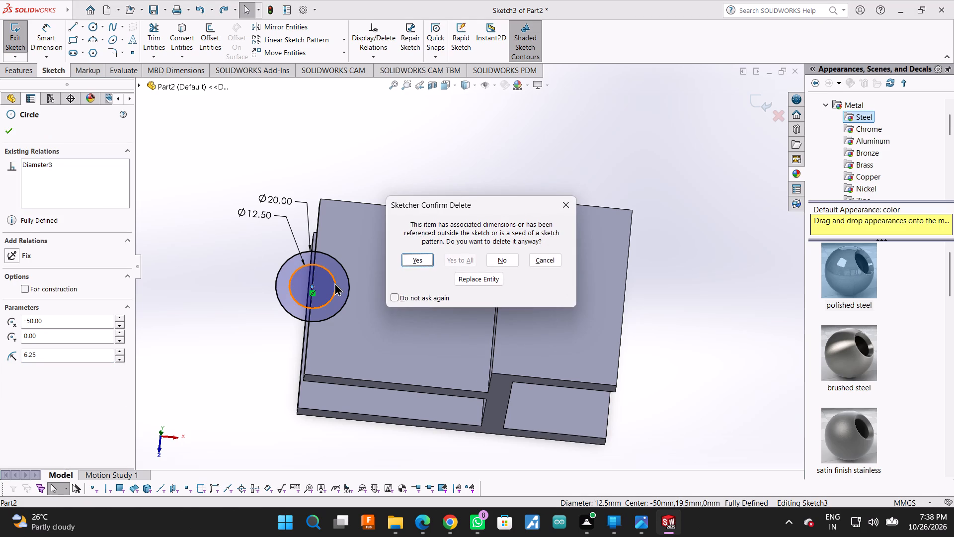
click(422, 256)
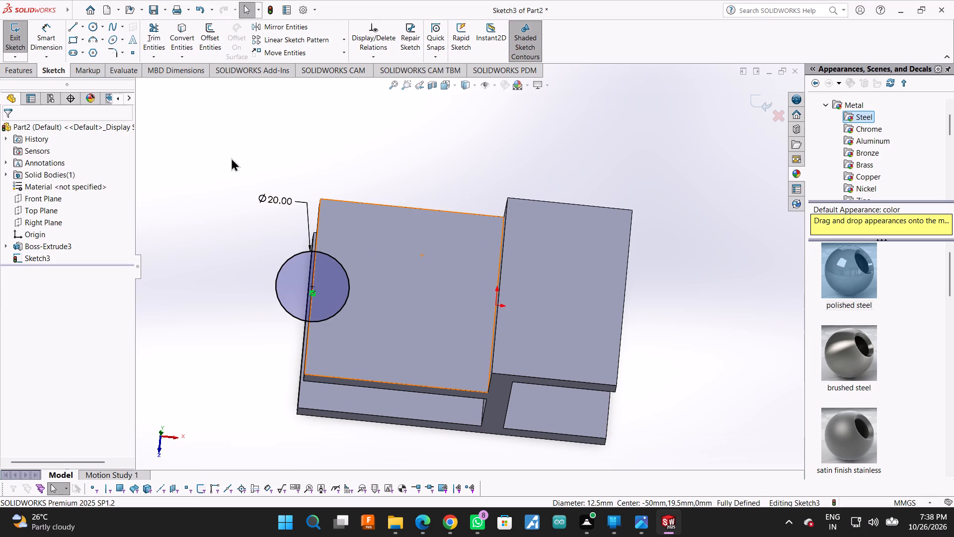
Extrude the solid 20 mm circle 10 mm blind in the reversed direction, merged with the arm.
click(23, 66)
click(14, 46)
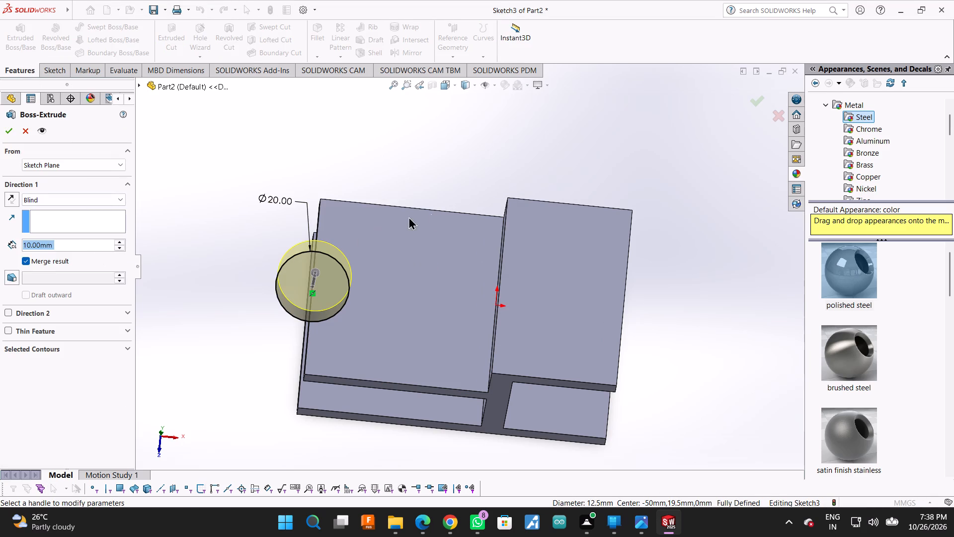
middle_drag(460, 175, 491, 92)
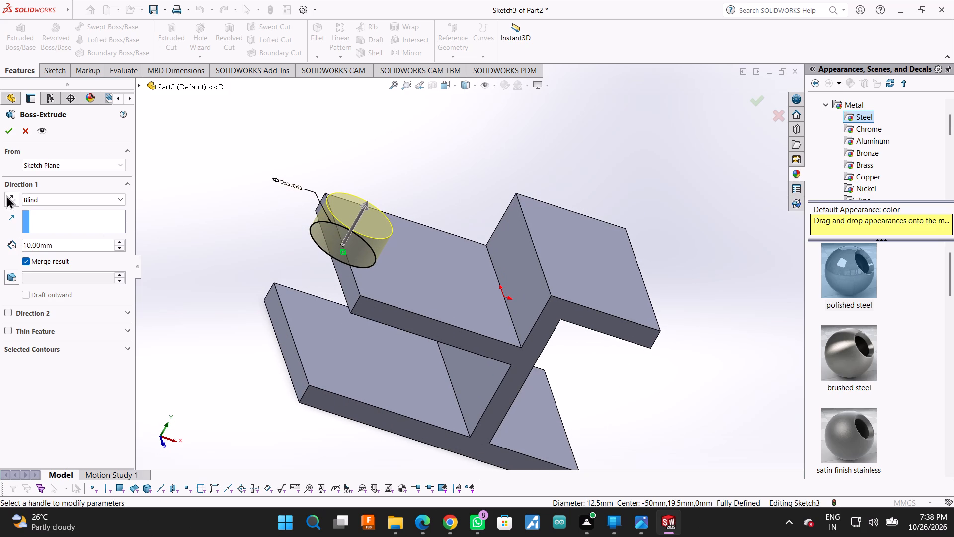
click(8, 197)
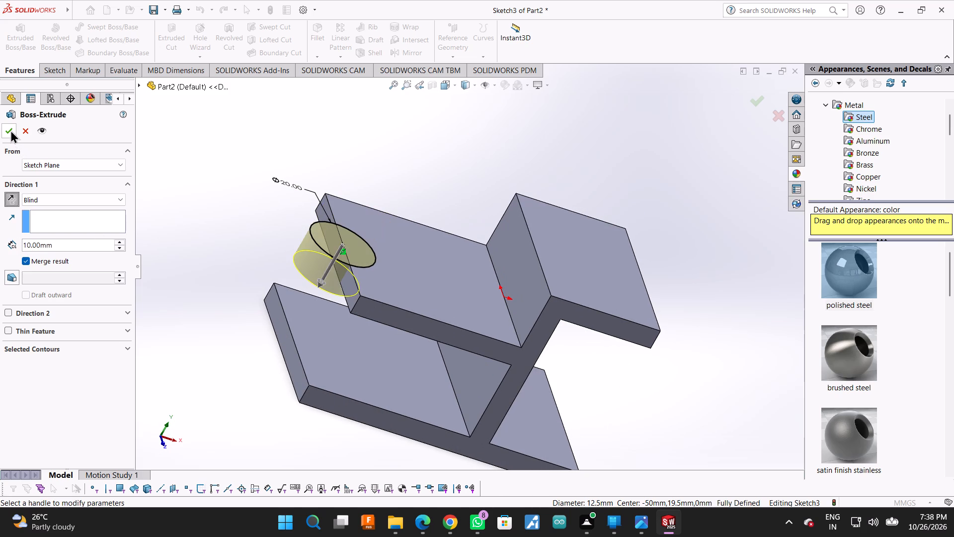
click(10, 130)
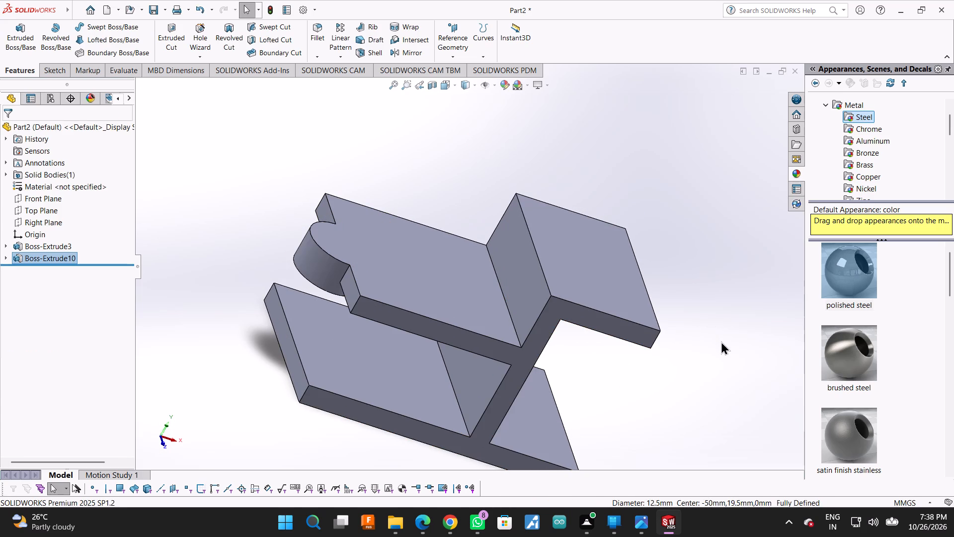
Sketch a 10 mm radius circle on the arm's upper face, centred on the end edge and matching the rounded boss outline.
middle_drag(721, 341, 690, 345)
scroll(716, 341, down, 1)
click(272, 238)
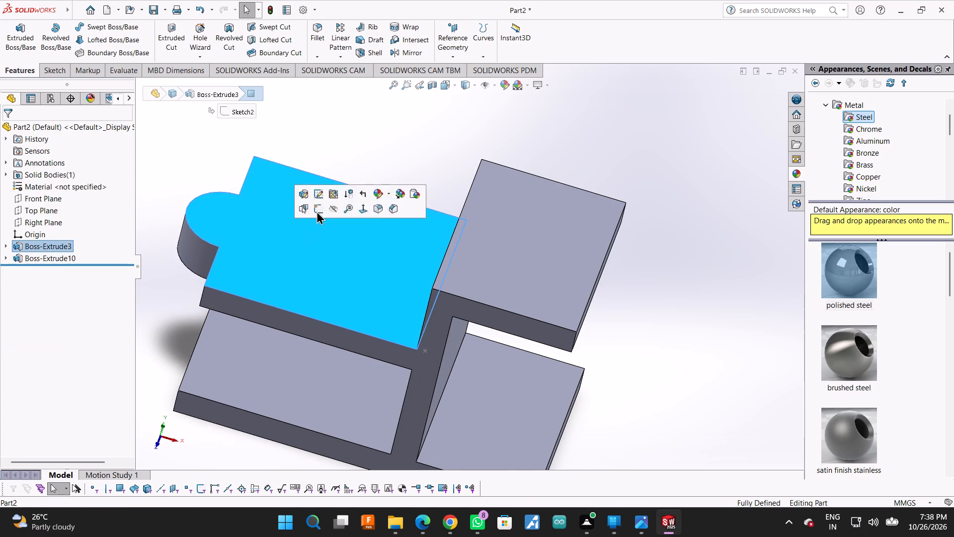
click(317, 210)
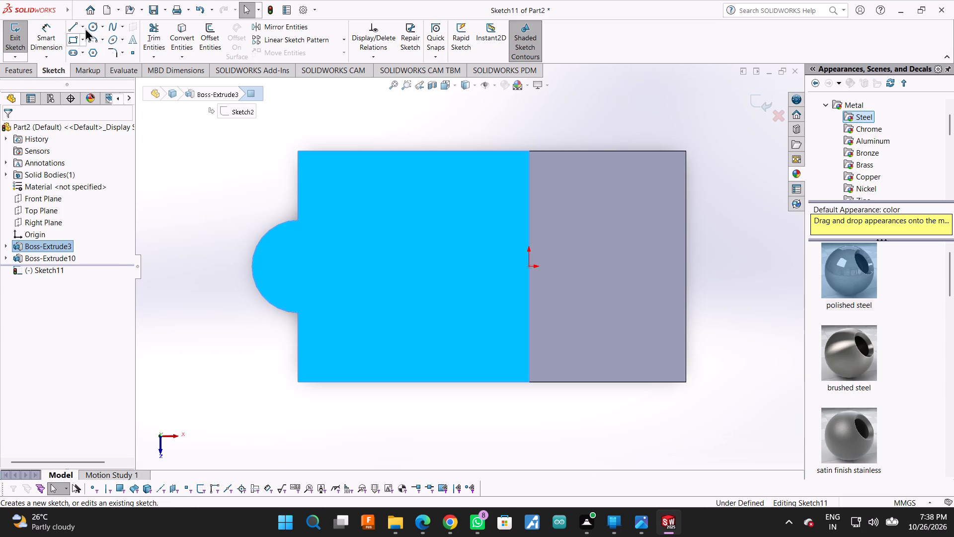
click(93, 25)
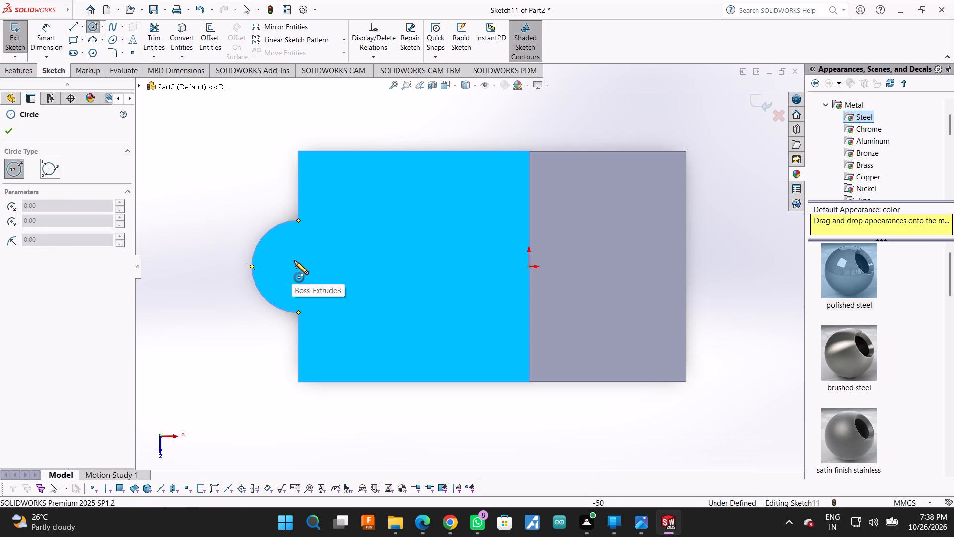
click(298, 265)
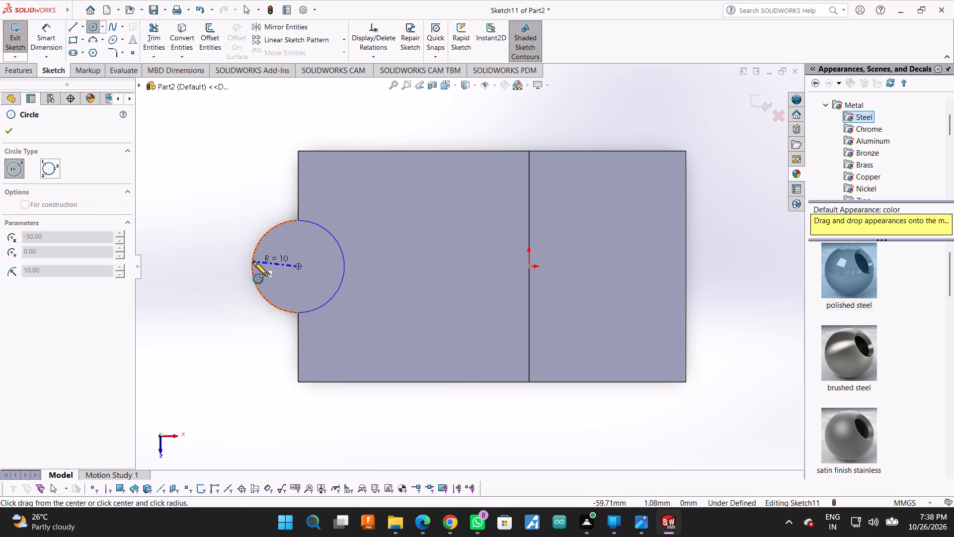
click(253, 262)
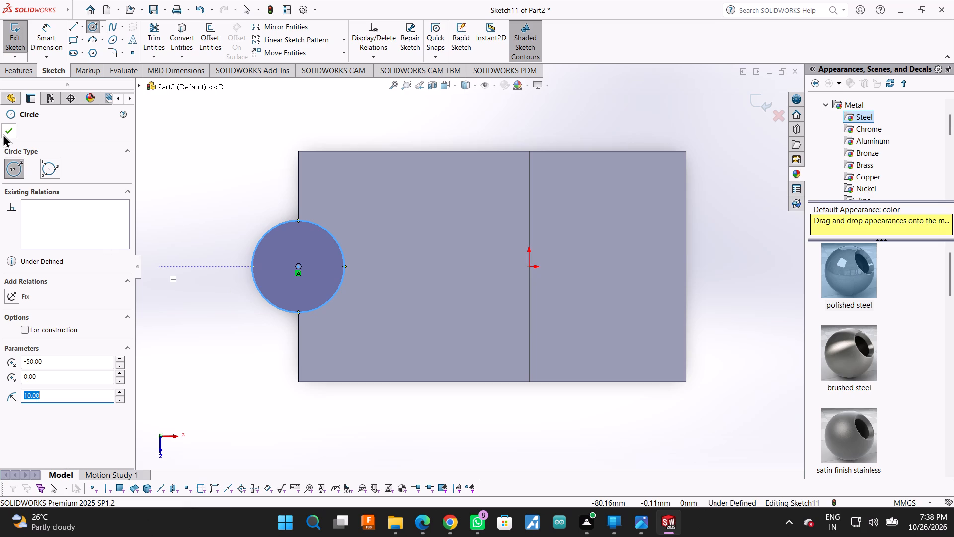
click(3, 134)
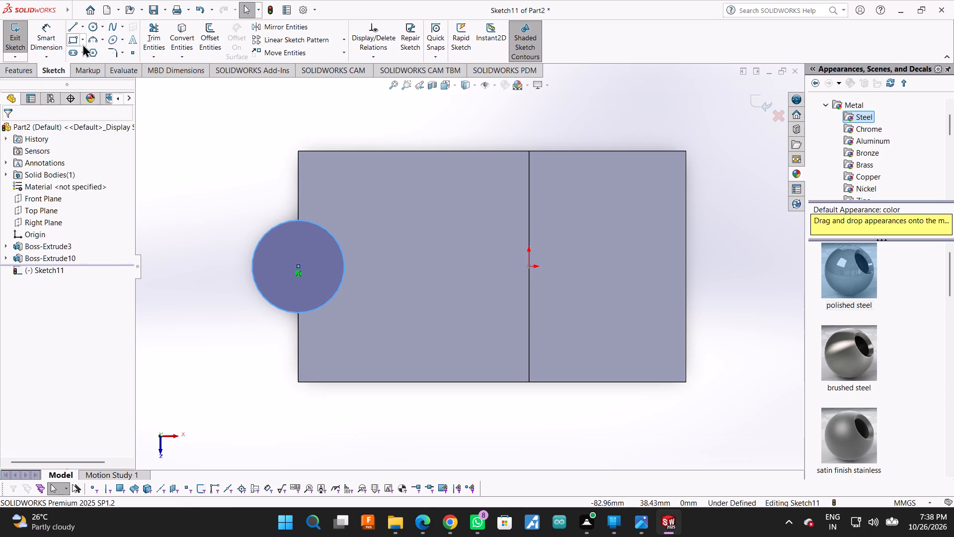
Extrude the 10 mm radius circle 5 mm blind upward from the arm's upper face.
click(34, 63)
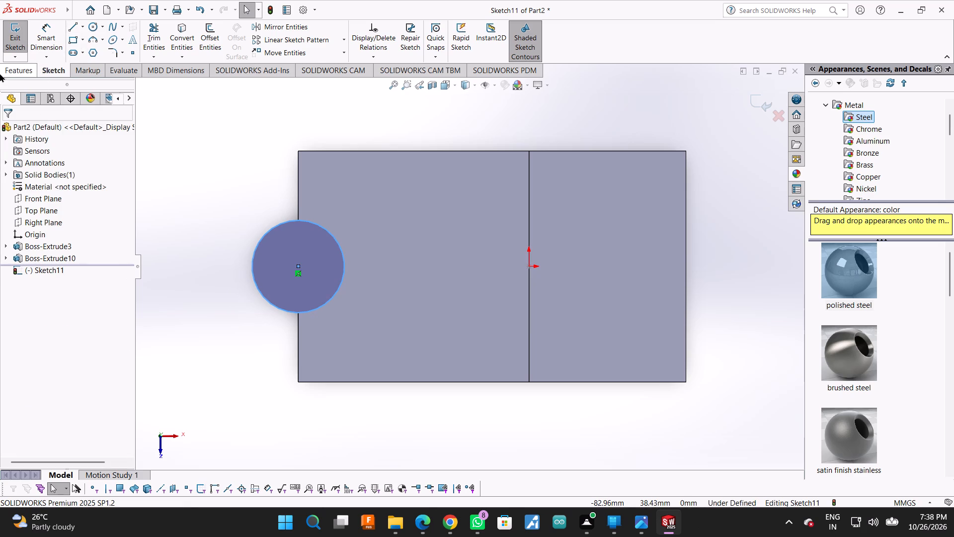
click(12, 68)
click(17, 31)
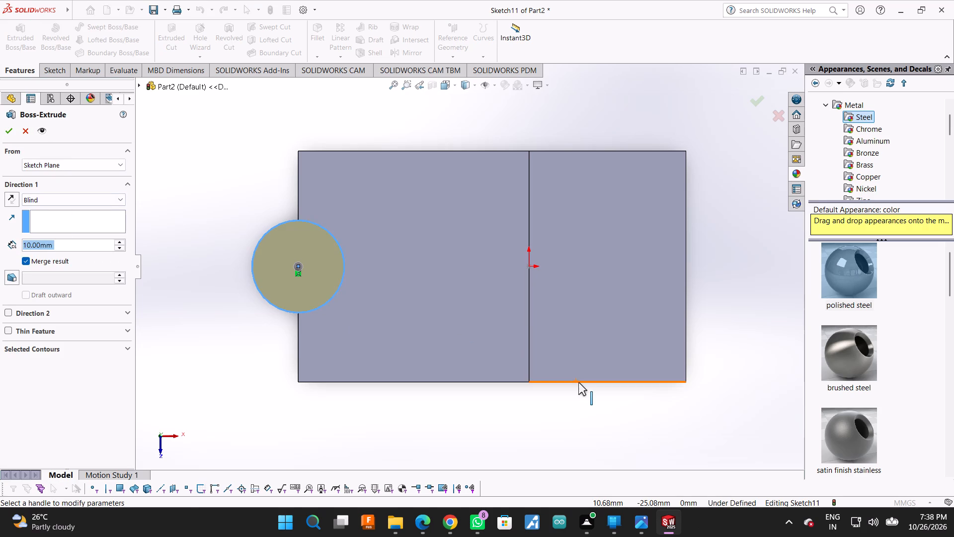
middle_drag(577, 384, 580, 298)
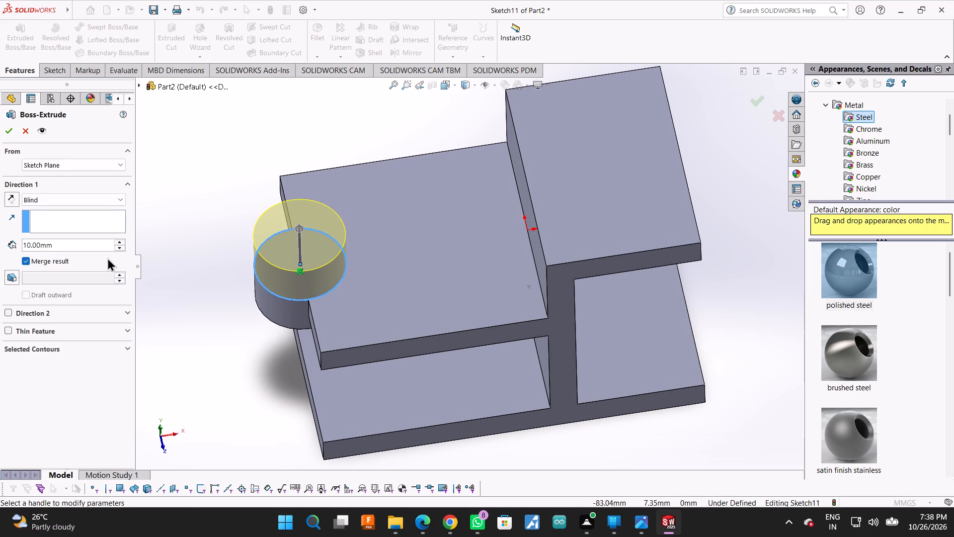
double_click(82, 244)
key(5)
key(Return)
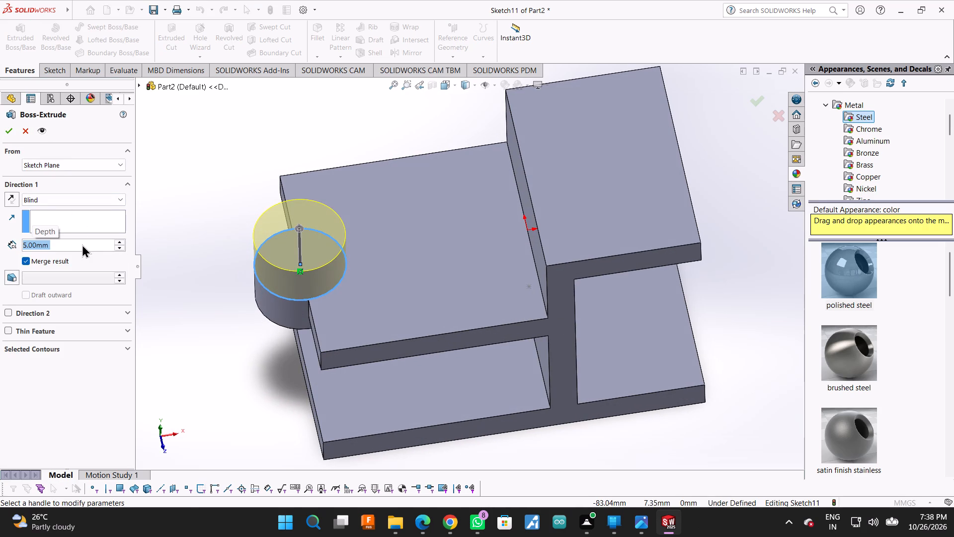
click(11, 126)
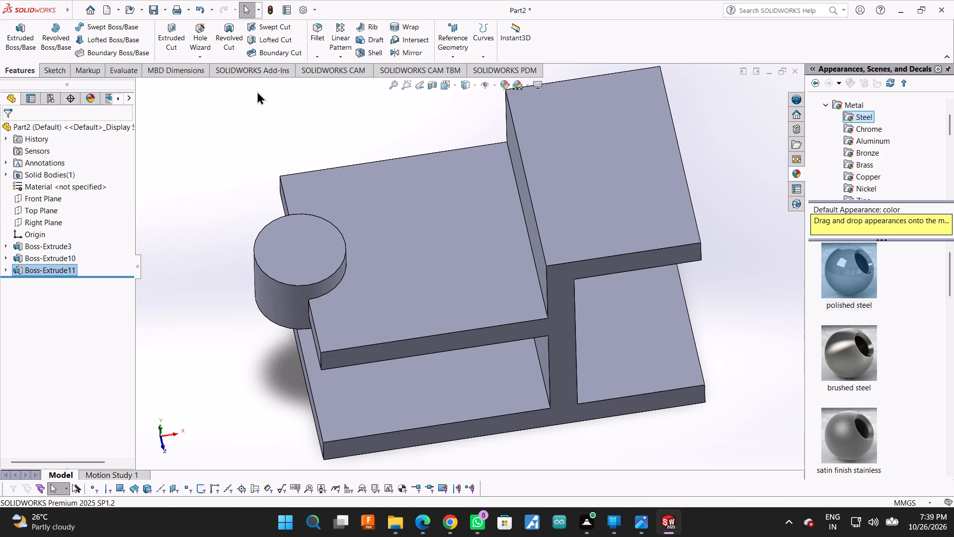
Sketch a circle of about 5.8 mm radius on the round boss's top face, concentric with the boss.
click(285, 249)
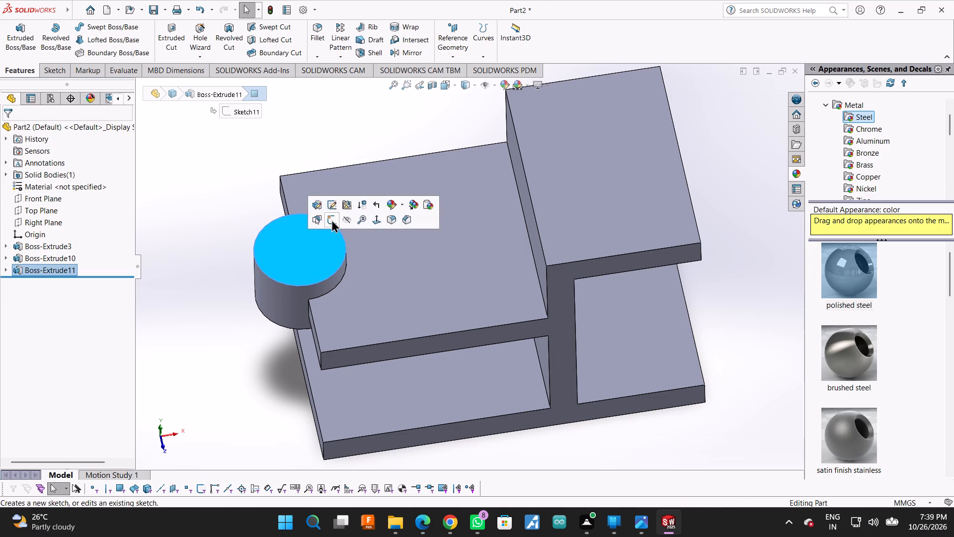
click(331, 219)
click(86, 26)
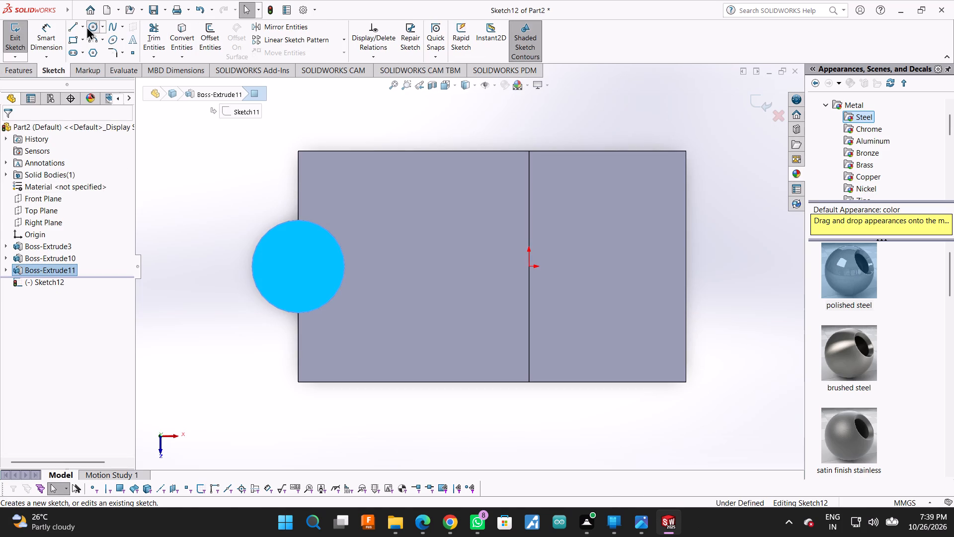
click(298, 267)
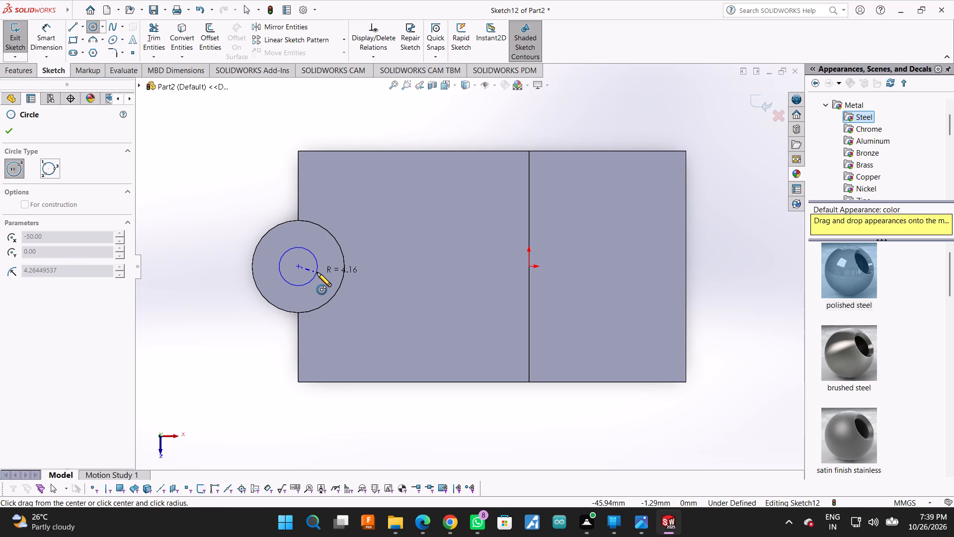
text(12.5)
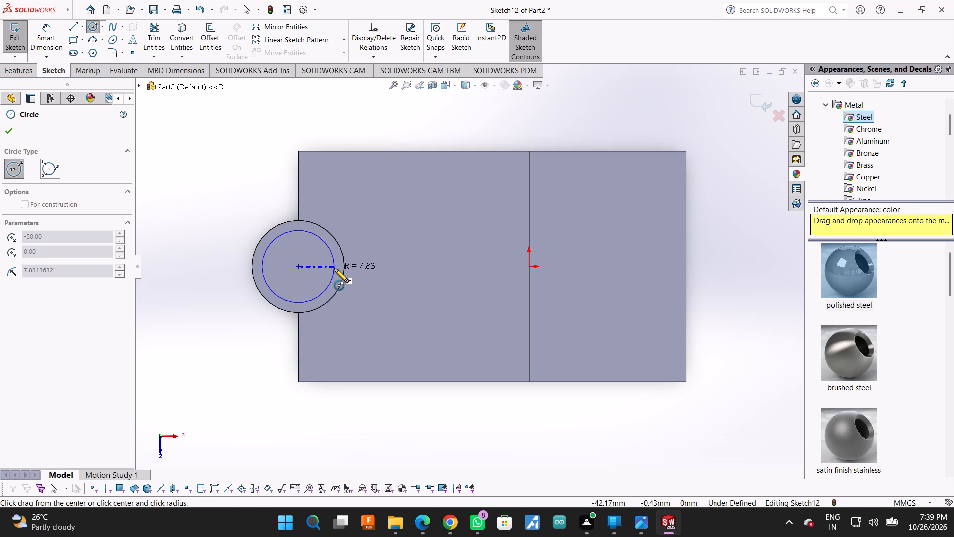
click(325, 268)
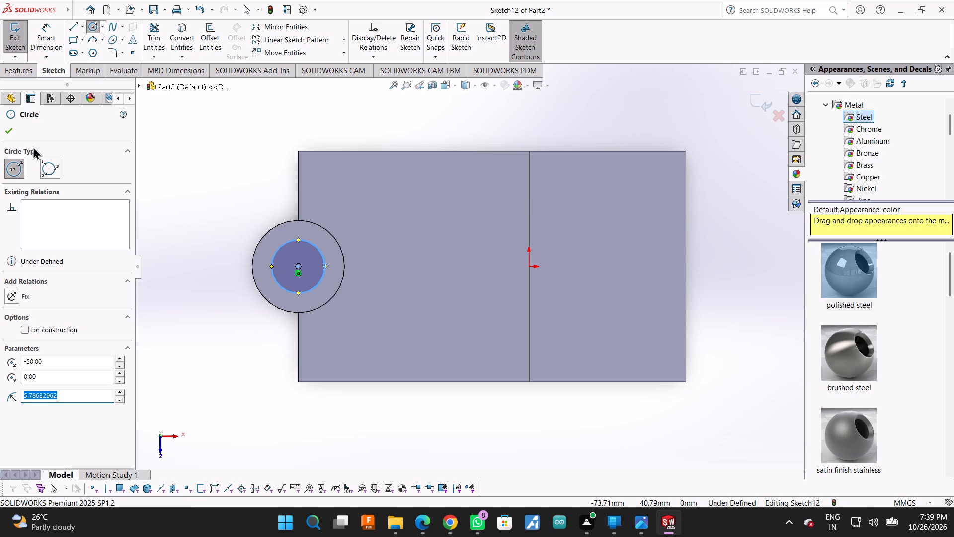
click(0, 129)
click(4, 130)
Dimension the inner circle on the boss's top face to a 12.5 mm diameter.
click(43, 29)
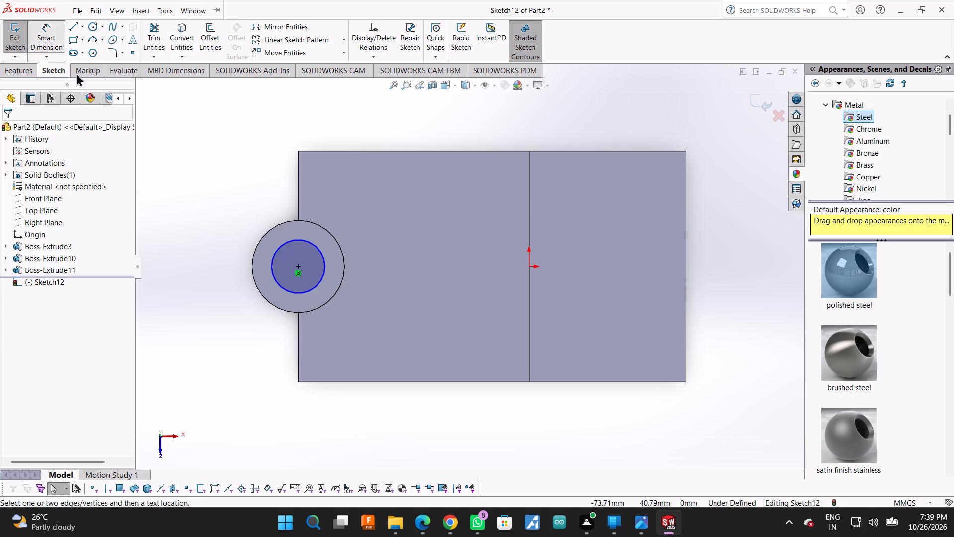
click(286, 243)
click(243, 150)
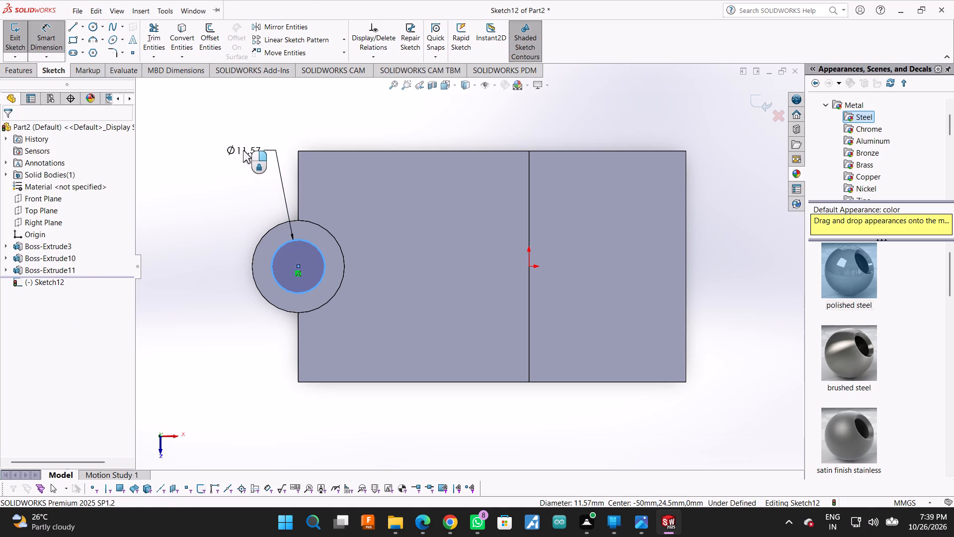
key(1)
text(2.5)
key(Return)
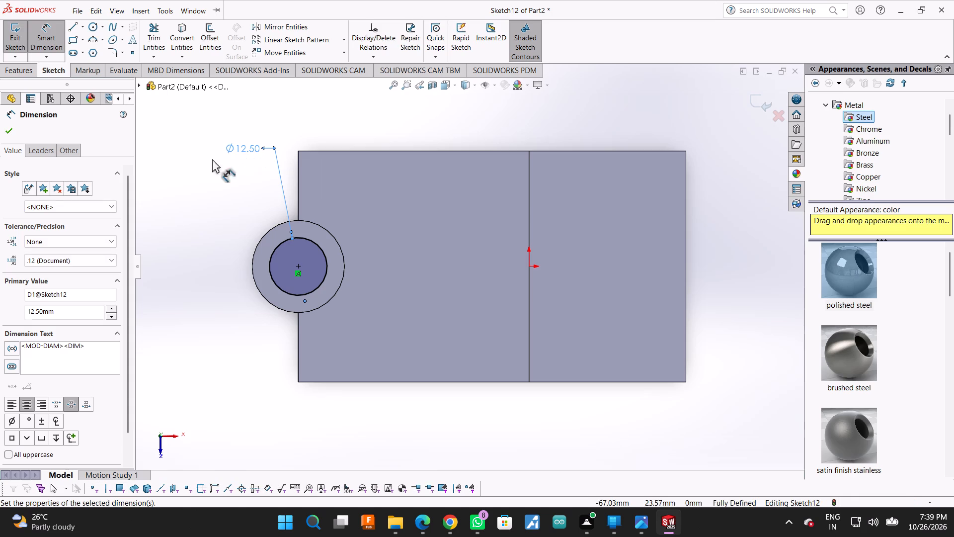
click(11, 126)
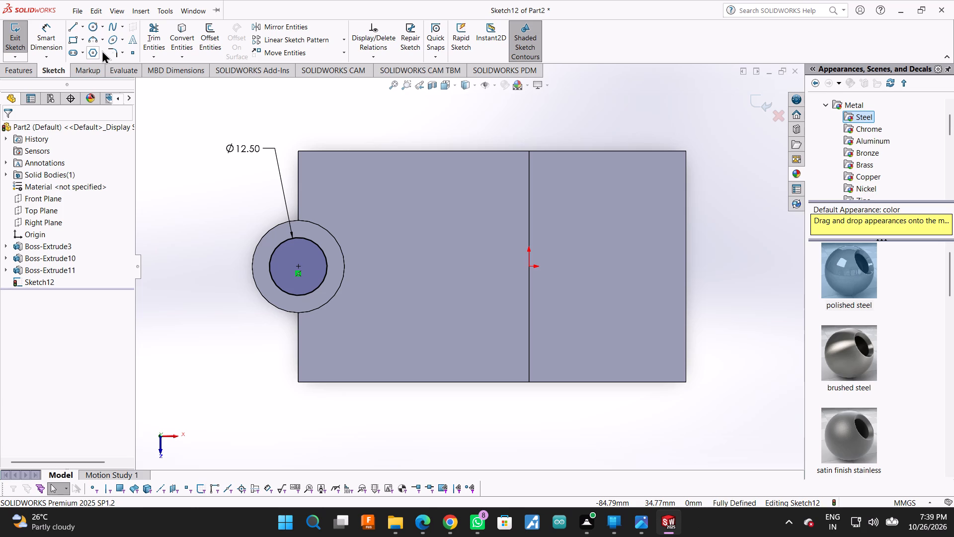
Cut the 12.5 mm circle 3 mm blind into the round boss's top face.
click(21, 64)
click(173, 37)
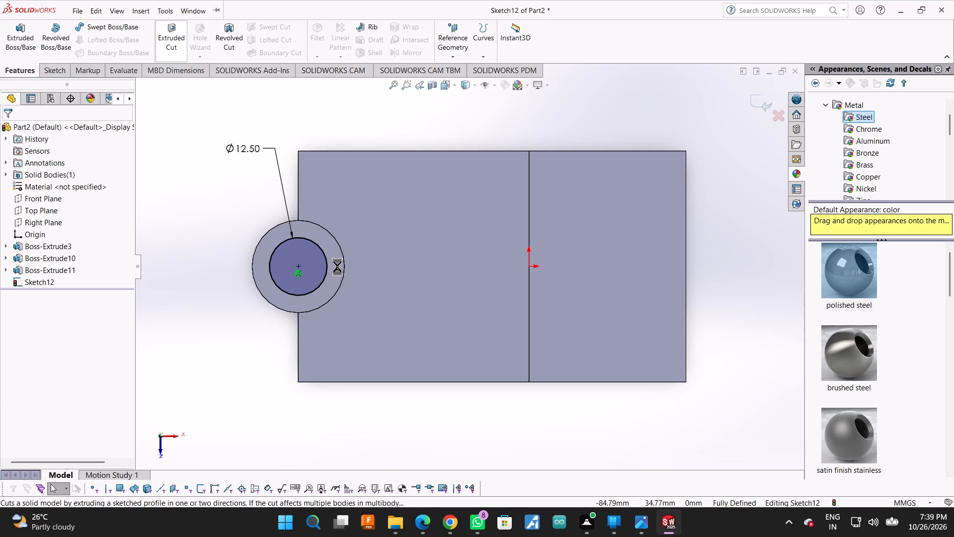
middle_drag(401, 409, 405, 321)
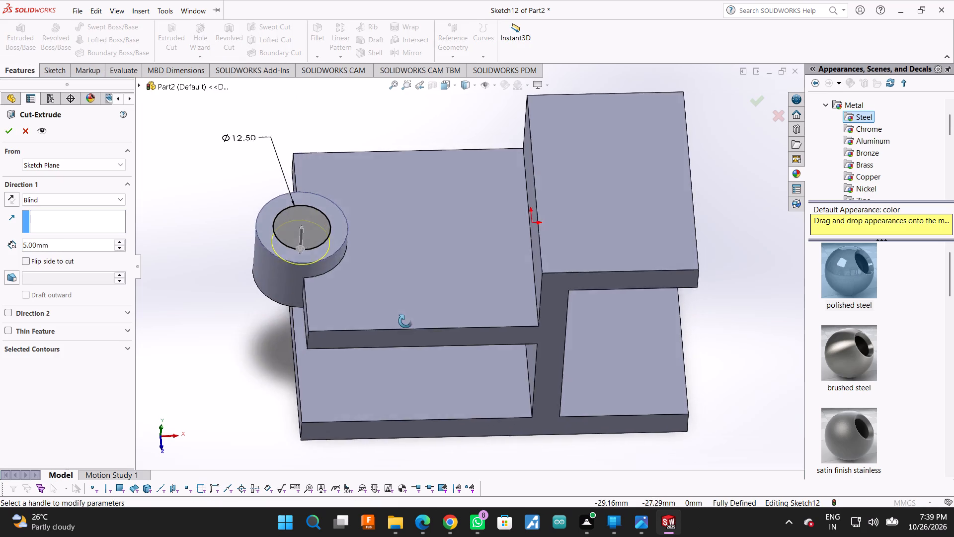
middle_drag(405, 321, 407, 287)
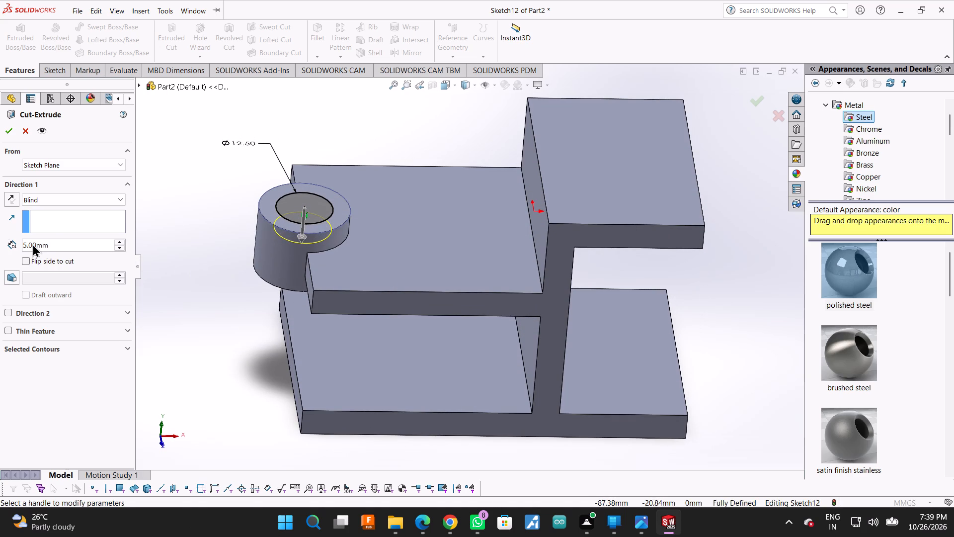
double_click(50, 244)
key(3)
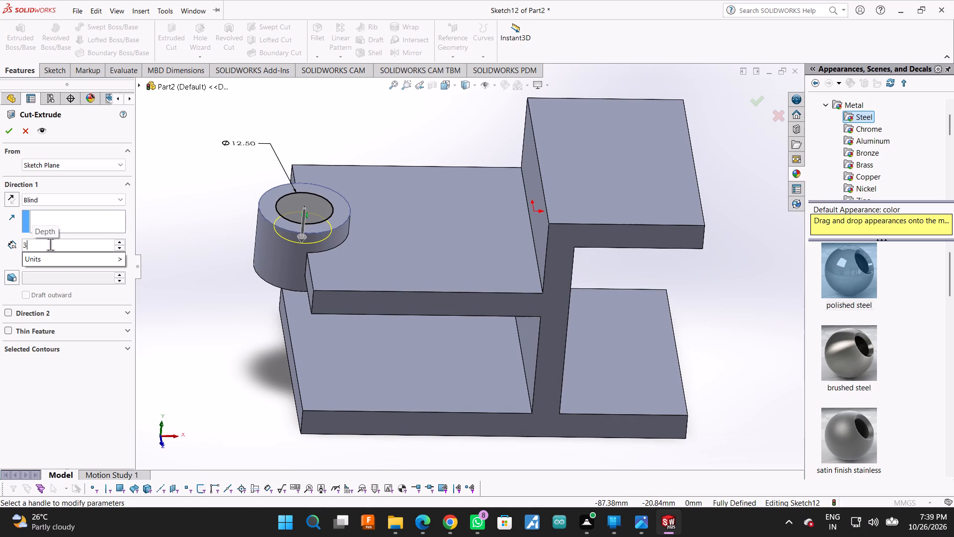
key(Return)
click(4, 131)
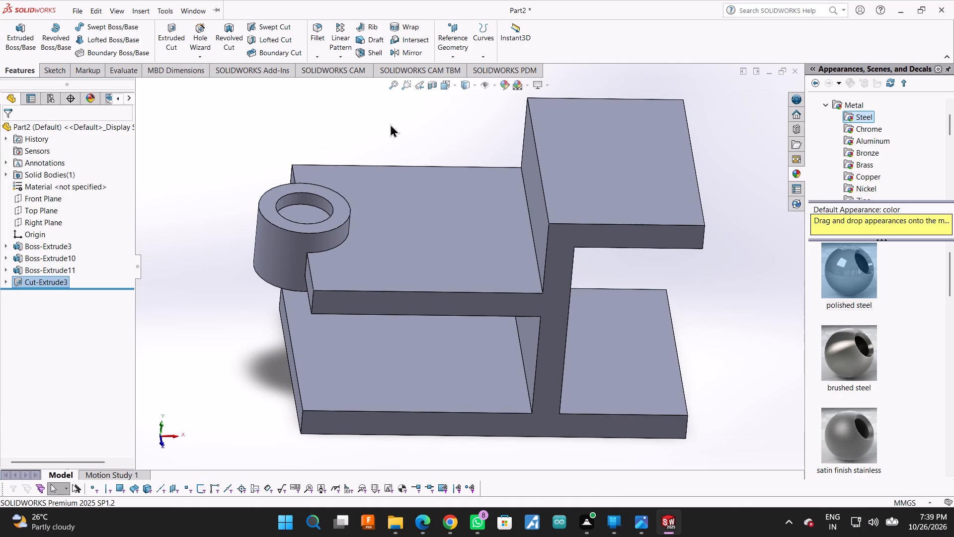
Sketch a circle of about 4.3 mm radius on the floor of the boss's recess, concentric with the boss.
middle_click(378, 145)
middle_drag(389, 122, 382, 168)
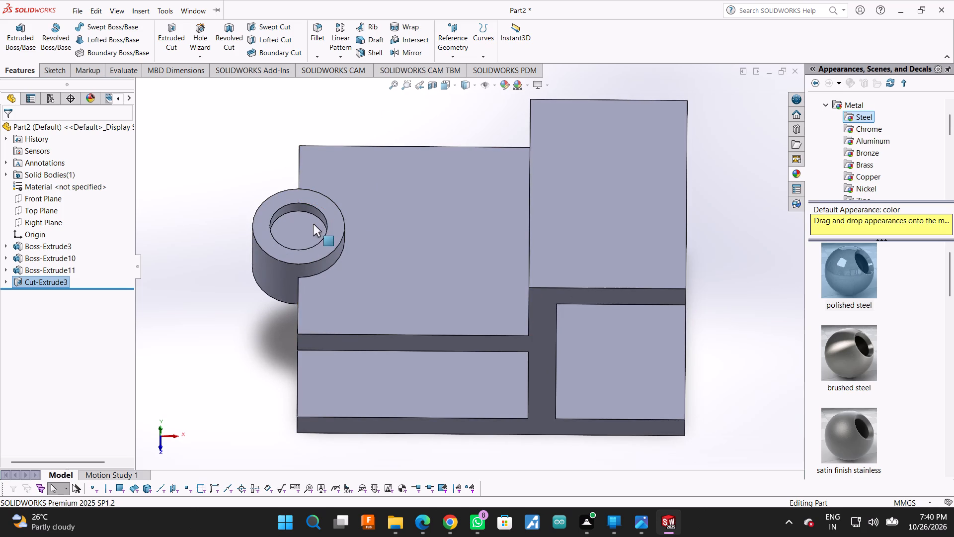
click(313, 224)
click(361, 190)
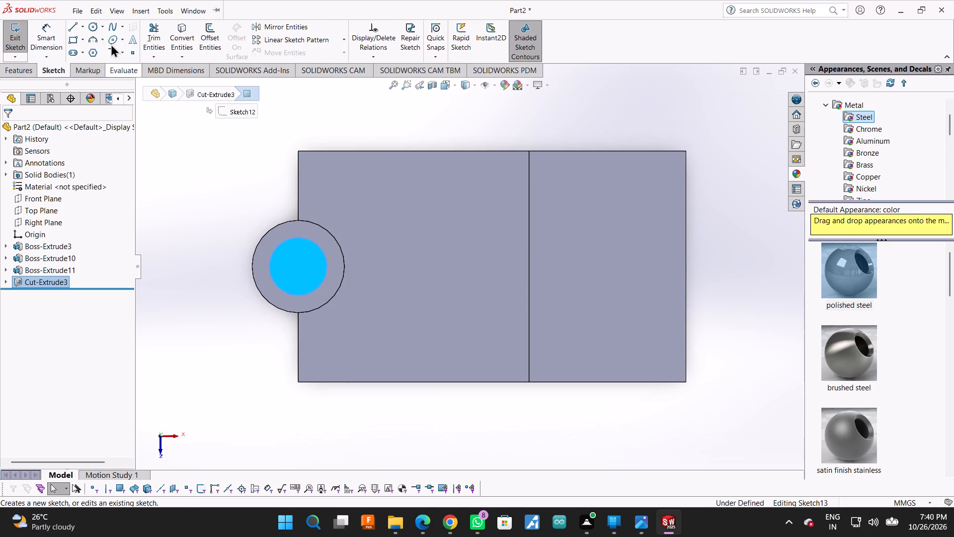
click(89, 32)
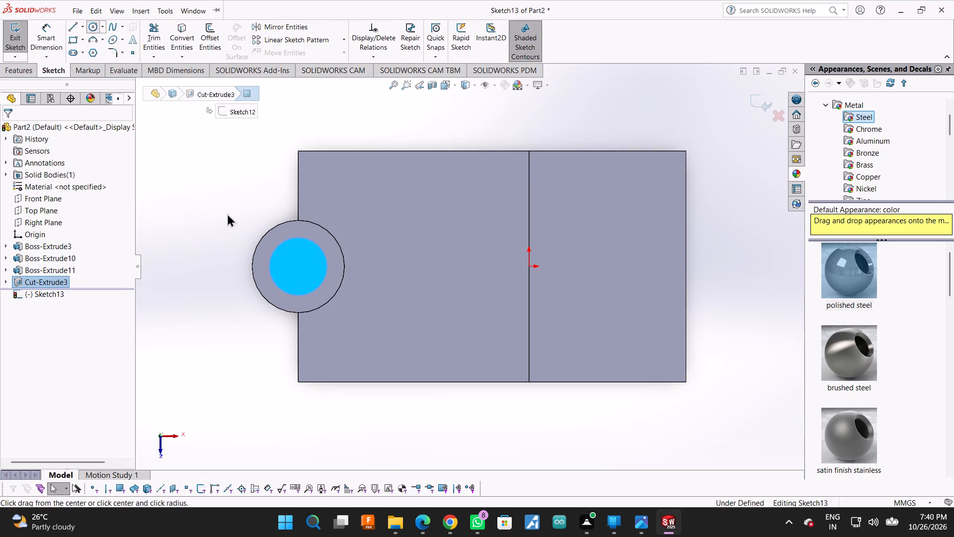
click(298, 267)
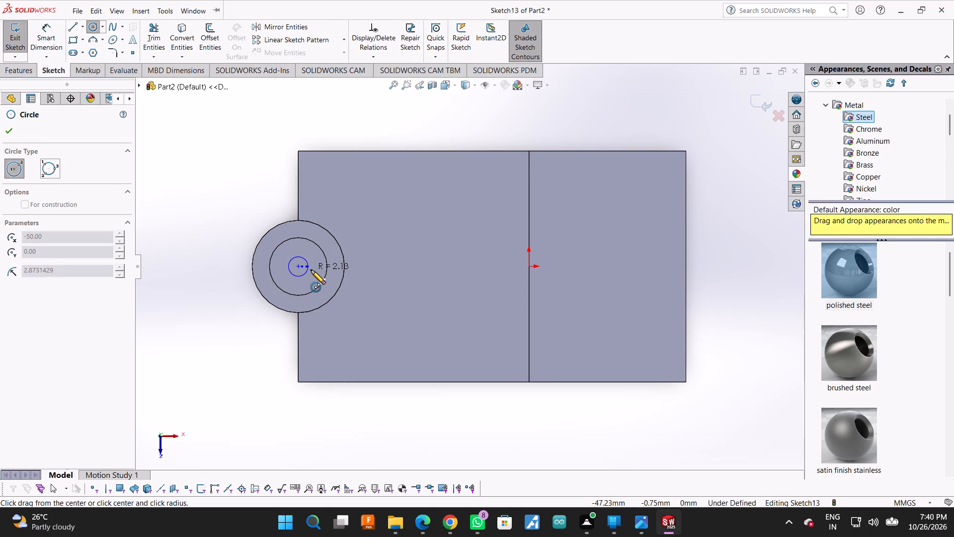
click(318, 269)
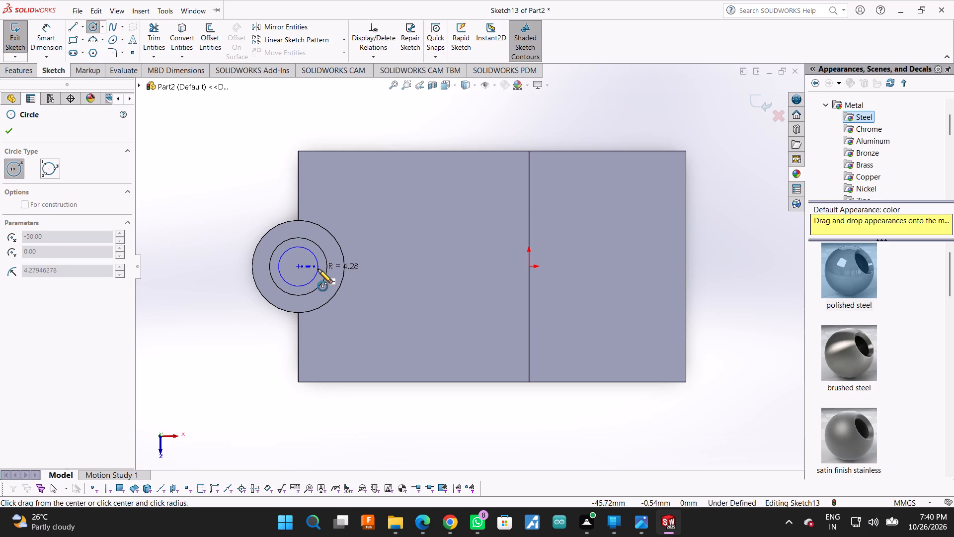
click(14, 134)
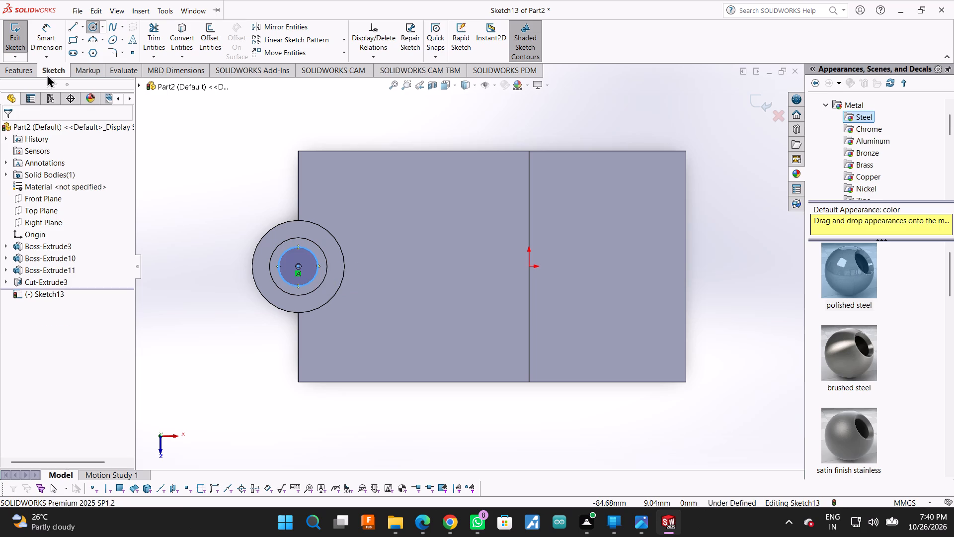
Dimension the circle on the recess floor to a 10 mm diameter.
click(50, 28)
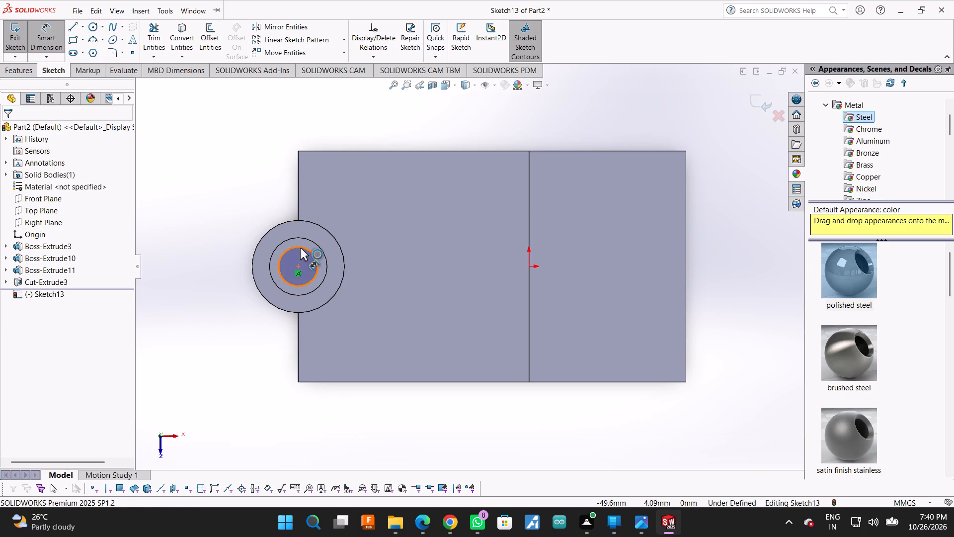
click(300, 248)
click(215, 181)
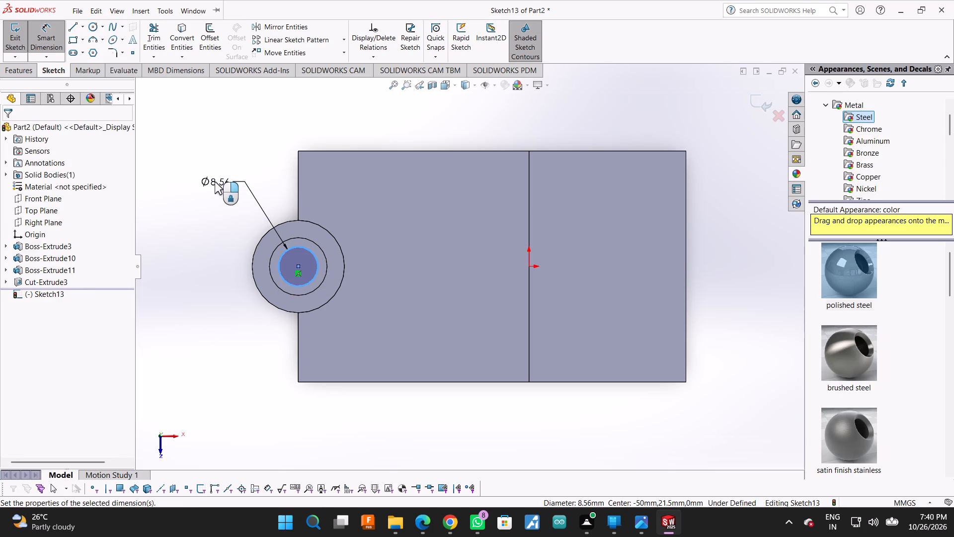
text(10)
key(Return)
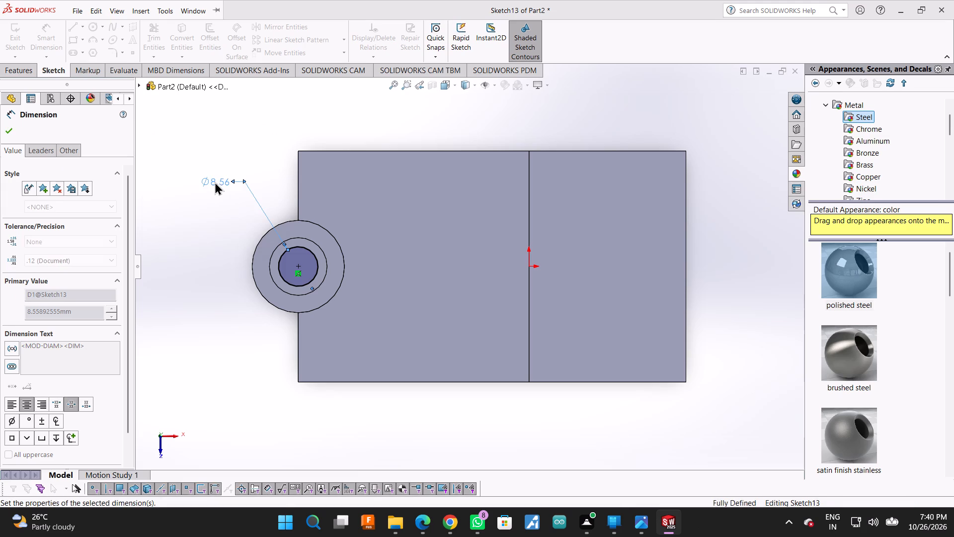
click(5, 134)
Cut the 10 mm circle 12 mm blind downward from the recess floor through the boss.
click(32, 72)
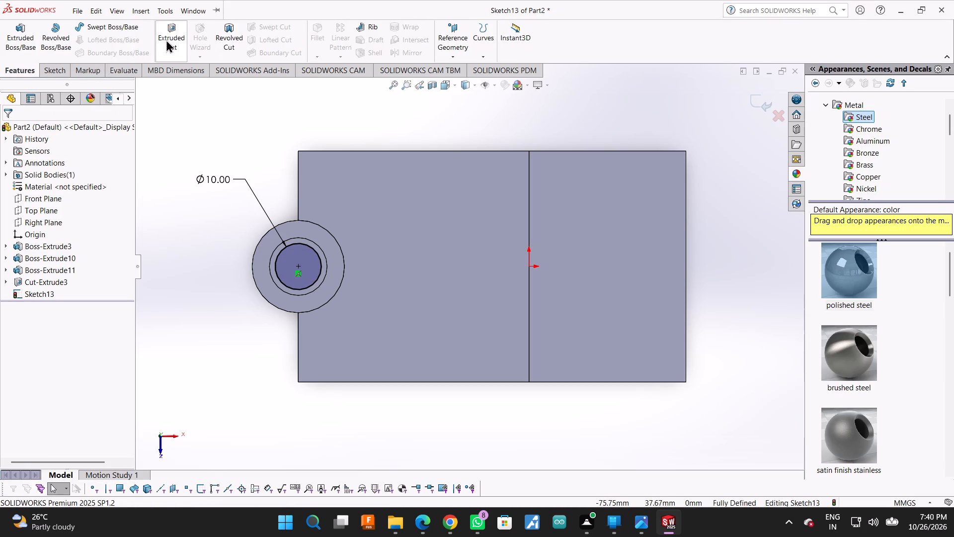
click(172, 28)
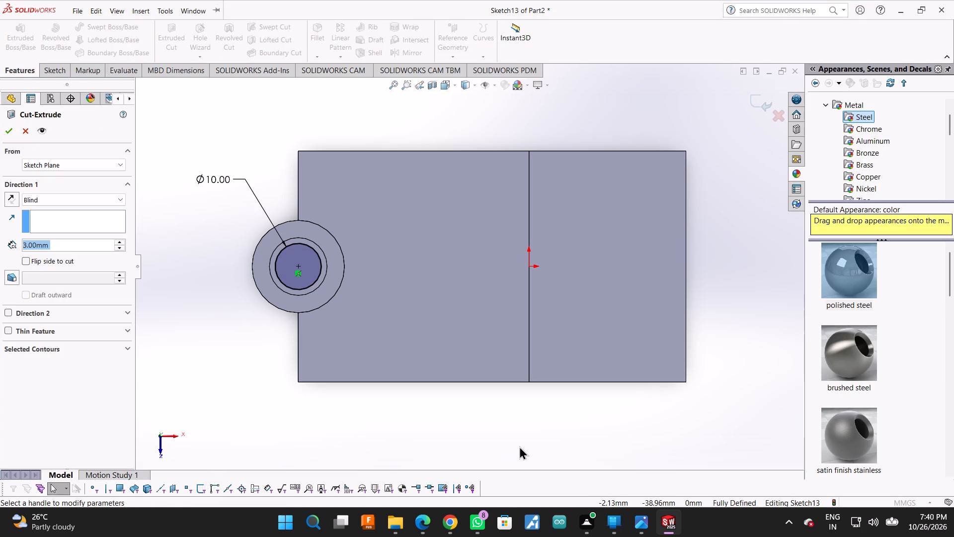
middle_drag(519, 446, 527, 276)
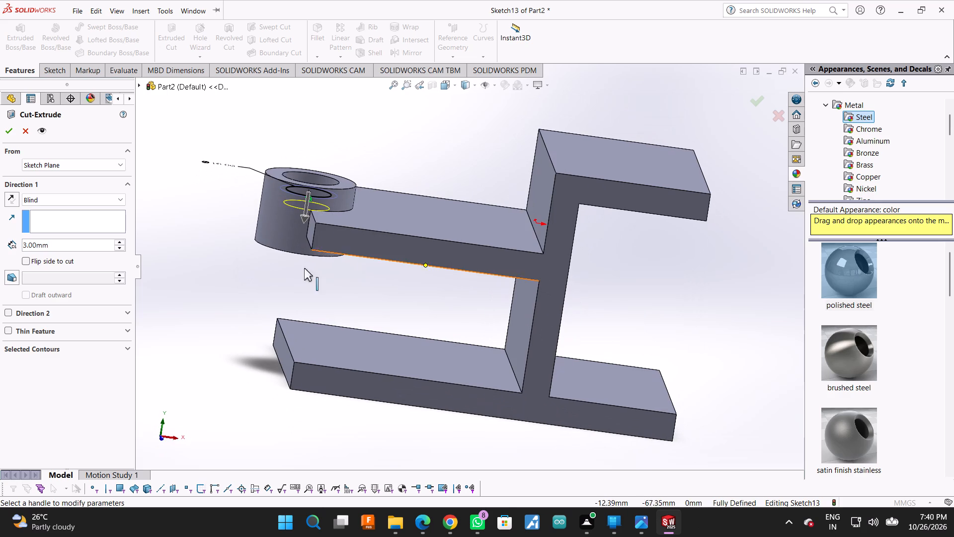
double_click(52, 244)
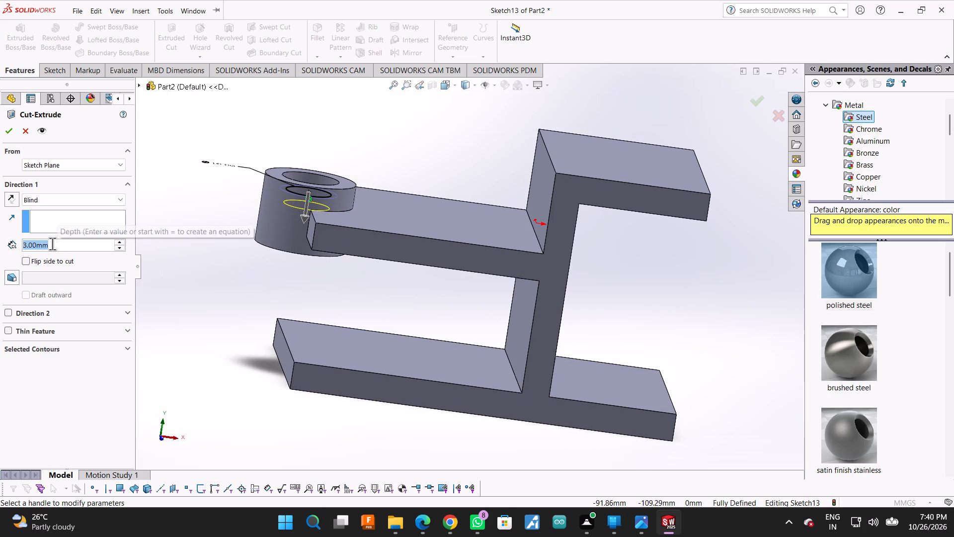
text(12)
key(Return)
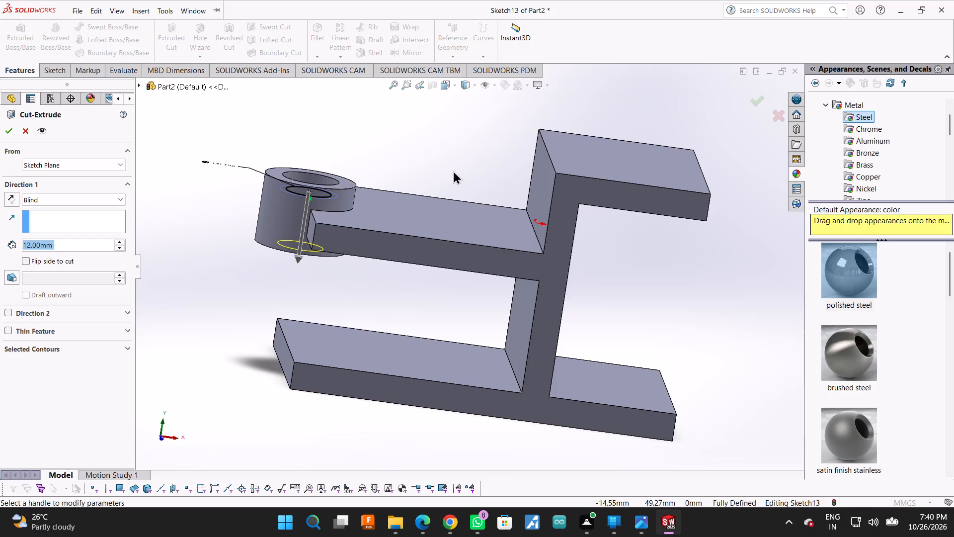
middle_drag(439, 191, 439, 108)
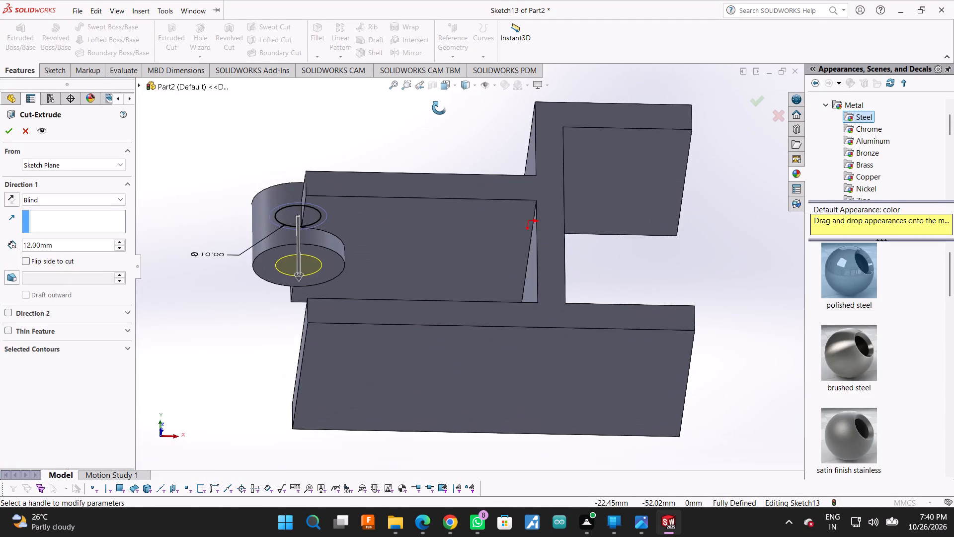
middle_drag(439, 108, 444, 109)
click(9, 129)
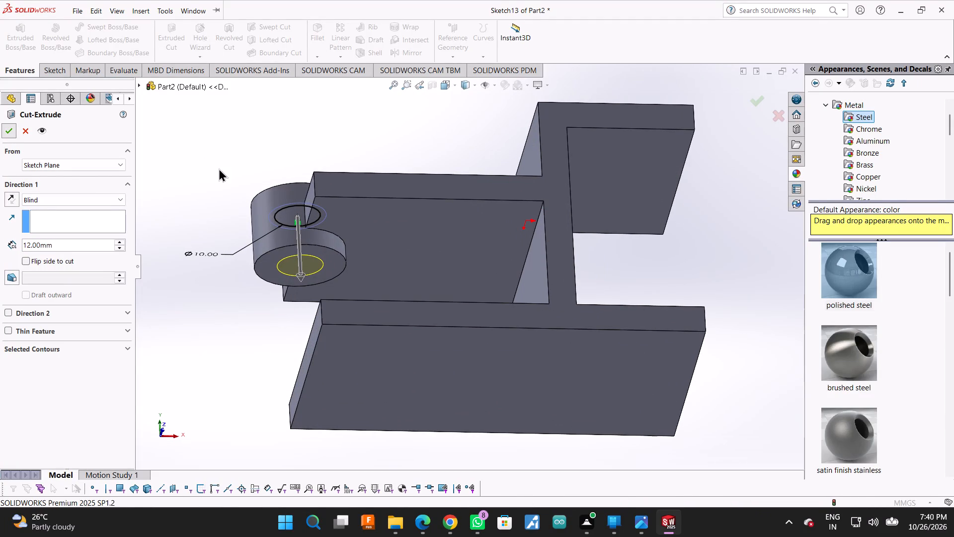
Examine the boss's stepped hole and the part's arms from several angles, in shaded display and with hidden lines visible.
middle_drag(408, 175, 406, 192)
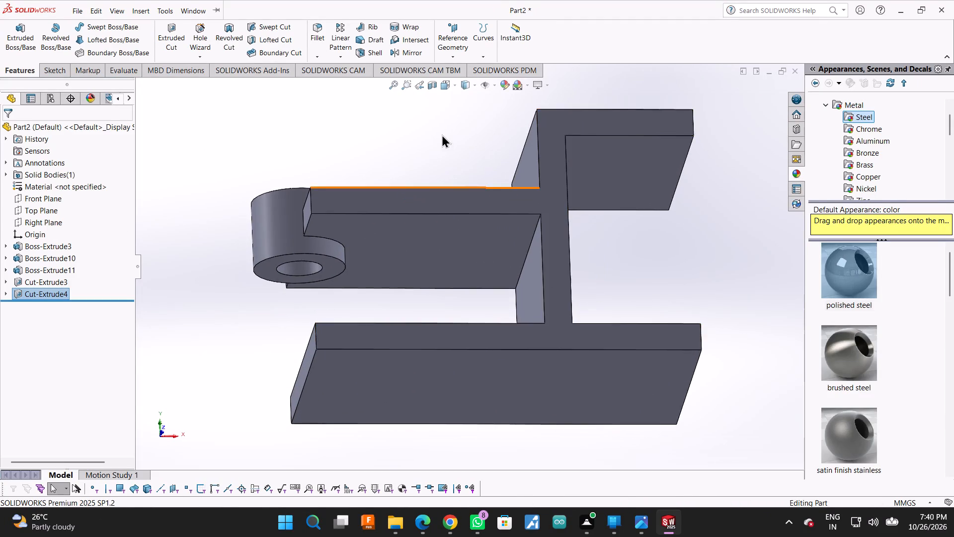
middle_drag(442, 134, 440, 245)
middle_click(440, 245)
middle_drag(439, 247, 431, 275)
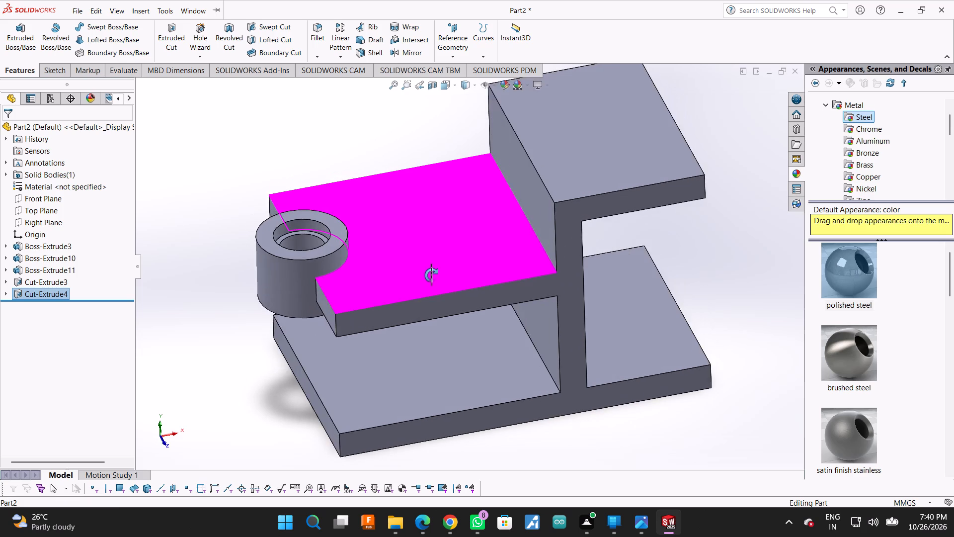
middle_drag(431, 275, 411, 270)
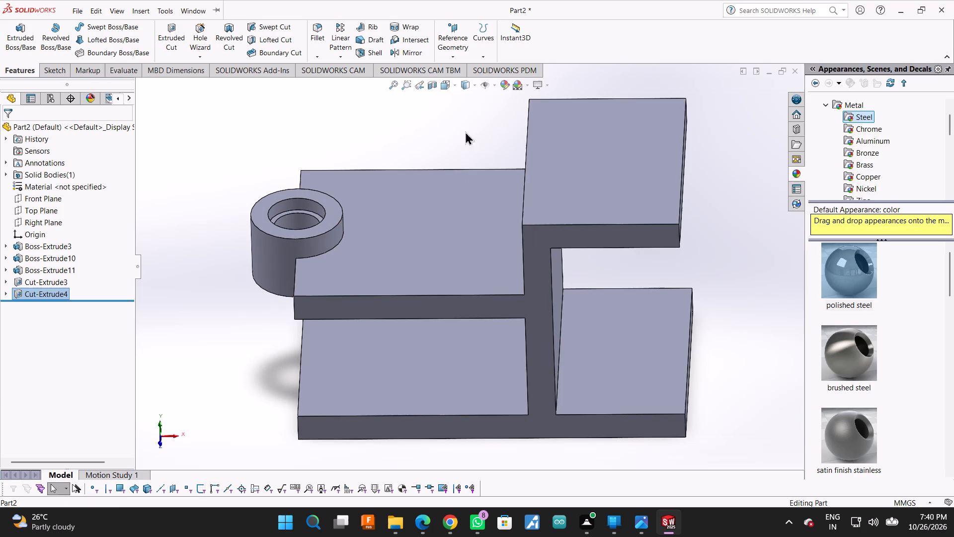
middle_drag(695, 358, 698, 319)
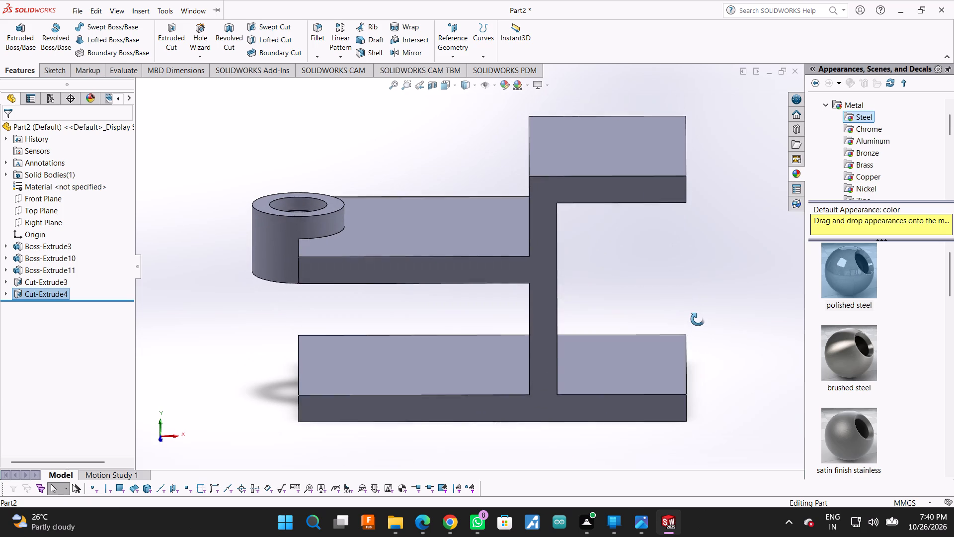
middle_drag(698, 319, 697, 319)
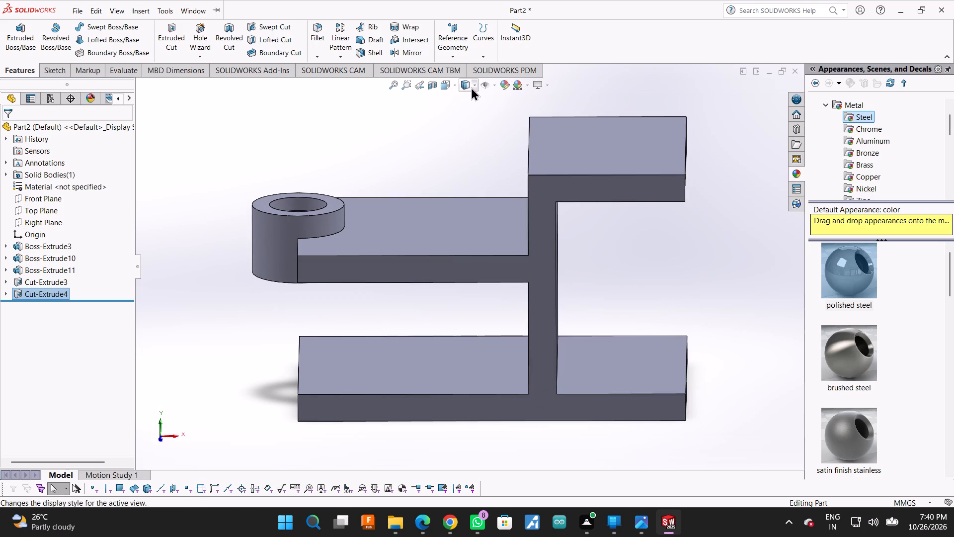
click(473, 86)
click(461, 139)
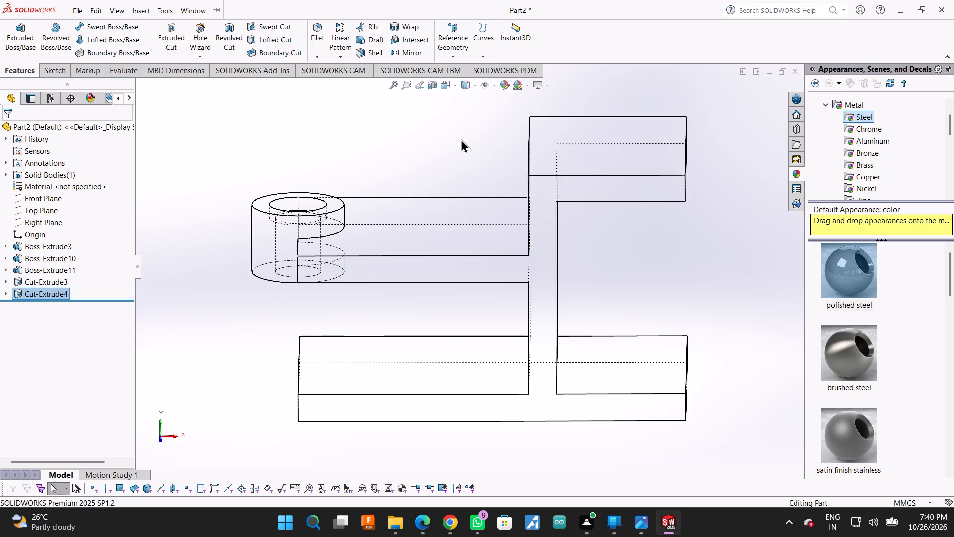
middle_drag(461, 139, 455, 195)
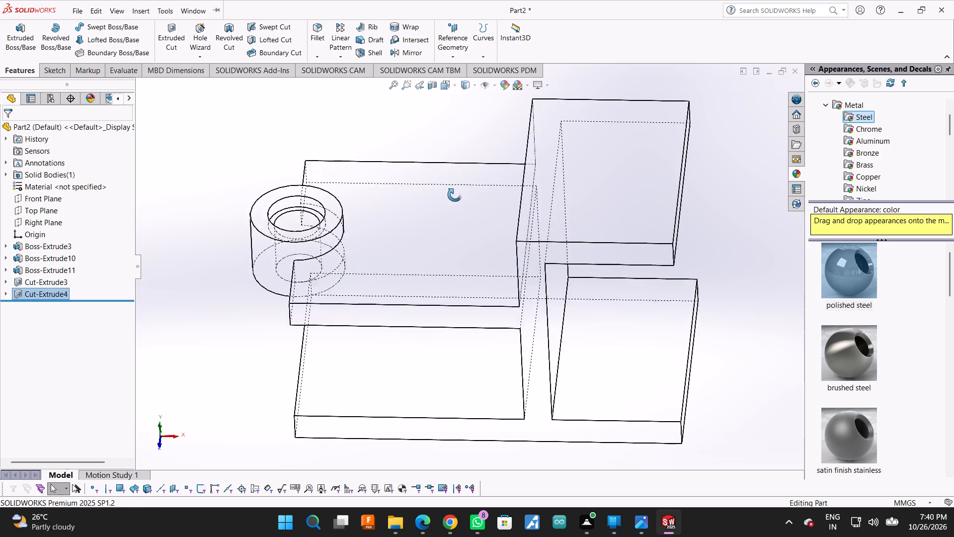
middle_drag(455, 195, 461, 134)
click(474, 85)
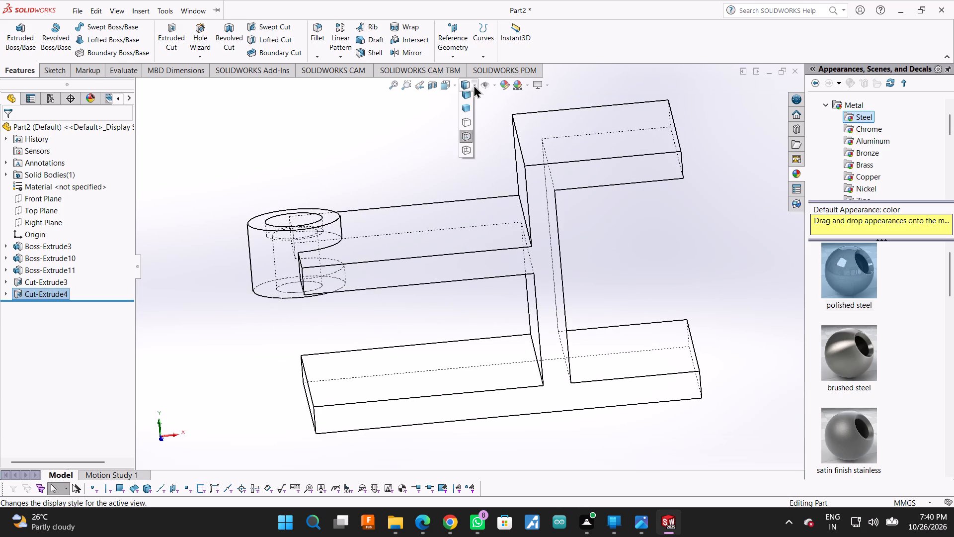
click(468, 100)
Start a sketch on the flat underside face of the base.
middle_drag(615, 271, 599, 165)
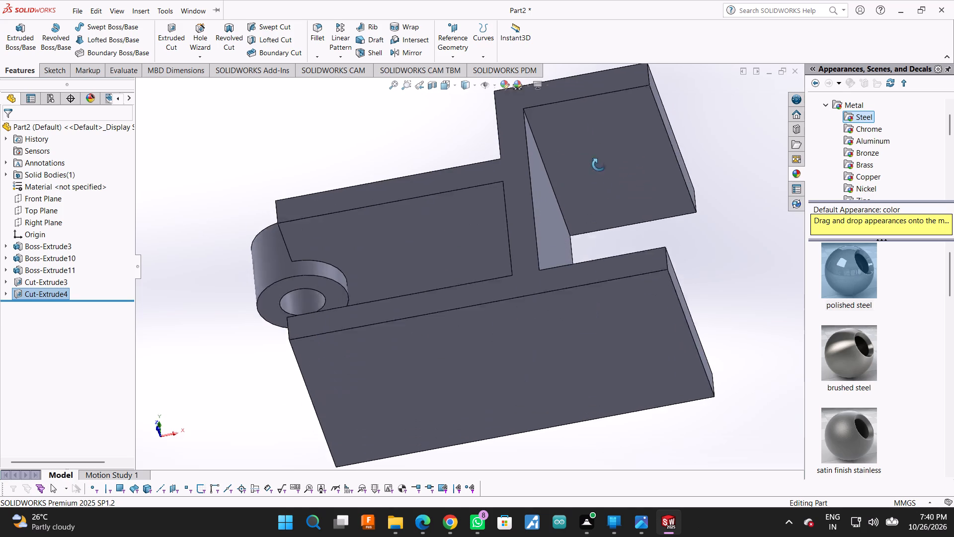
middle_drag(599, 165, 598, 129)
middle_drag(523, 330, 508, 263)
scroll(523, 329, down, 1)
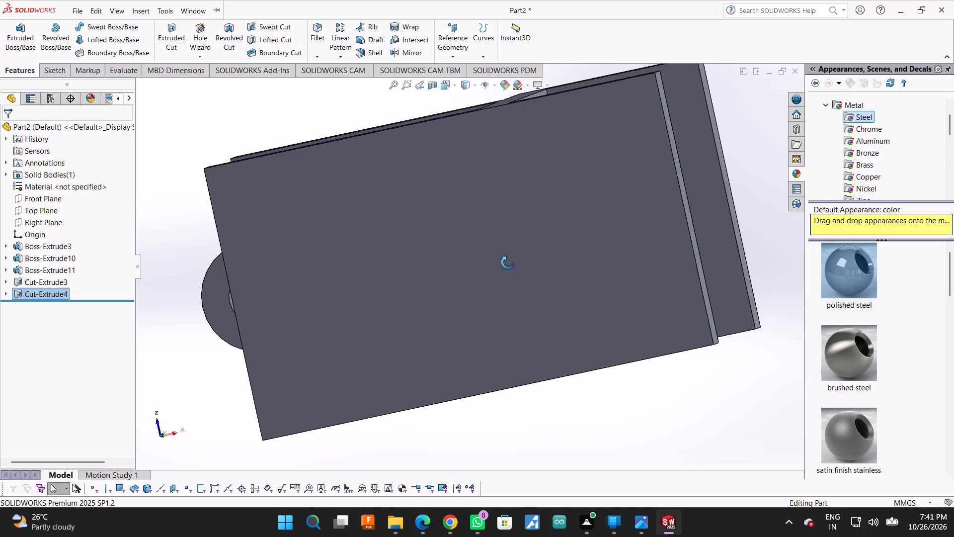
middle_drag(508, 263, 507, 263)
double_click(507, 263)
right_click(507, 263)
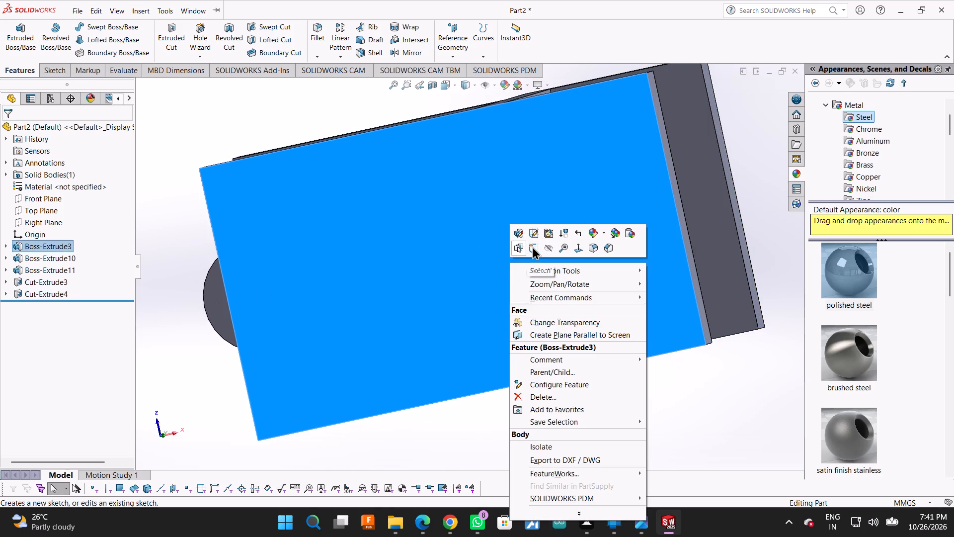
click(532, 246)
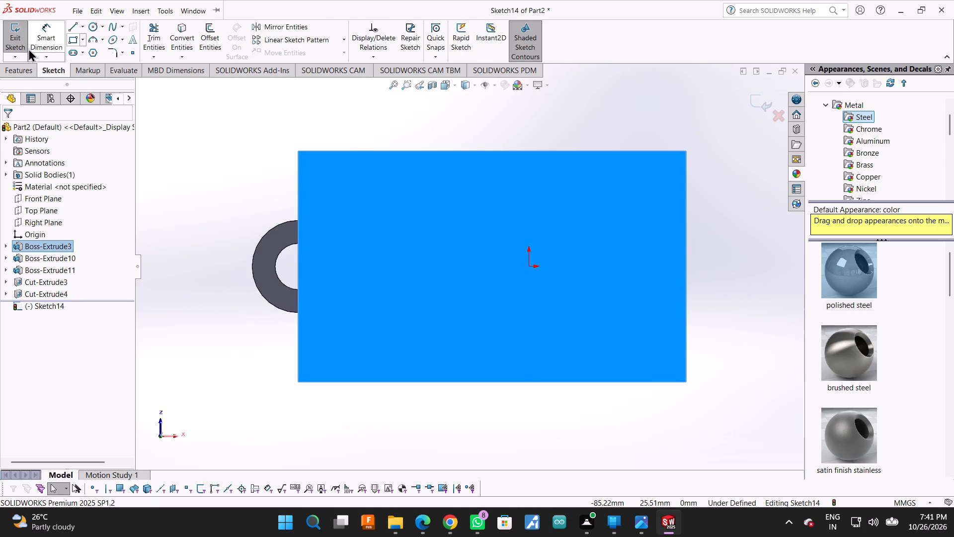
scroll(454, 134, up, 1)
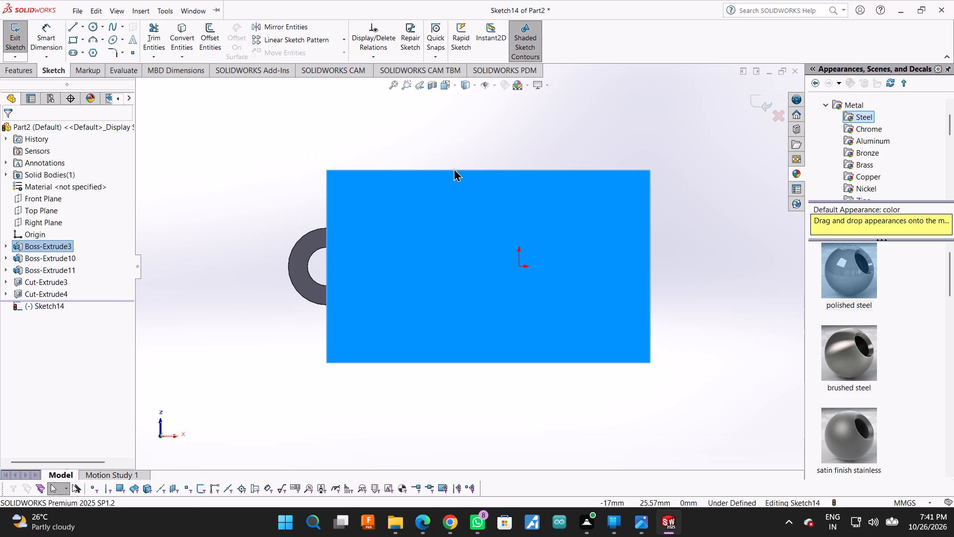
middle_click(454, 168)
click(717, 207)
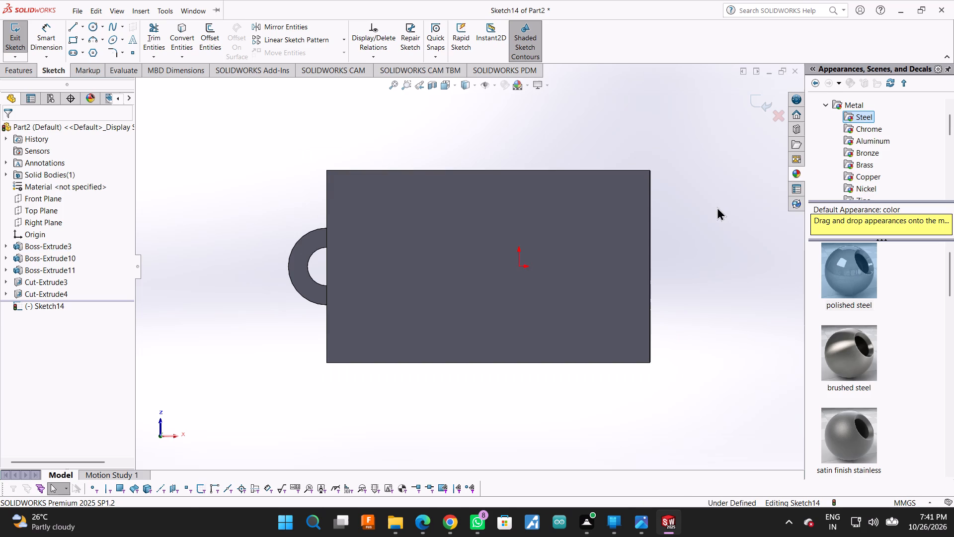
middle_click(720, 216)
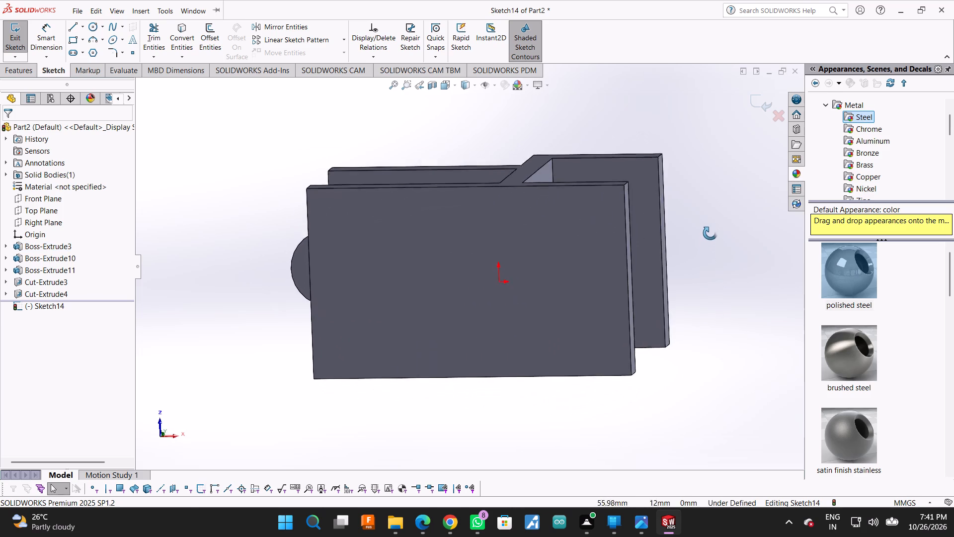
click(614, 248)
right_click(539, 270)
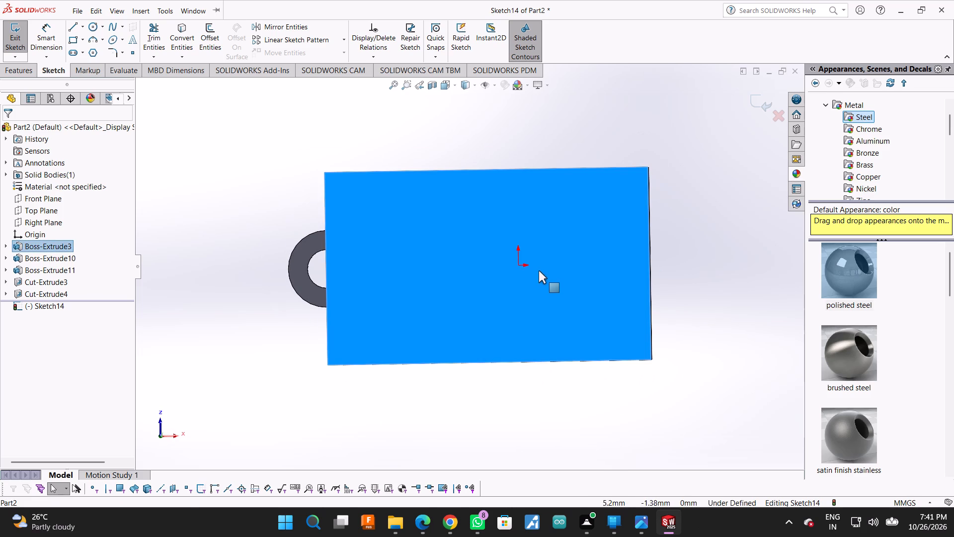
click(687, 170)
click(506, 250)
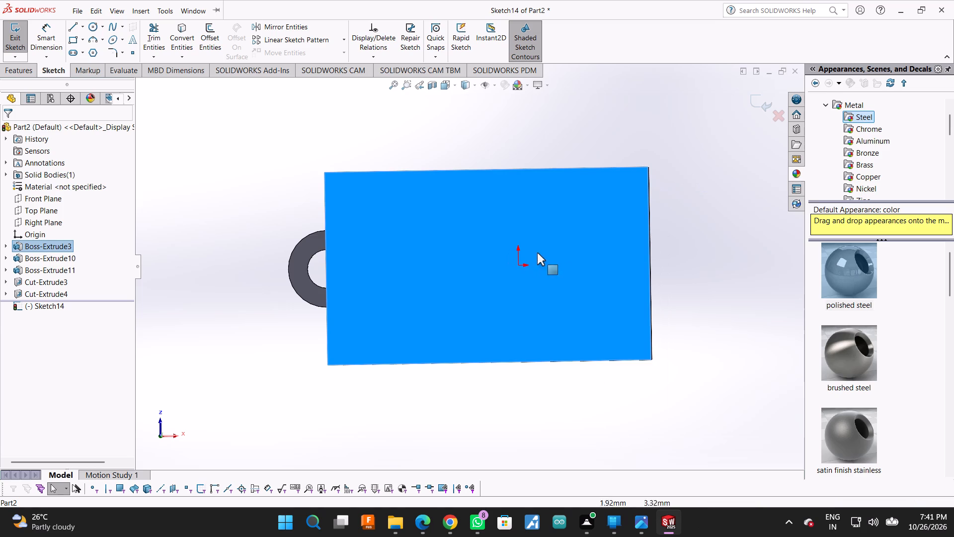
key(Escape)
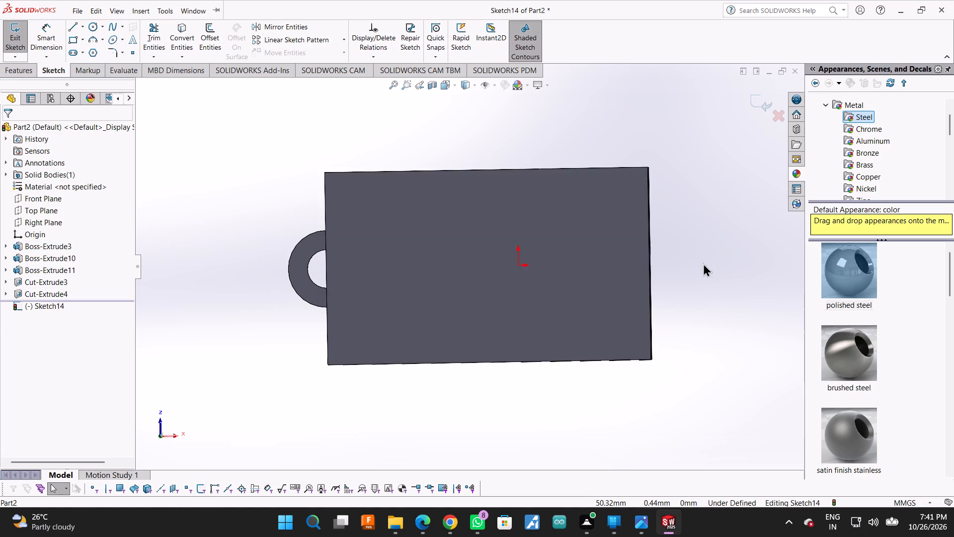
Examine the part square to its front profile and tilted from below toward the base's underside.
click(618, 274)
click(24, 245)
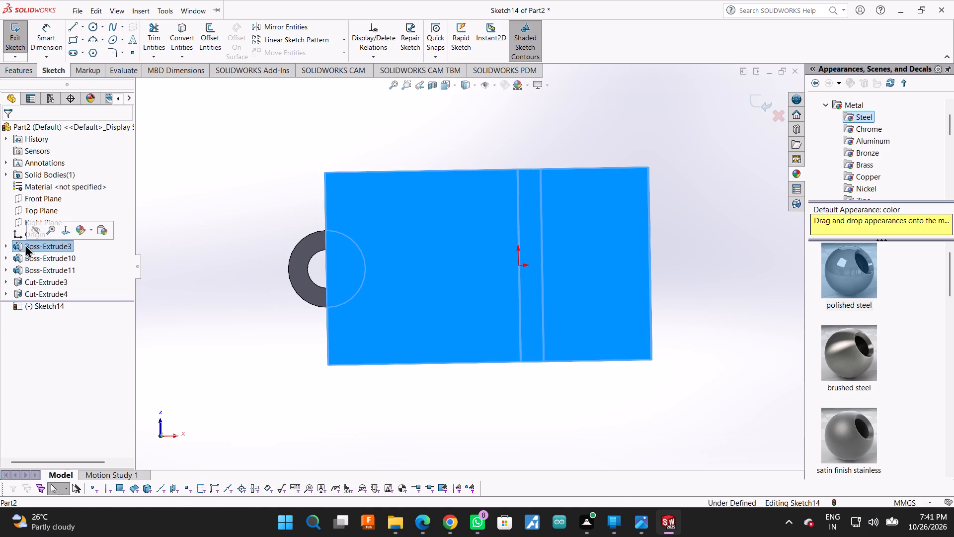
click(66, 230)
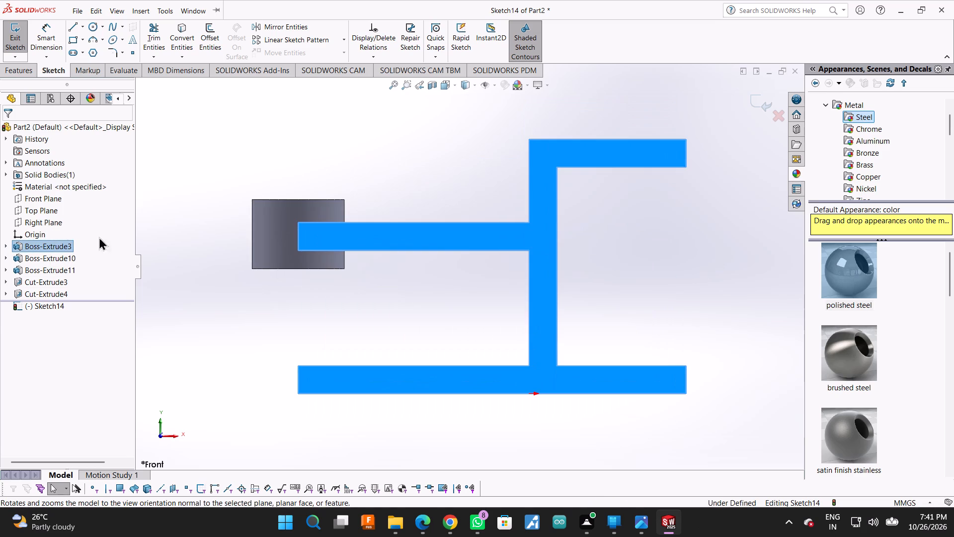
key(Escape)
key(Escape)
middle_drag(669, 292, 666, 278)
middle_drag(664, 225, 667, 179)
click(572, 362)
right_click(573, 362)
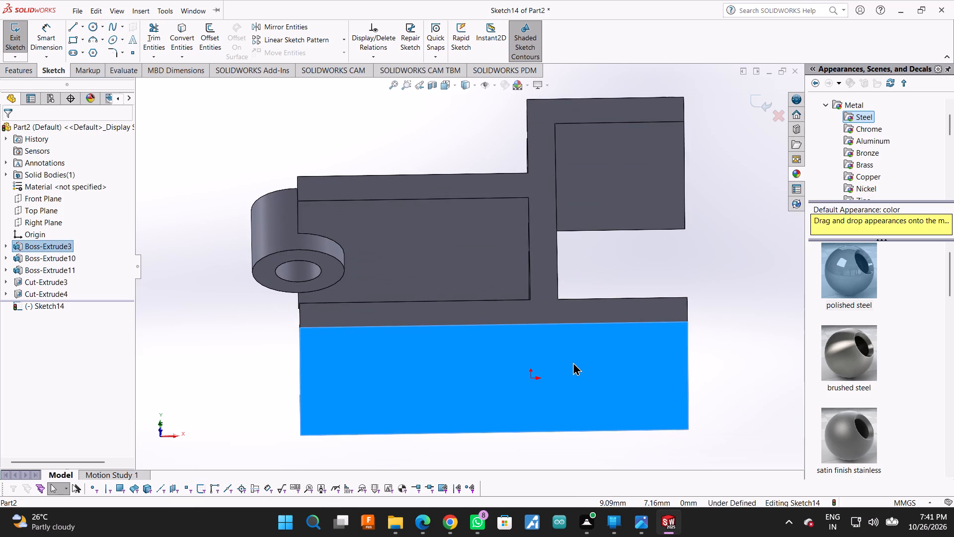
click(695, 277)
key(Escape)
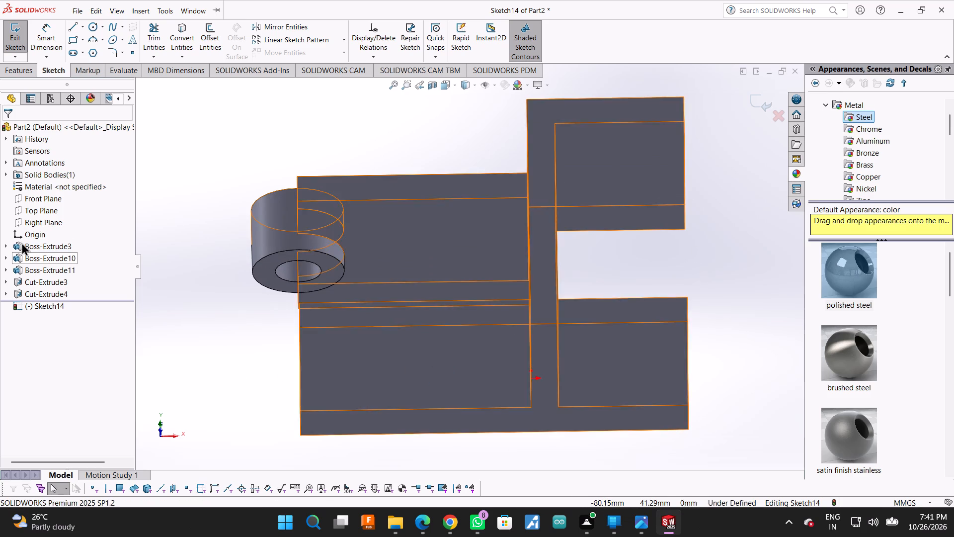
Highlight the Top Plane and examine its position against the base, rotating the part to show the base's underside.
click(48, 207)
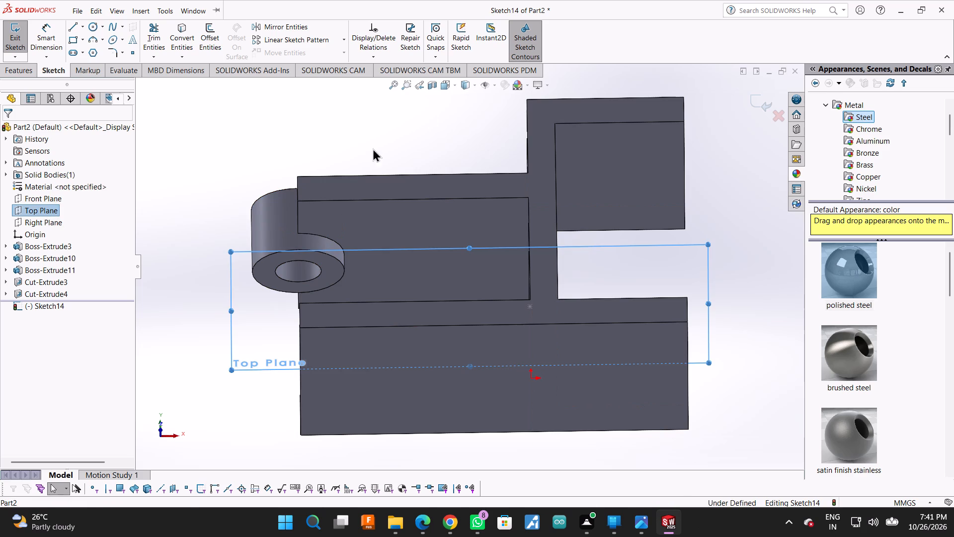
scroll(433, 197, up, 2)
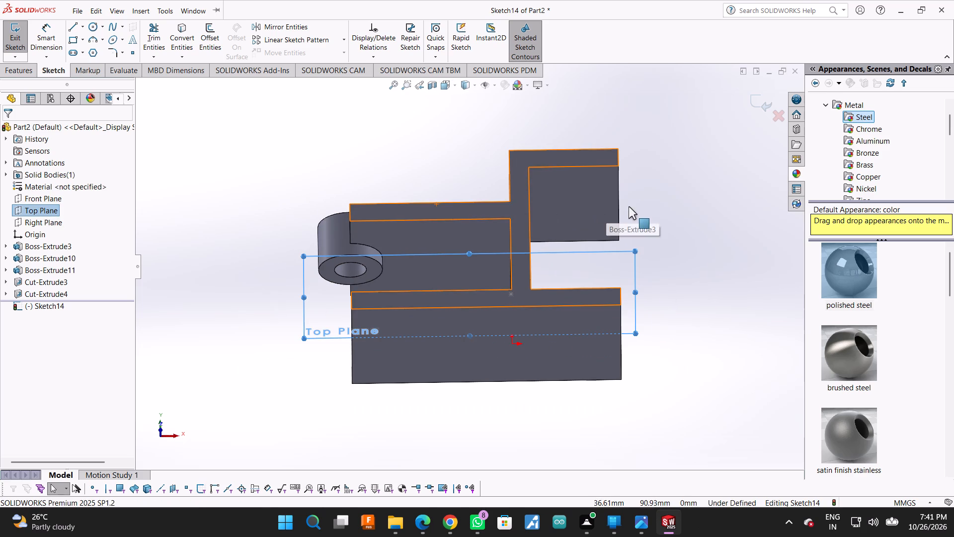
middle_click(628, 302)
right_click(741, 197)
key(Escape)
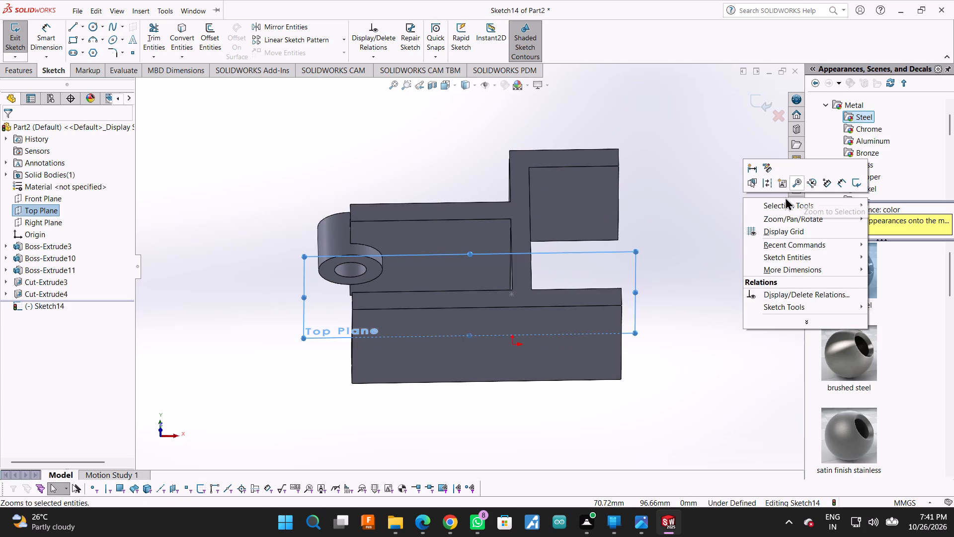
click(783, 218)
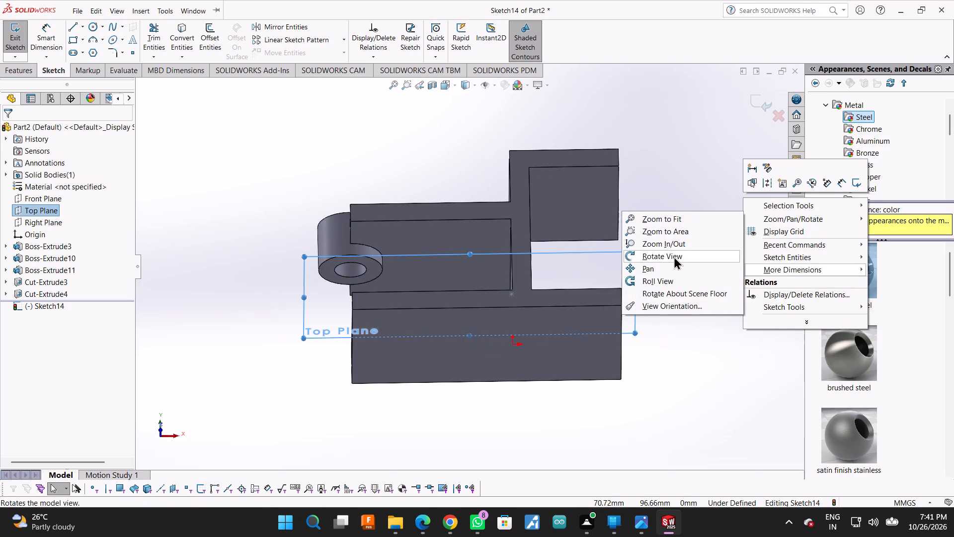
click(674, 256)
middle_drag(660, 174, 652, 79)
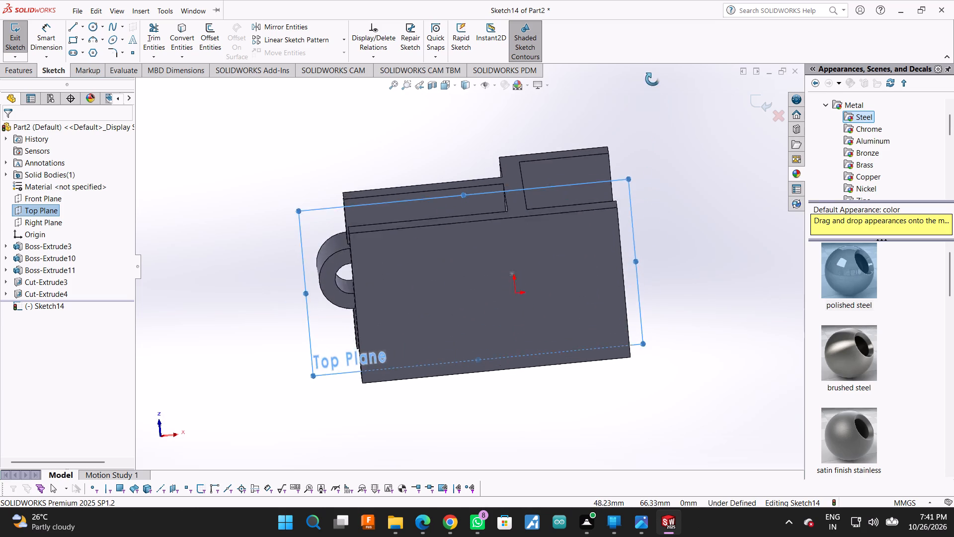
middle_drag(652, 79, 644, 48)
key(Escape)
key(Escape)
key(Escape)
click(540, 264)
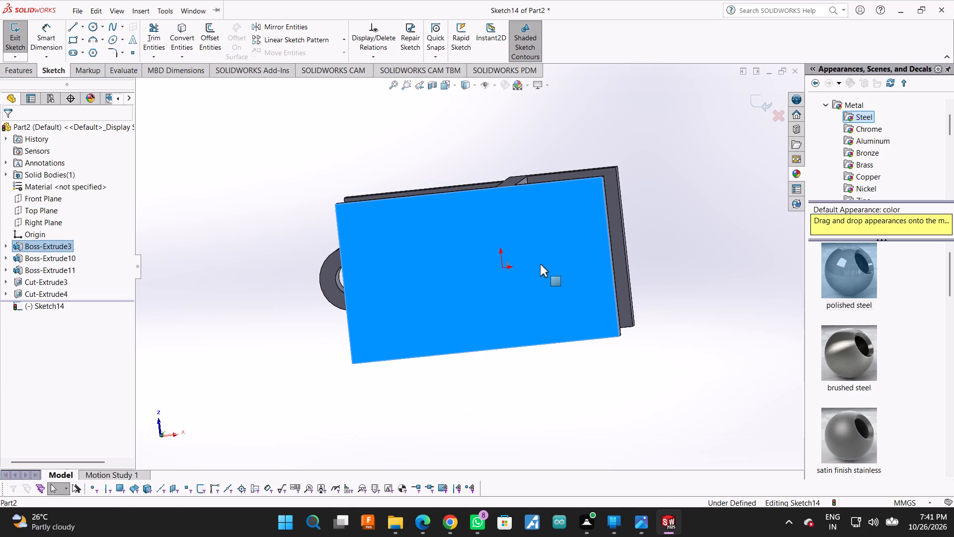
right_click(558, 233)
click(680, 159)
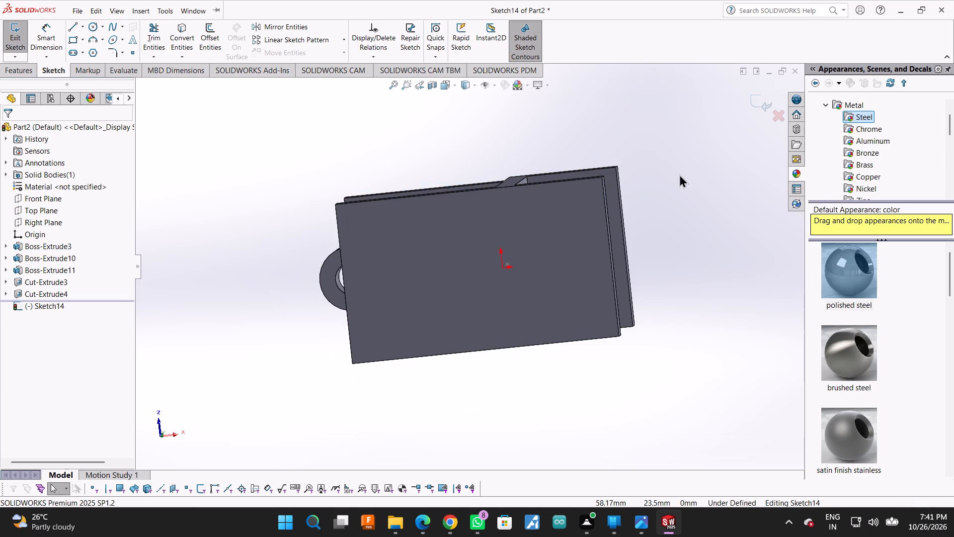
Examine the arms, the boss and the upper faces of the base from above.
middle_drag(708, 210, 719, 289)
middle_drag(701, 327, 713, 442)
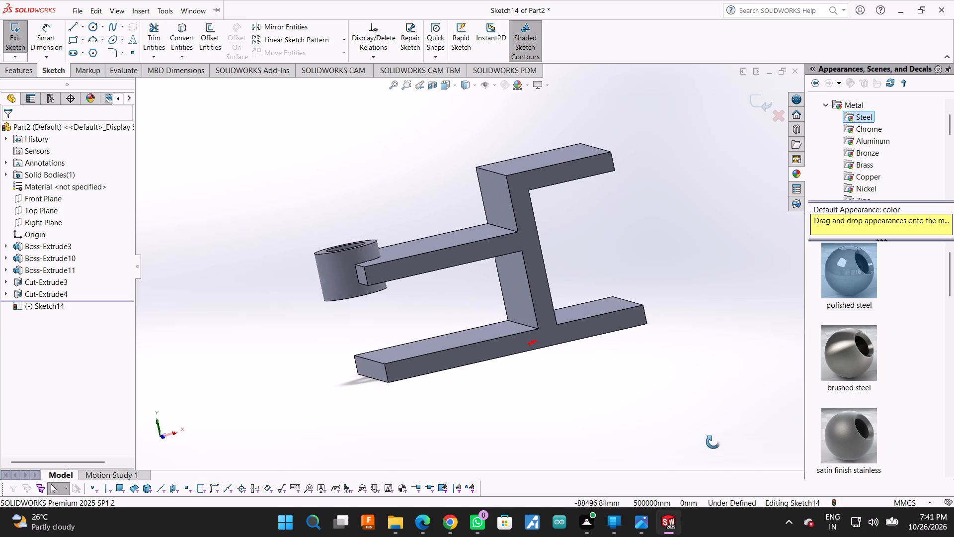
middle_drag(713, 442, 712, 443)
middle_drag(711, 443, 729, 477)
click(476, 345)
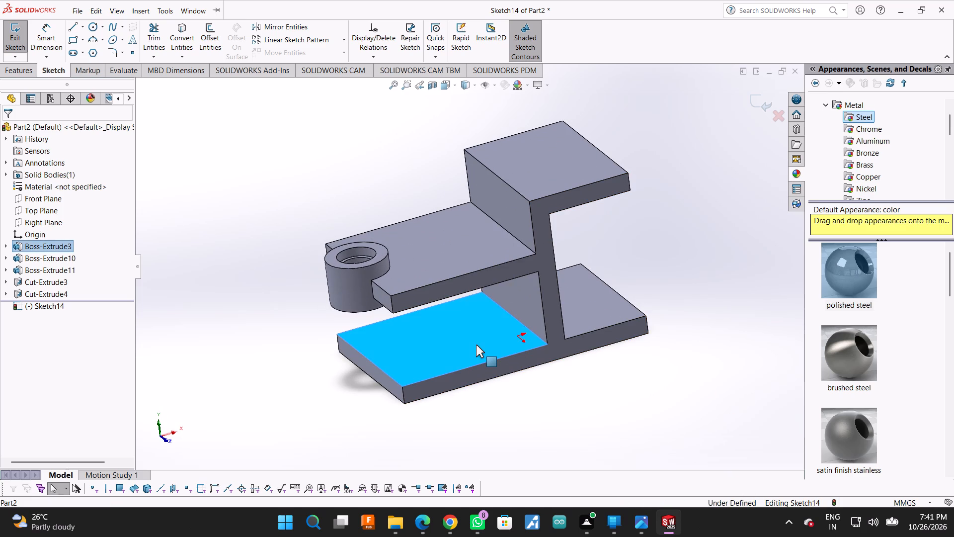
right_click(476, 345)
key(Escape)
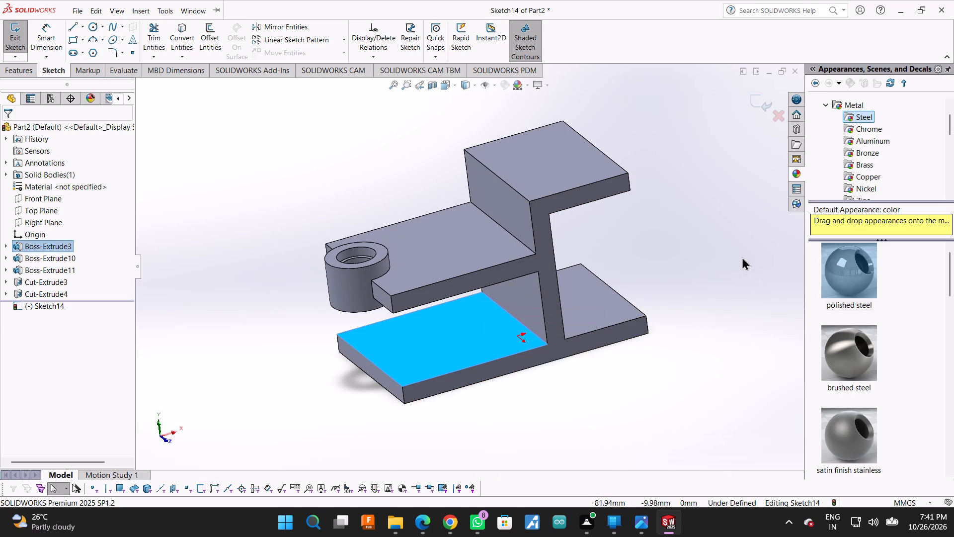
key(Escape)
click(447, 330)
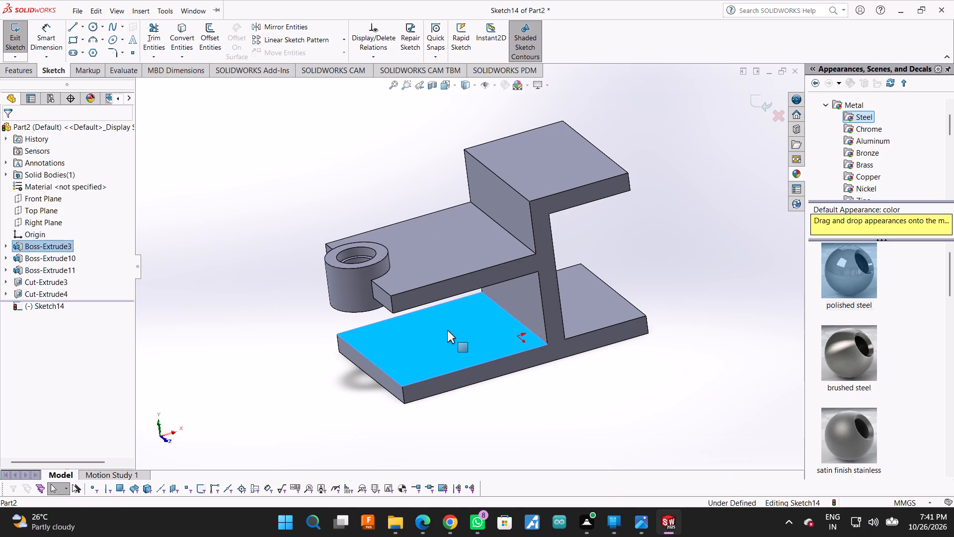
click(541, 385)
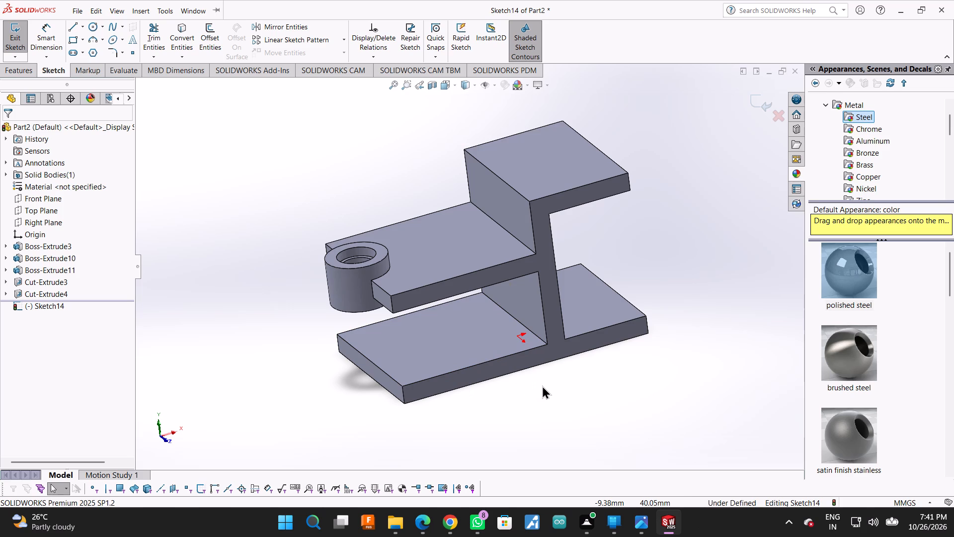
middle_click(553, 384)
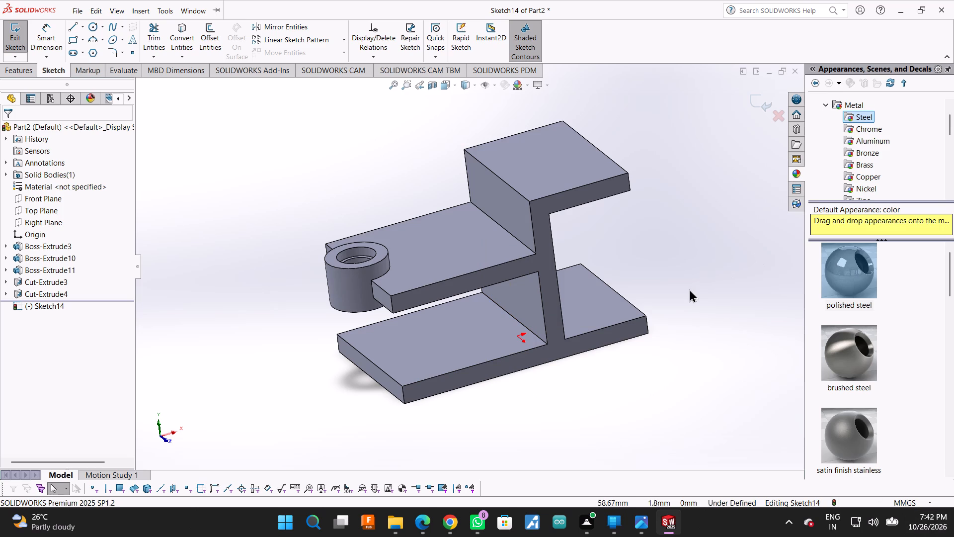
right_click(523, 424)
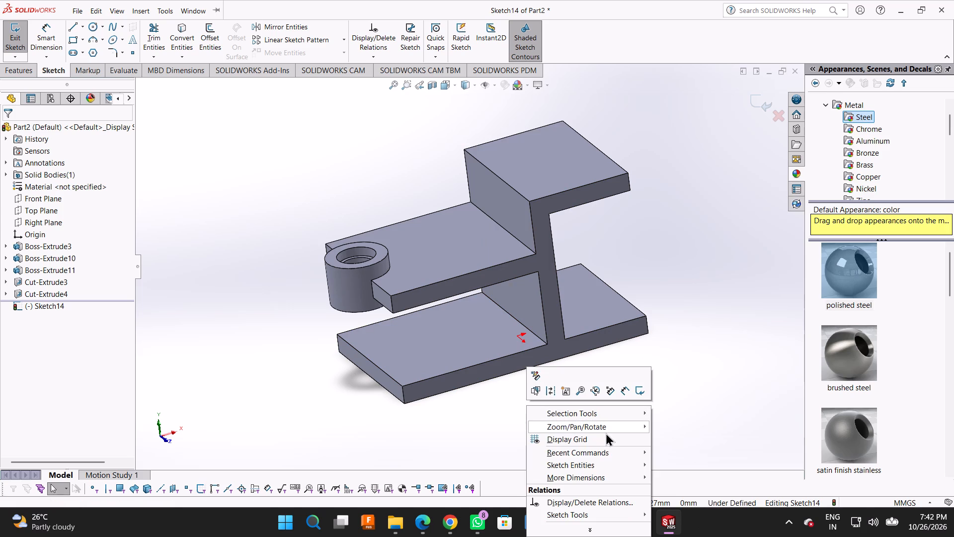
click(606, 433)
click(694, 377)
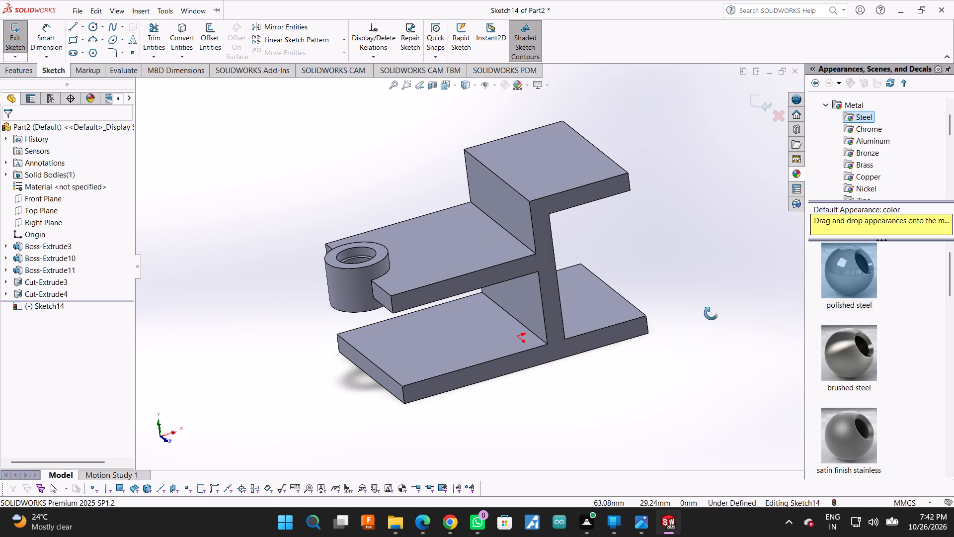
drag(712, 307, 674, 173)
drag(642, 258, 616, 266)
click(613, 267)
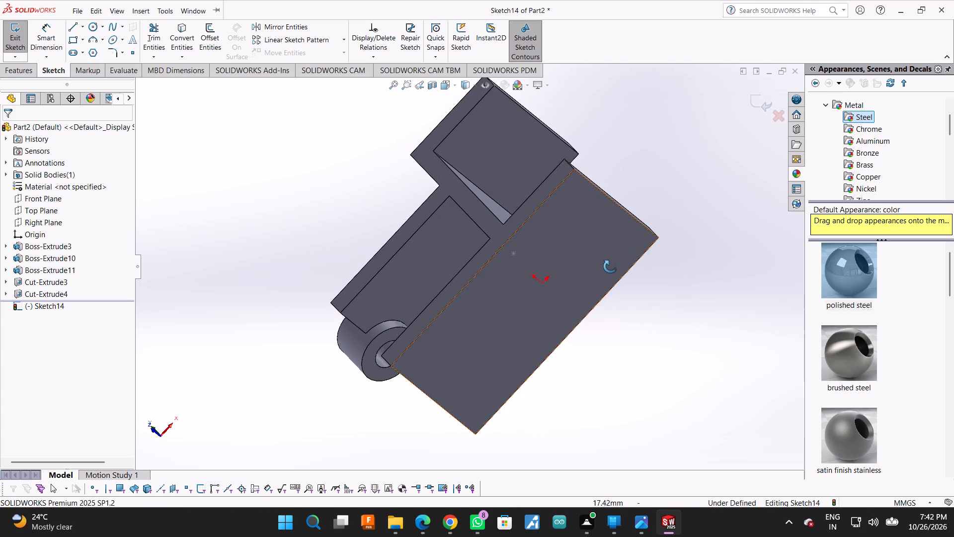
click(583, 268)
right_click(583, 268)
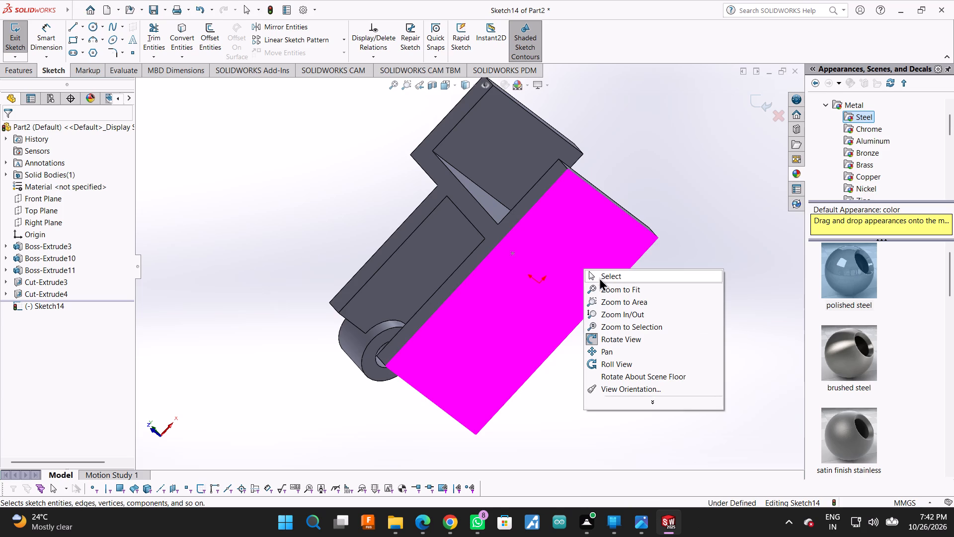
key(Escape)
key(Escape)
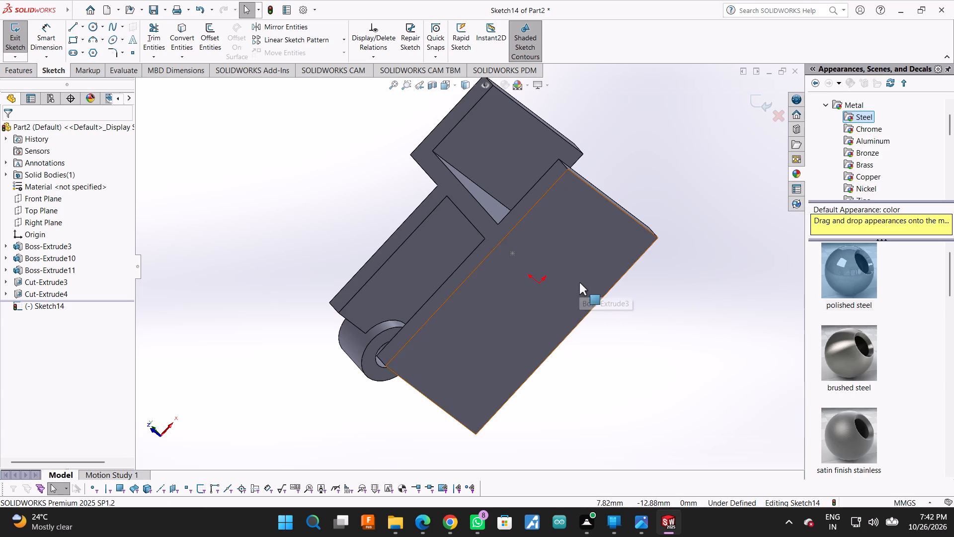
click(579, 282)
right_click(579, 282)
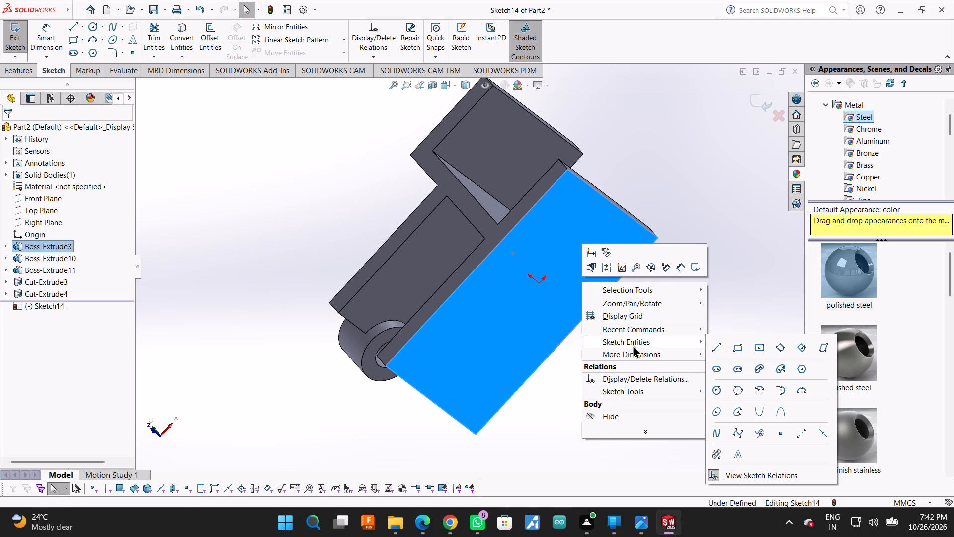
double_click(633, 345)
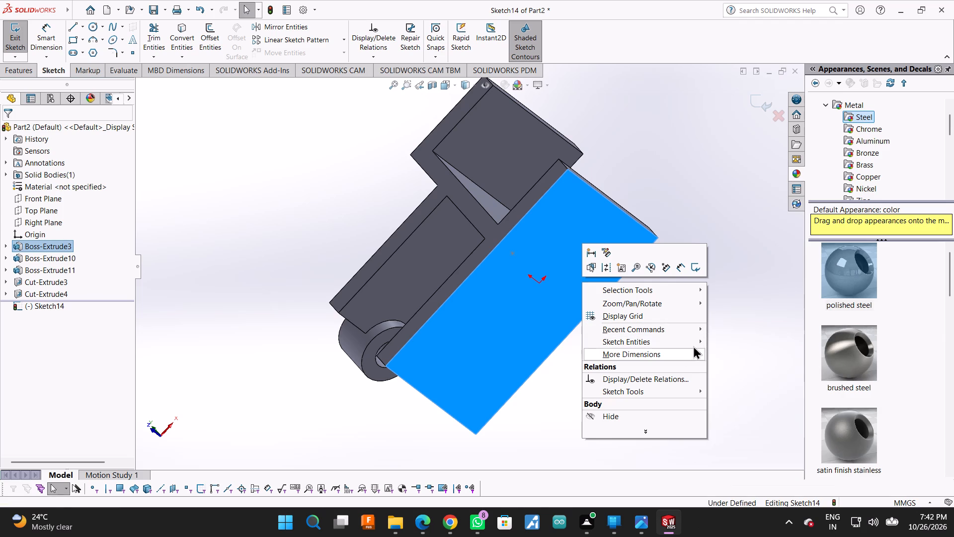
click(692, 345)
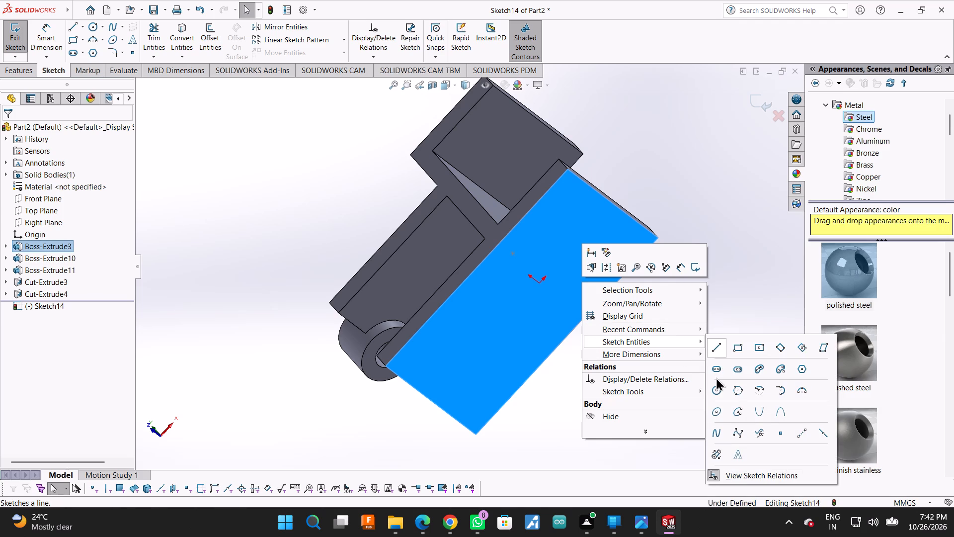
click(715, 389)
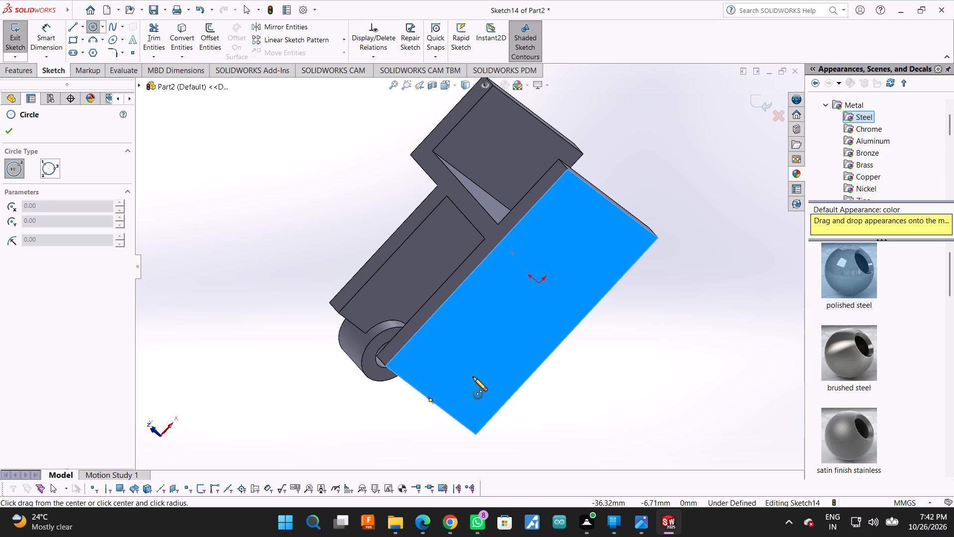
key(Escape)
Orient the view normal to the Top Plane from below, facing the base's underside.
middle_click(519, 382)
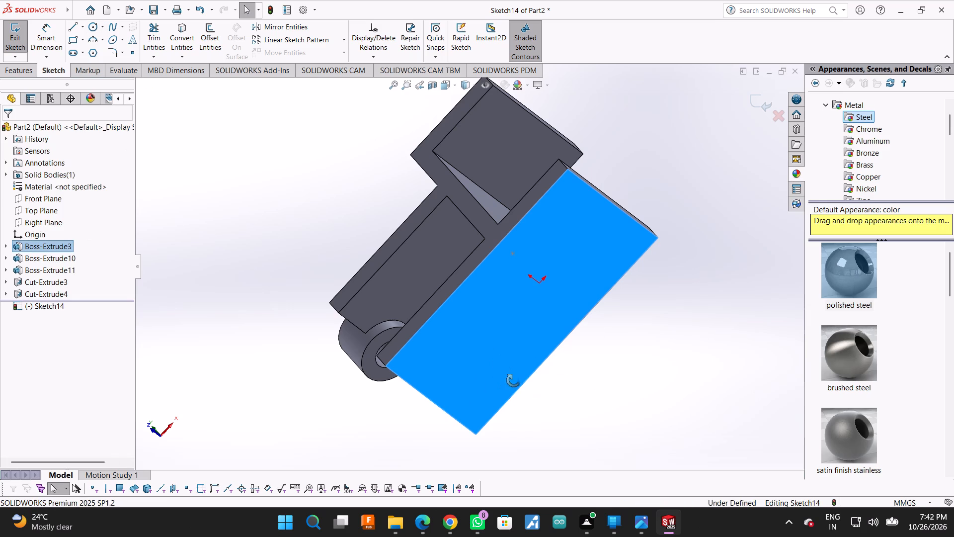
middle_drag(505, 378, 414, 235)
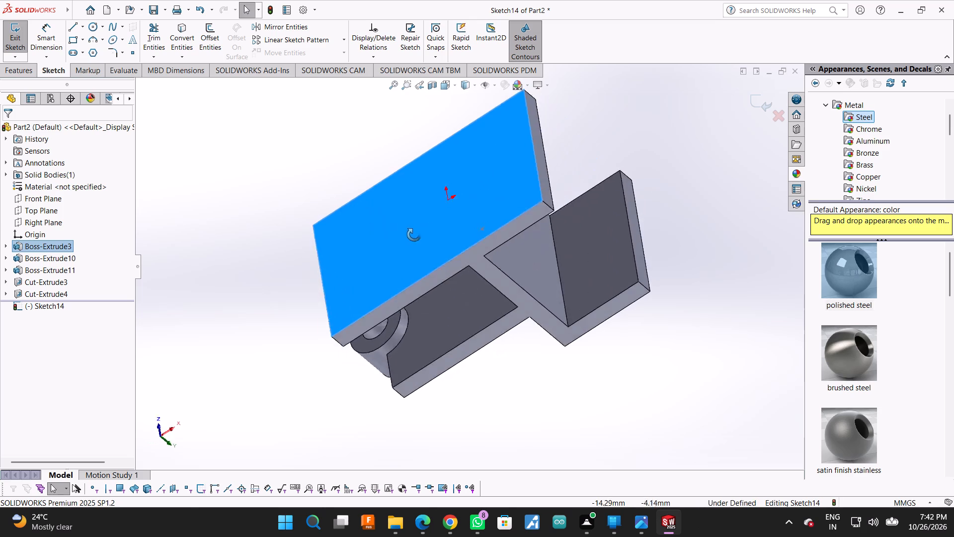
middle_drag(414, 235, 484, 358)
middle_drag(483, 354, 481, 346)
middle_drag(472, 338, 430, 317)
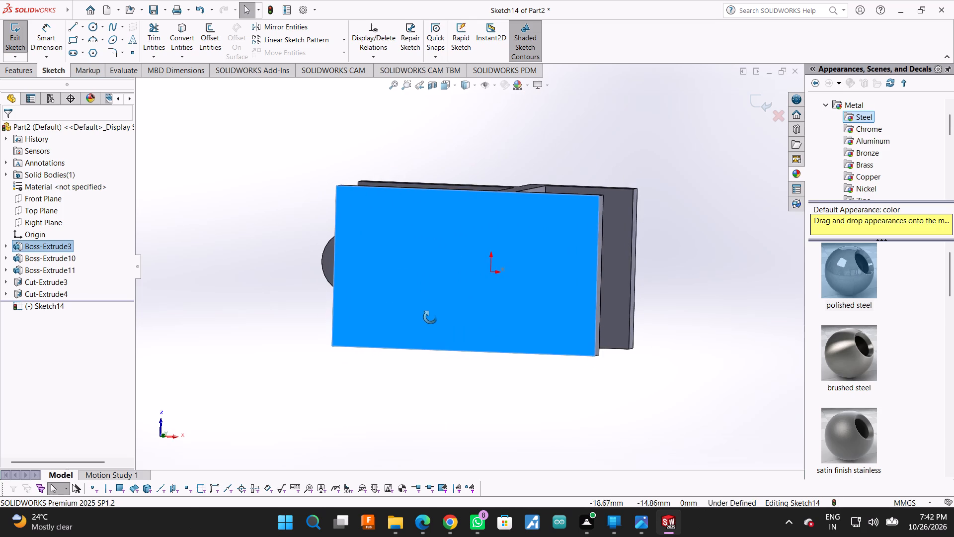
middle_drag(430, 317, 433, 318)
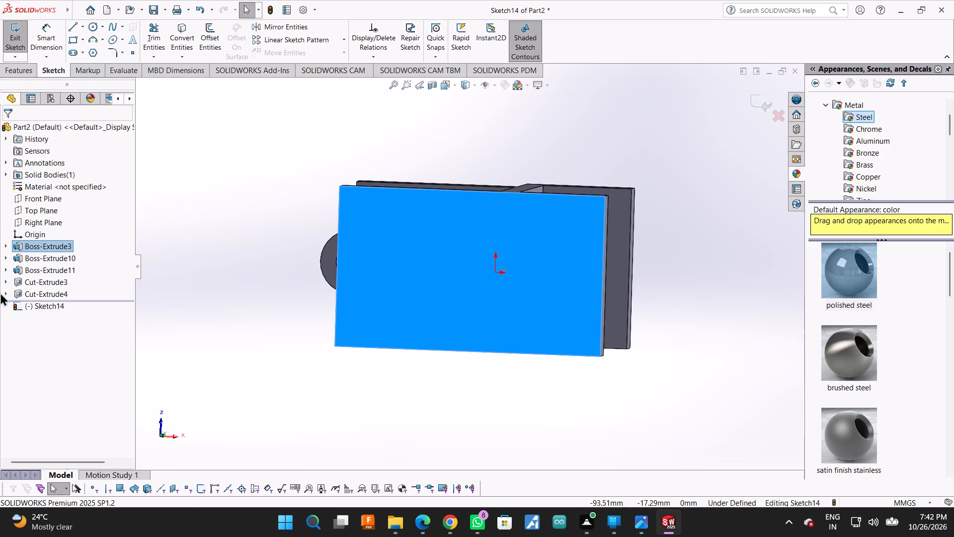
click(42, 211)
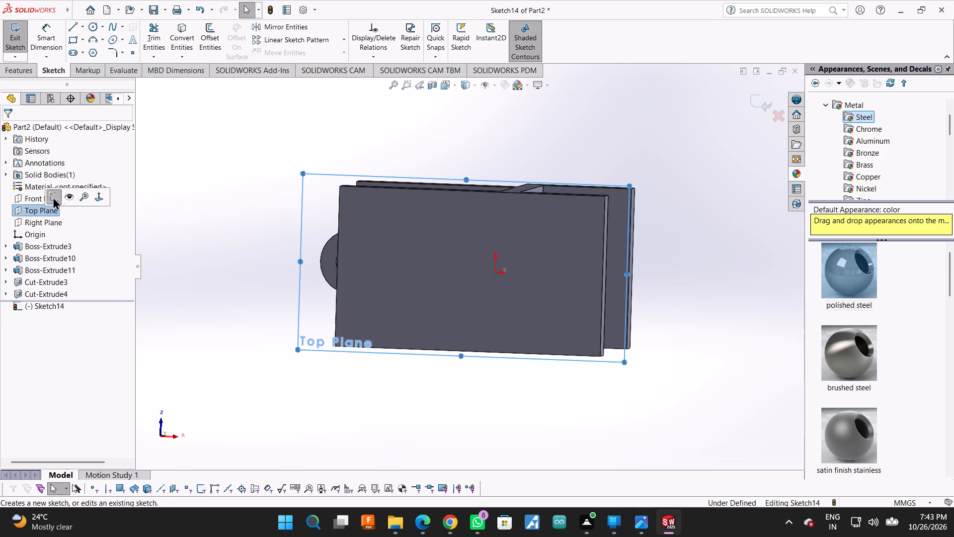
click(96, 197)
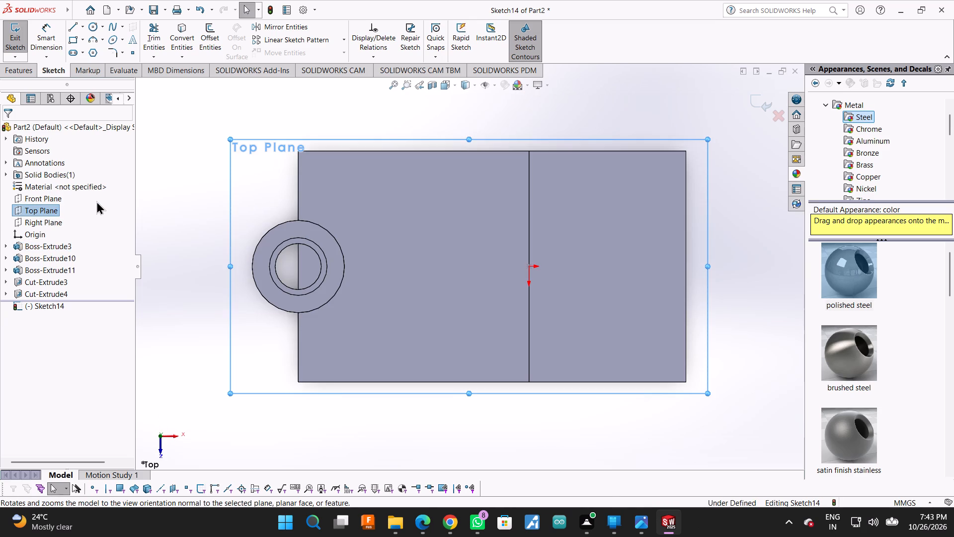
click(52, 206)
click(79, 208)
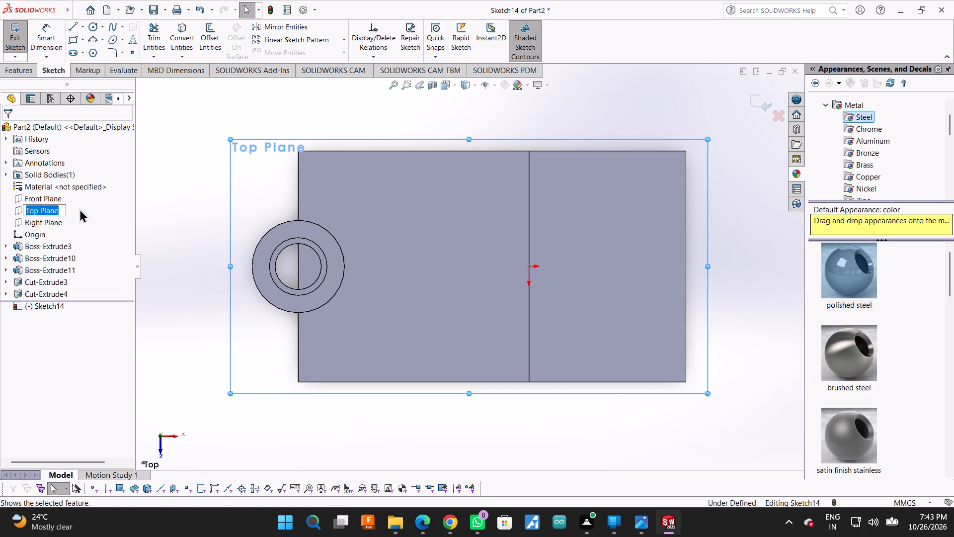
click(132, 193)
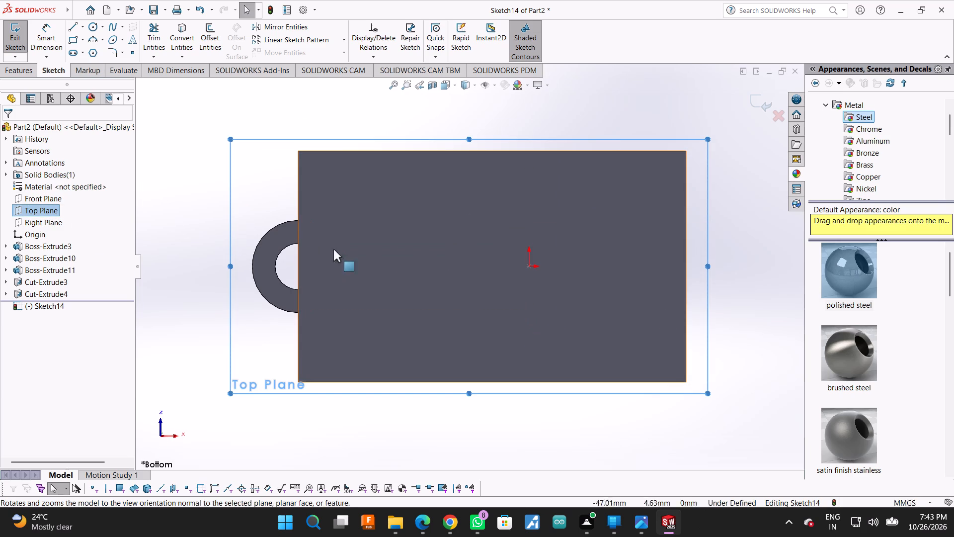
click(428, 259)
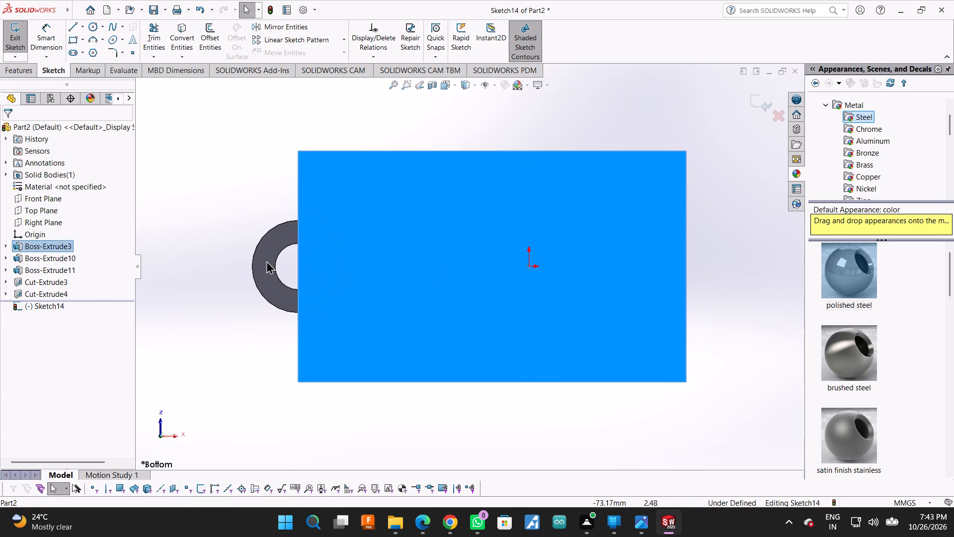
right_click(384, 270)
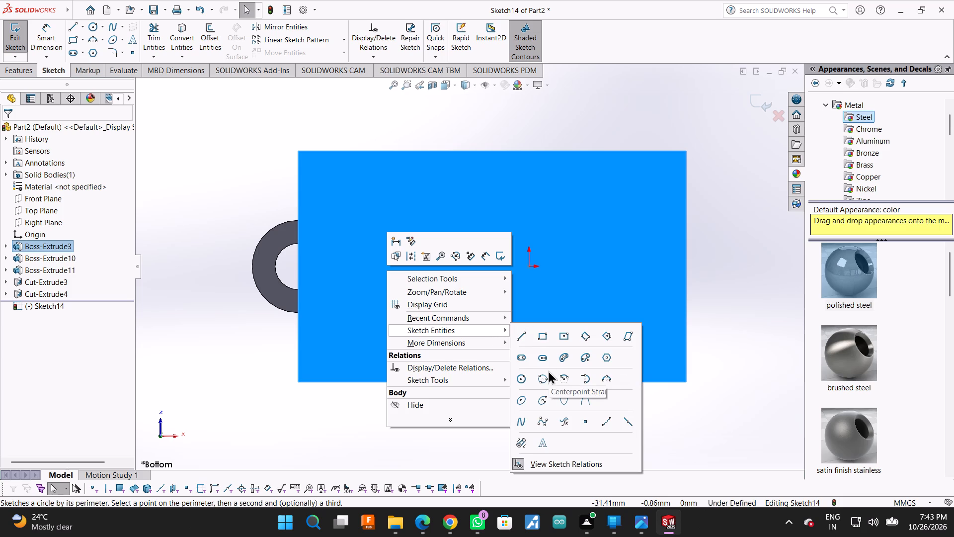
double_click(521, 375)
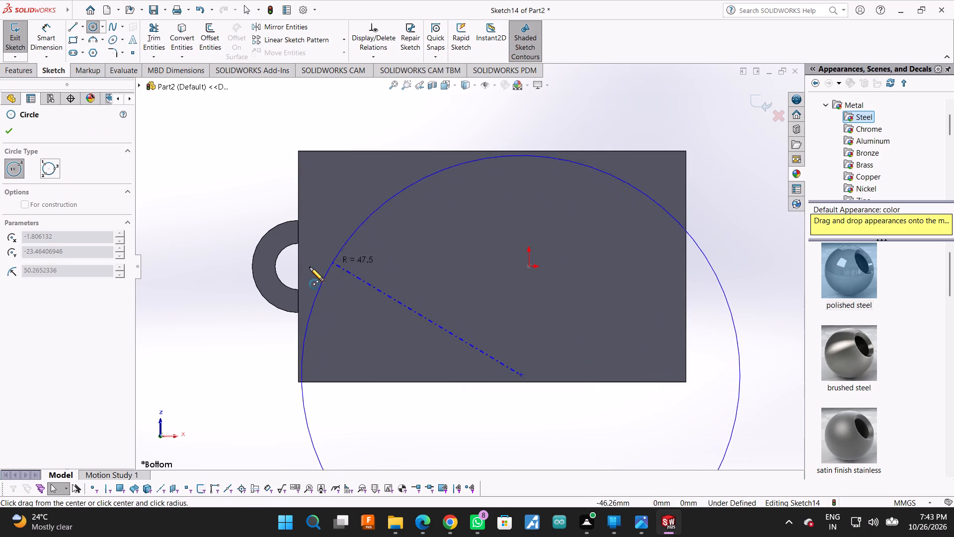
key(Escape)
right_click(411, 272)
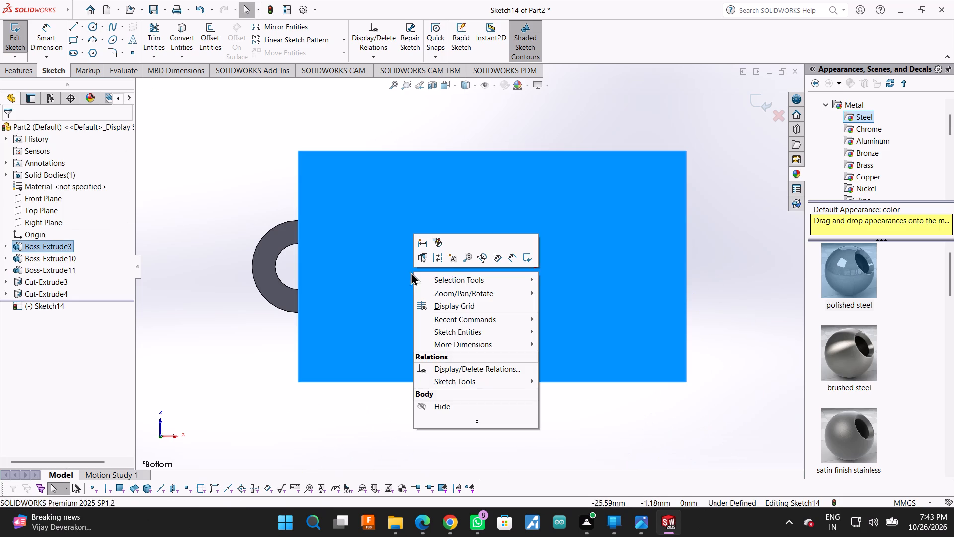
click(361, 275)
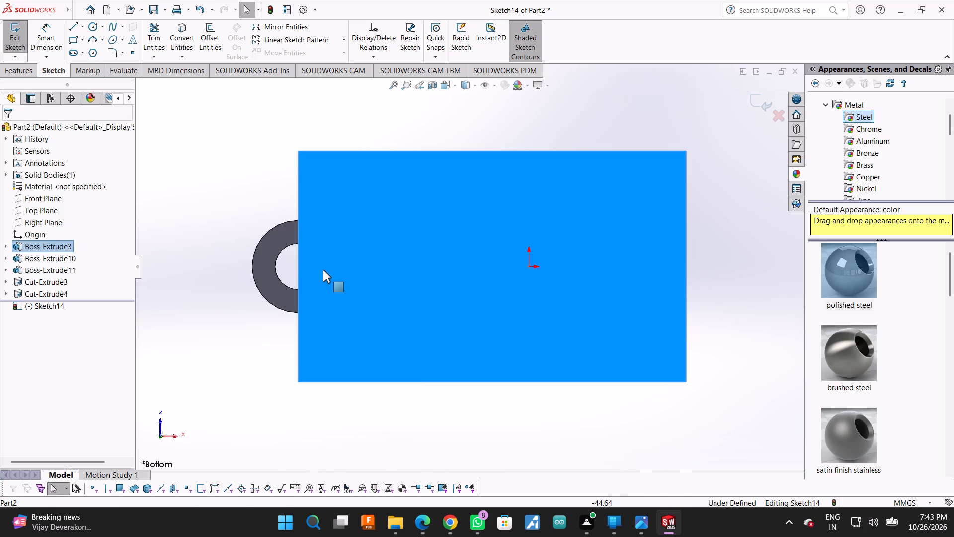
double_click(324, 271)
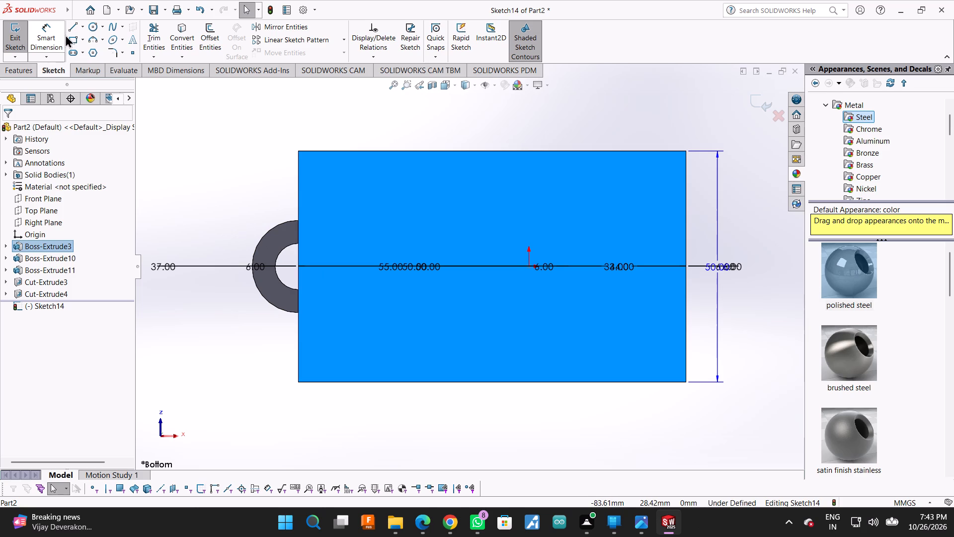
Sketch a 10 mm radius circle on the base's underside, centred on the midpoint of the end edge below the boss and matching its outline.
click(87, 26)
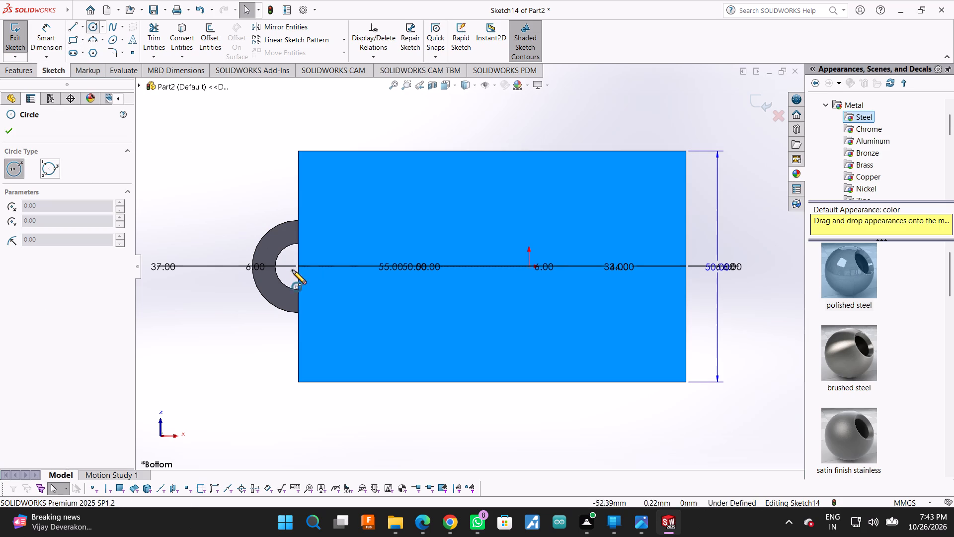
click(298, 267)
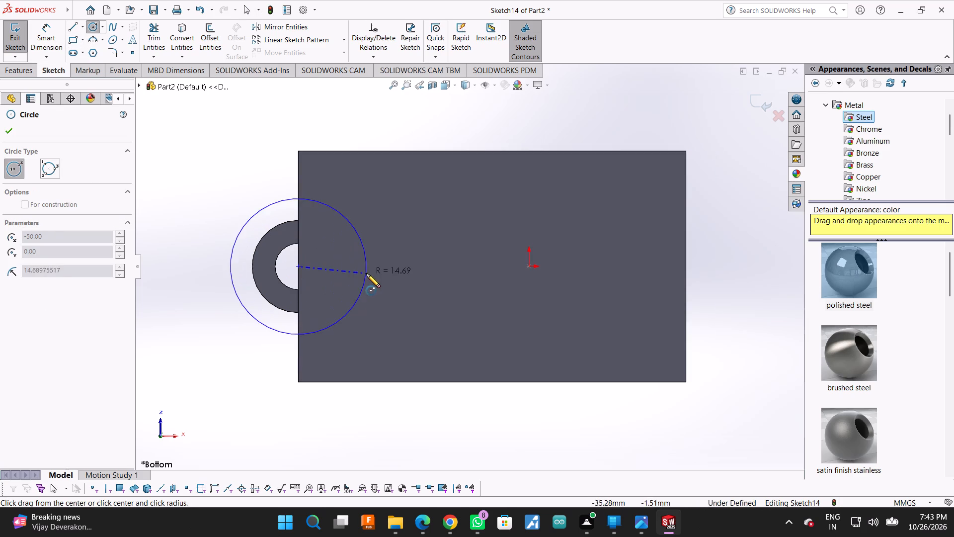
click(250, 263)
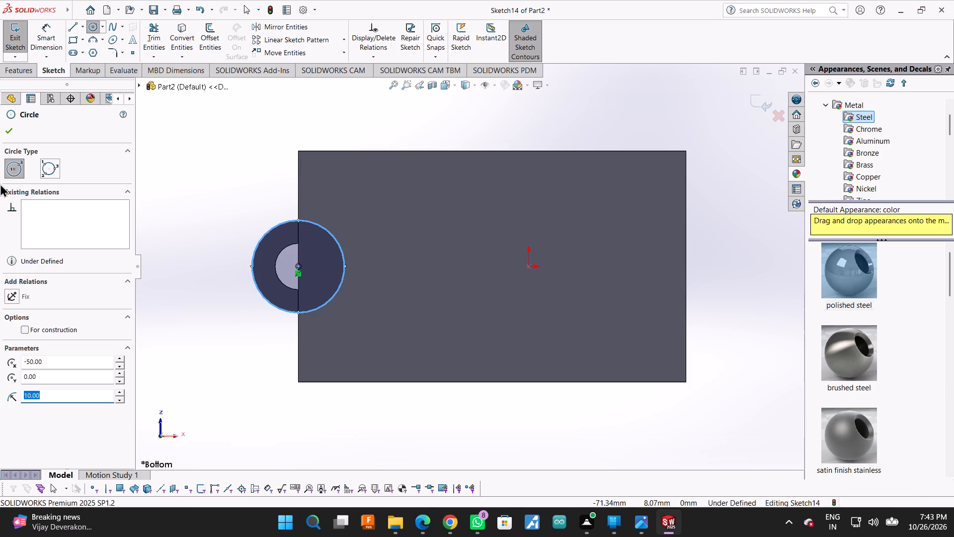
click(11, 135)
Examine the circle on the base's underside against the end edge and the upper boss from several angles.
middle_drag(408, 159, 395, 226)
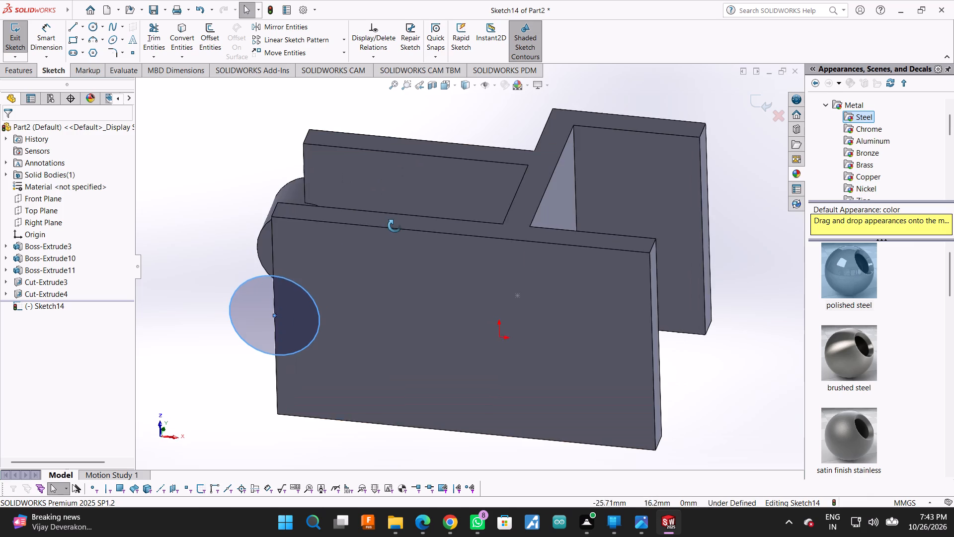
middle_drag(395, 226, 395, 229)
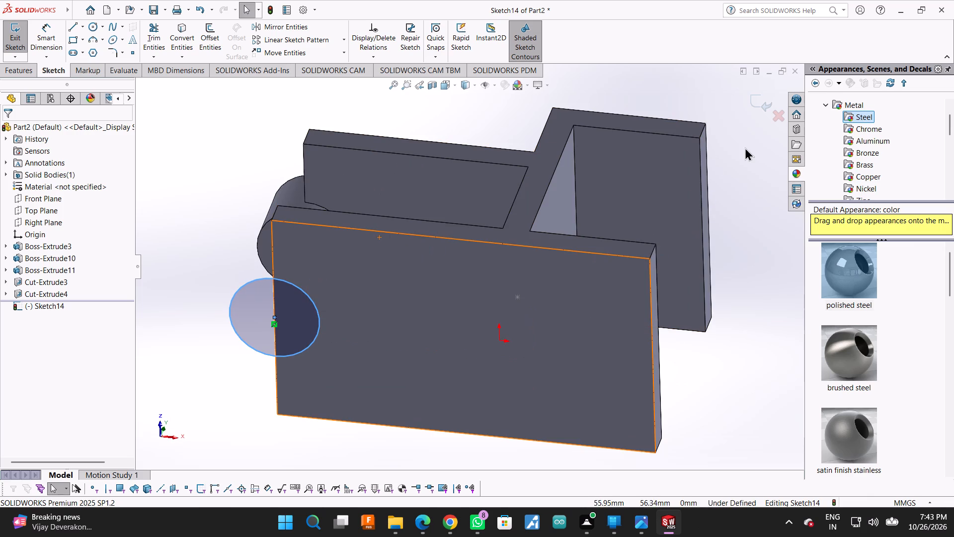
scroll(465, 226, down, 1)
scroll(457, 239, up, 2)
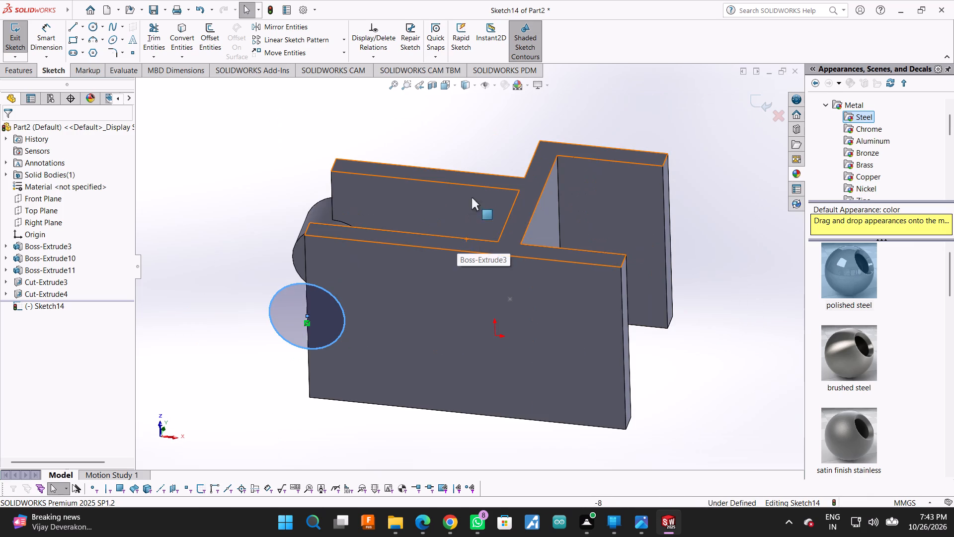
middle_drag(473, 204, 467, 221)
middle_drag(466, 157, 446, 260)
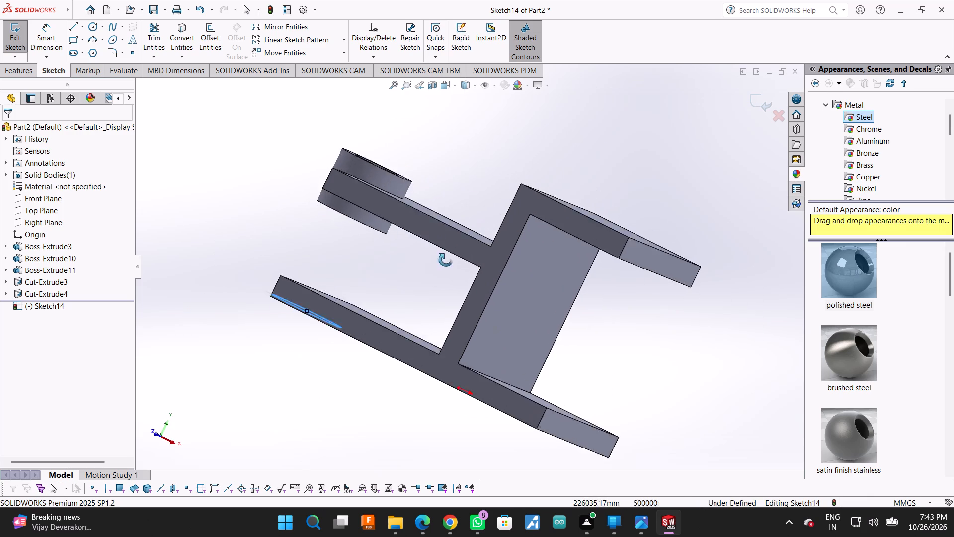
middle_drag(446, 260, 514, 129)
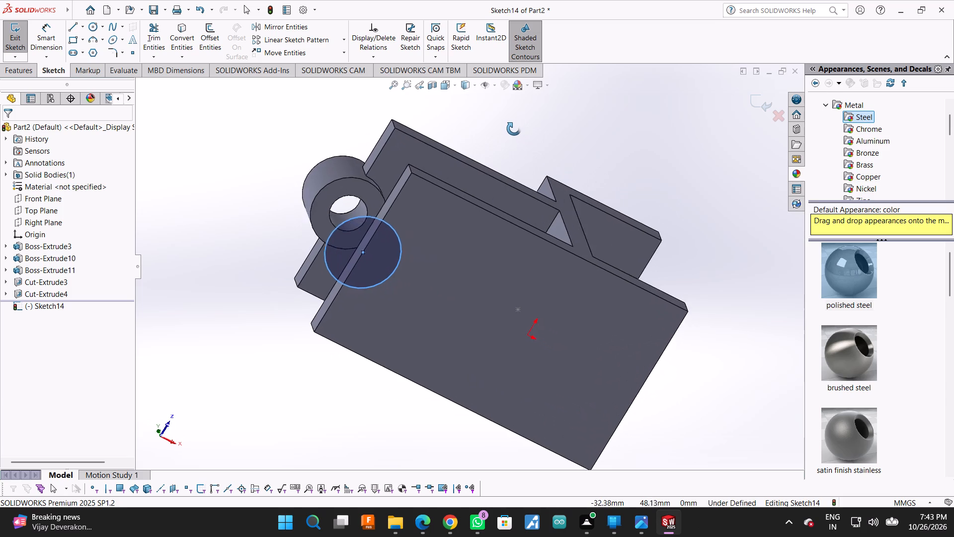
middle_drag(514, 129, 509, 129)
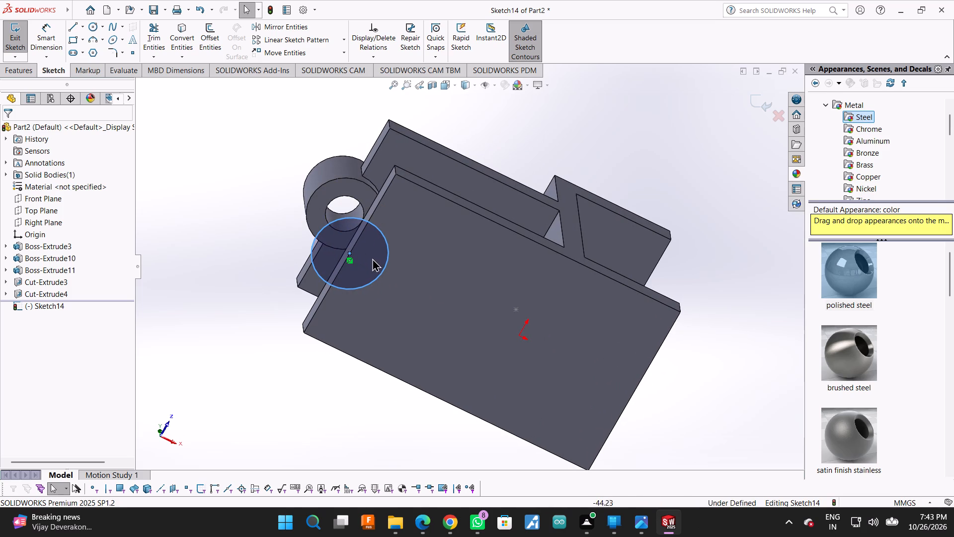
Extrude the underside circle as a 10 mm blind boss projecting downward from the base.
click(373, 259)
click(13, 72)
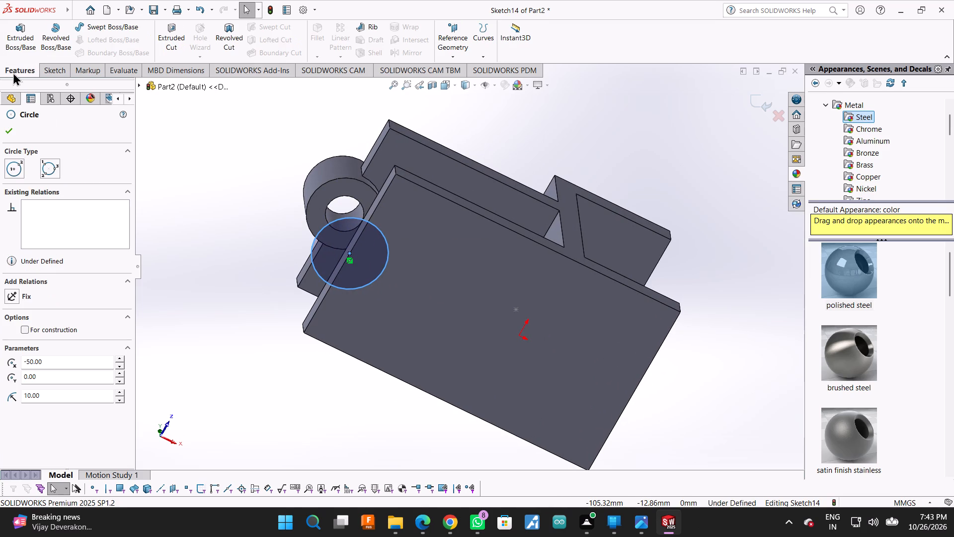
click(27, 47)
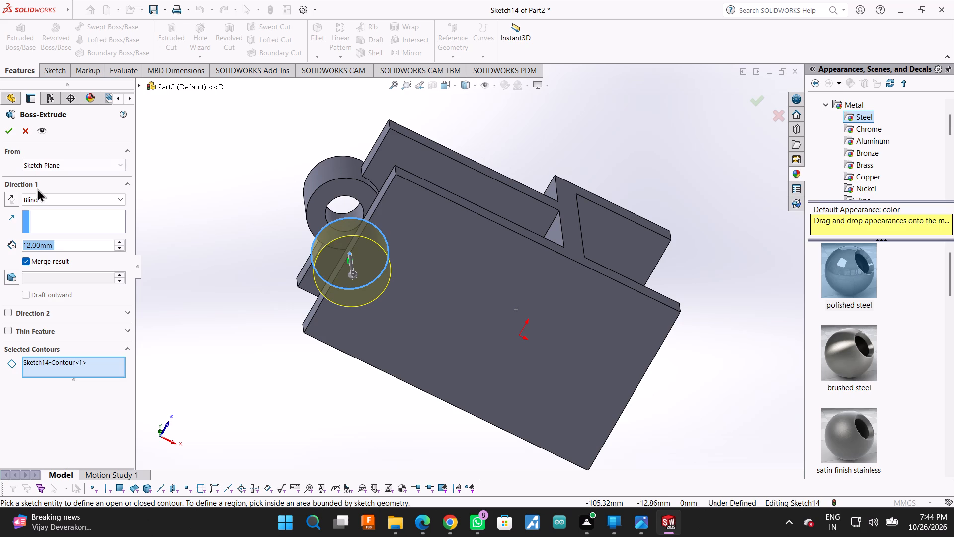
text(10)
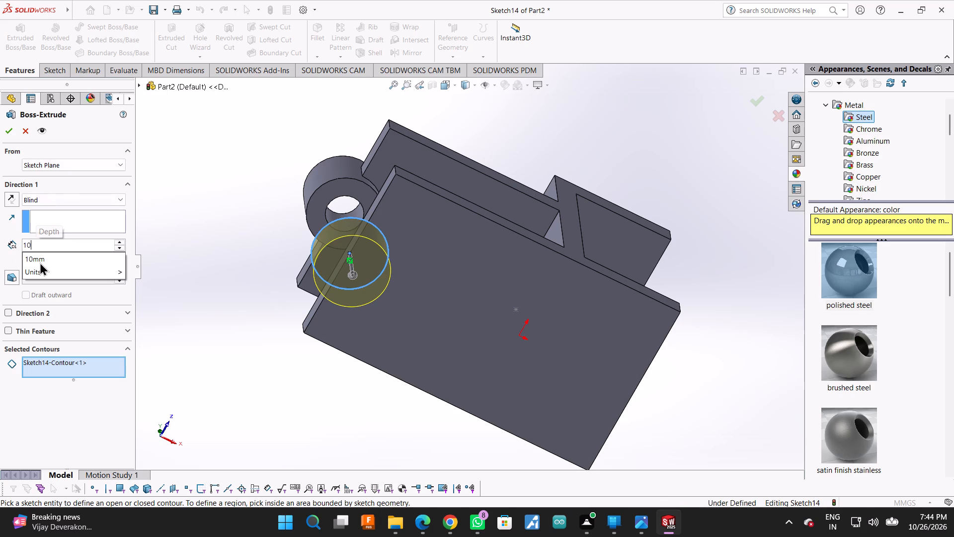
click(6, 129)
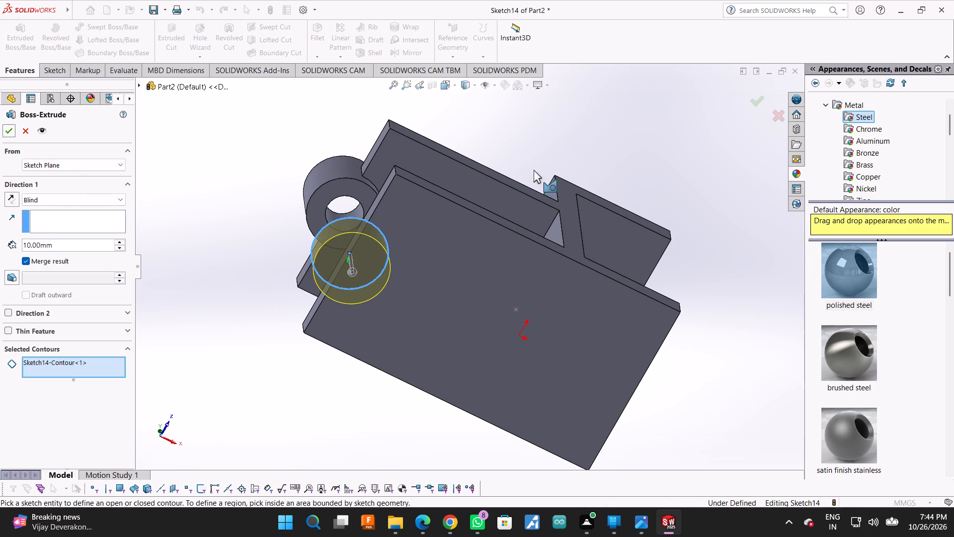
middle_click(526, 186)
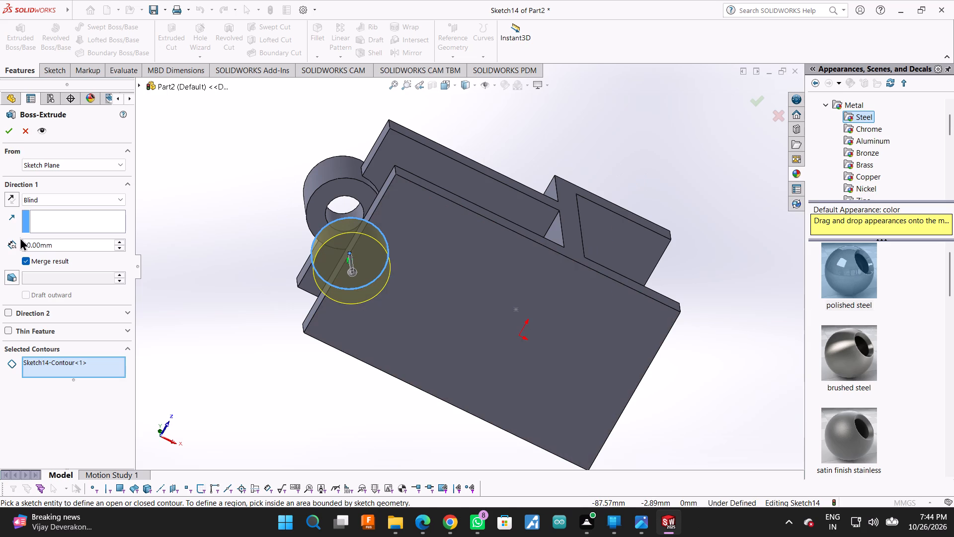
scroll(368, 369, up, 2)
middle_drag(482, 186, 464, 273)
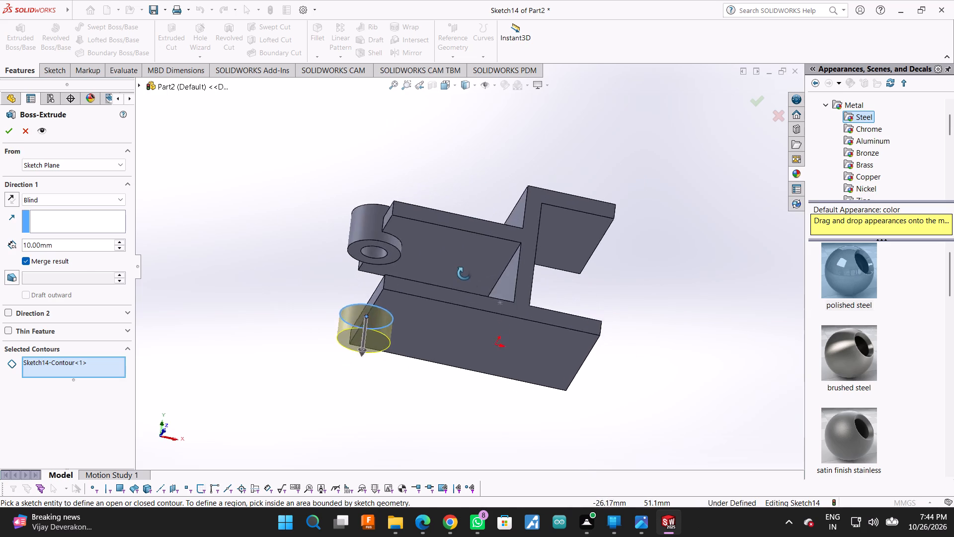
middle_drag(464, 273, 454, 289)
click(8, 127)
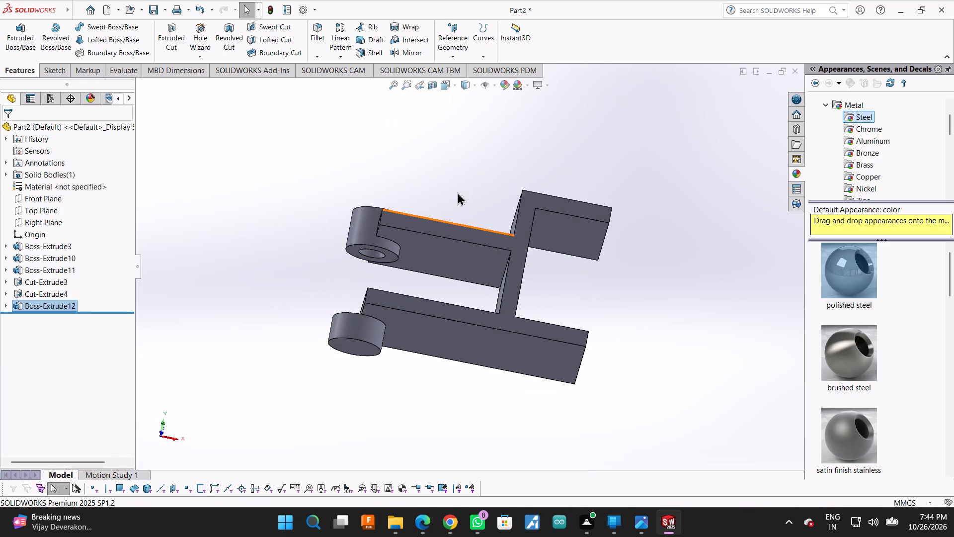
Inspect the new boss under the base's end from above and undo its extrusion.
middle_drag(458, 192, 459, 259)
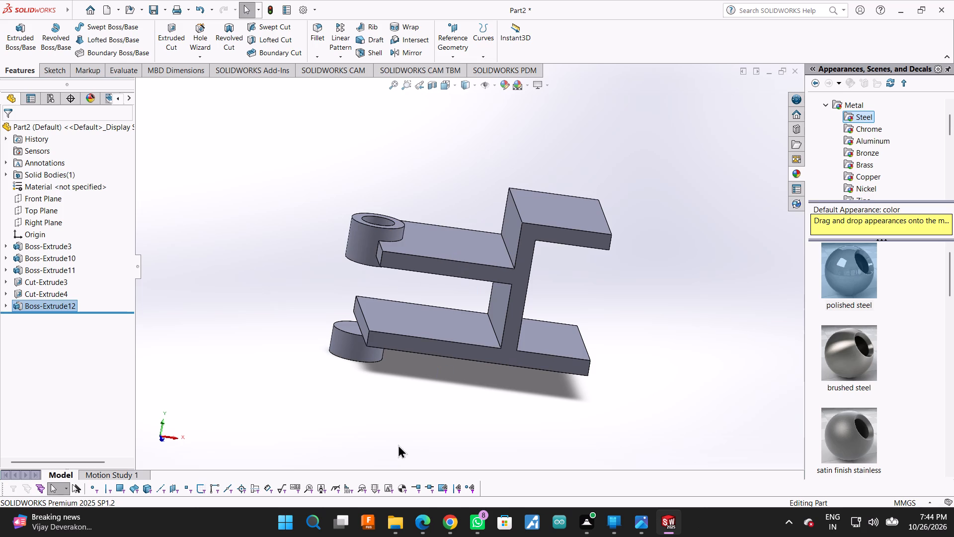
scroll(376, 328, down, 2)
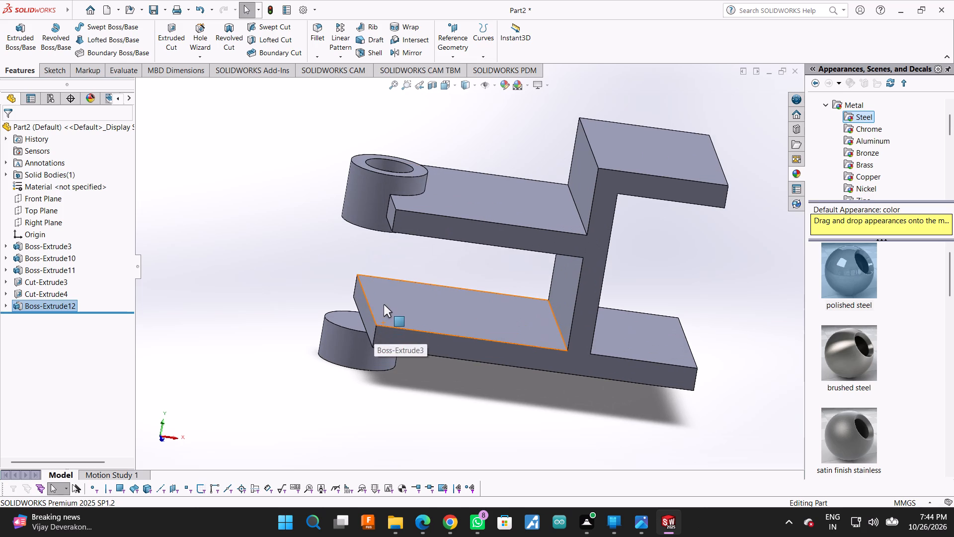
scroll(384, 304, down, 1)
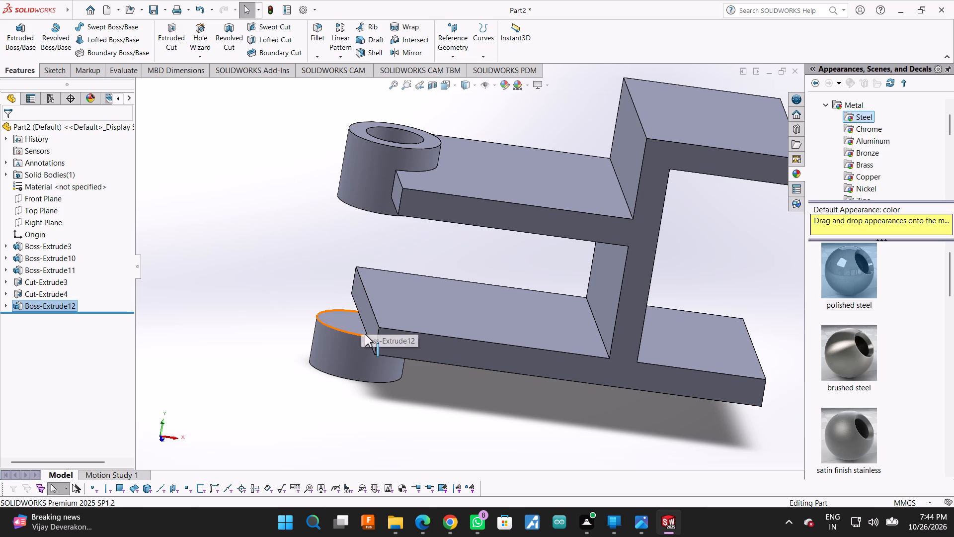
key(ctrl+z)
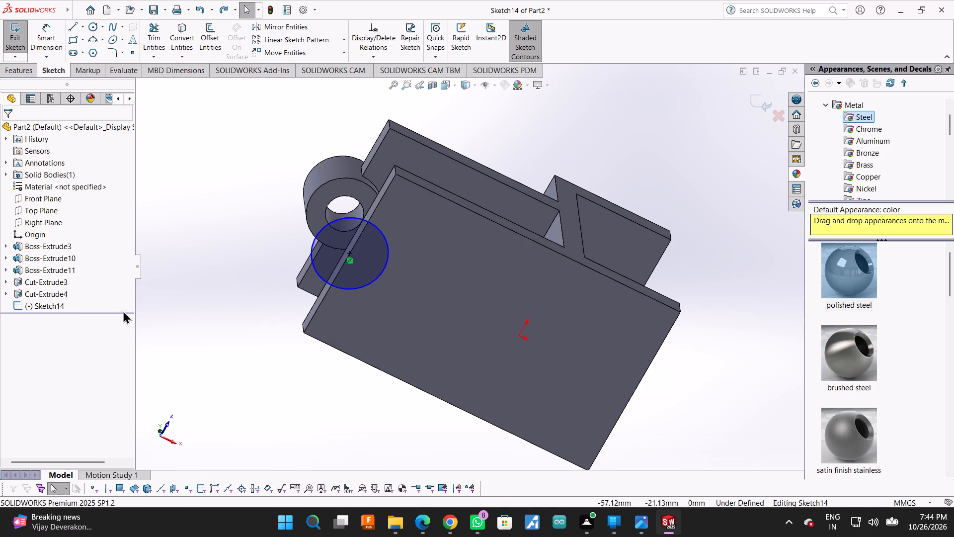
Extrude the underside circle as an 11 mm blind boss in the reversed direction, upward through the base's end.
click(10, 74)
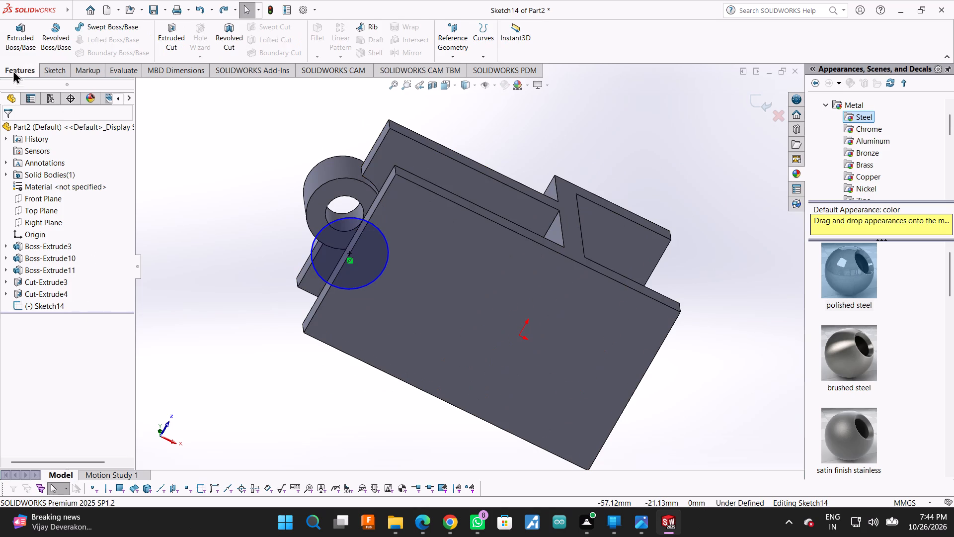
click(27, 38)
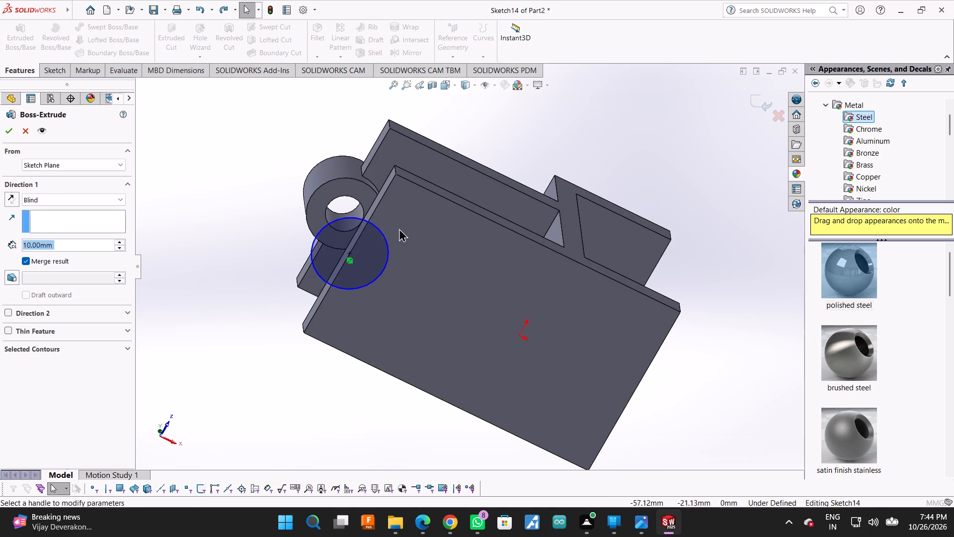
click(9, 201)
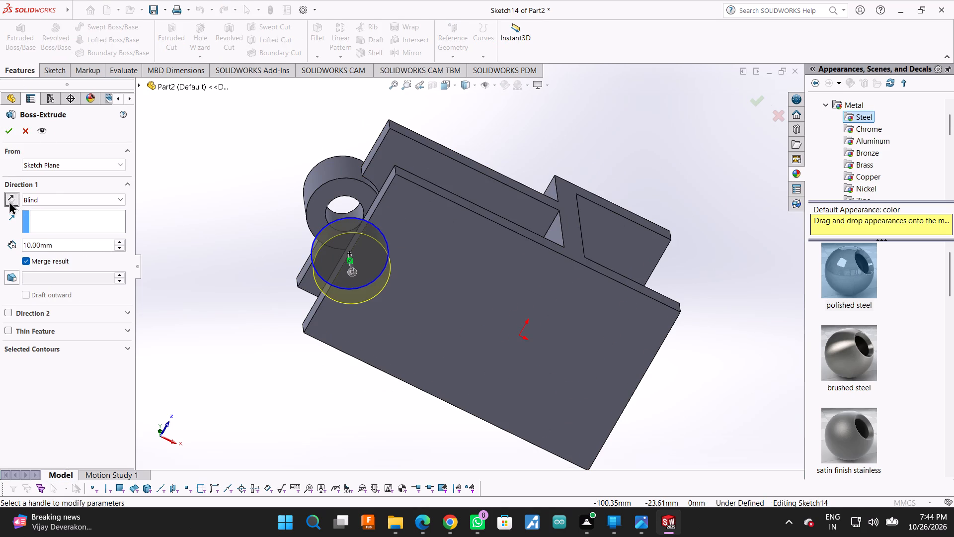
double_click(53, 246)
text(11)
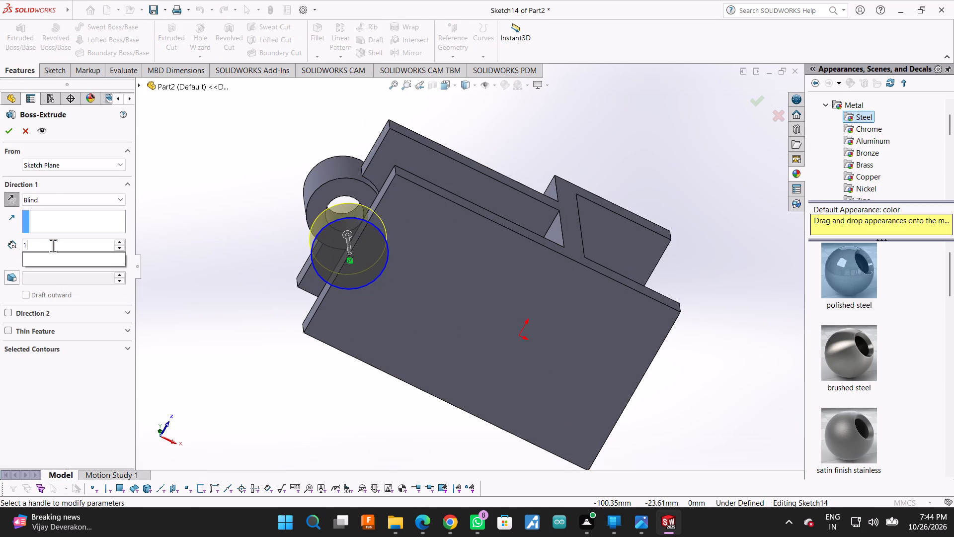
key(Return)
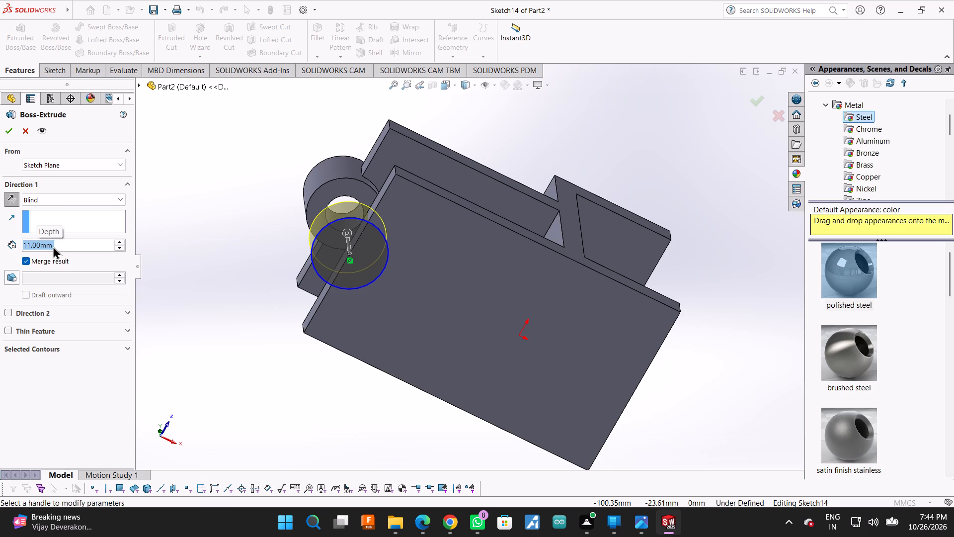
scroll(629, 195, down, 1)
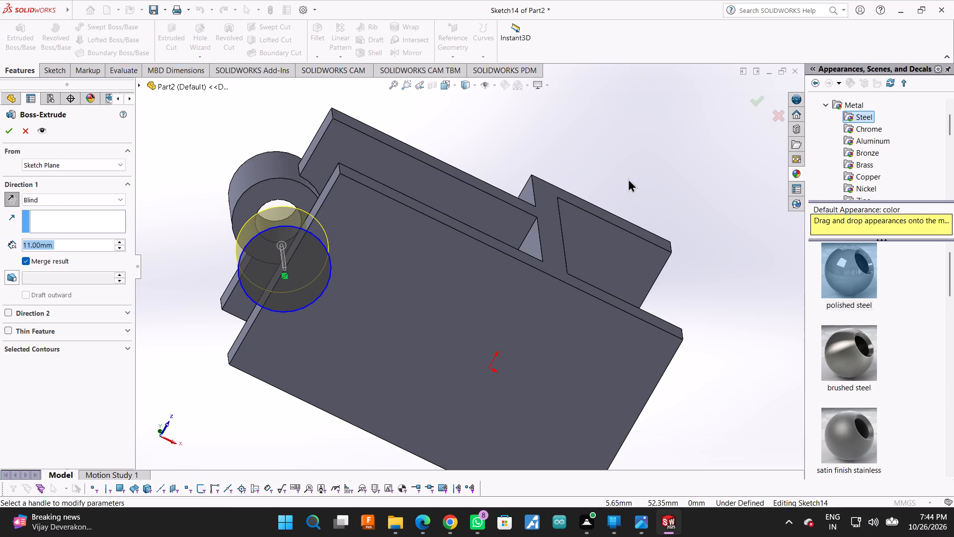
scroll(586, 258, up, 2)
scroll(606, 199, up, 1)
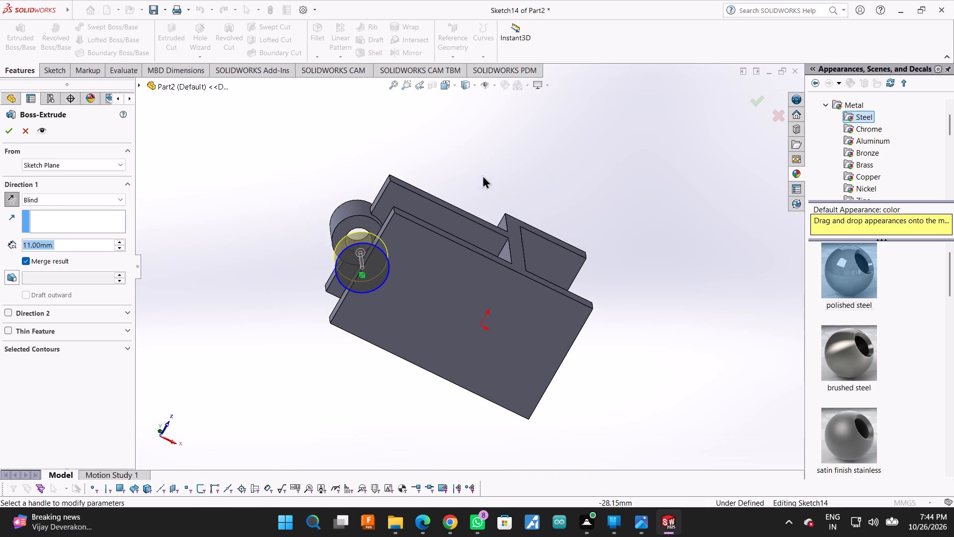
click(477, 196)
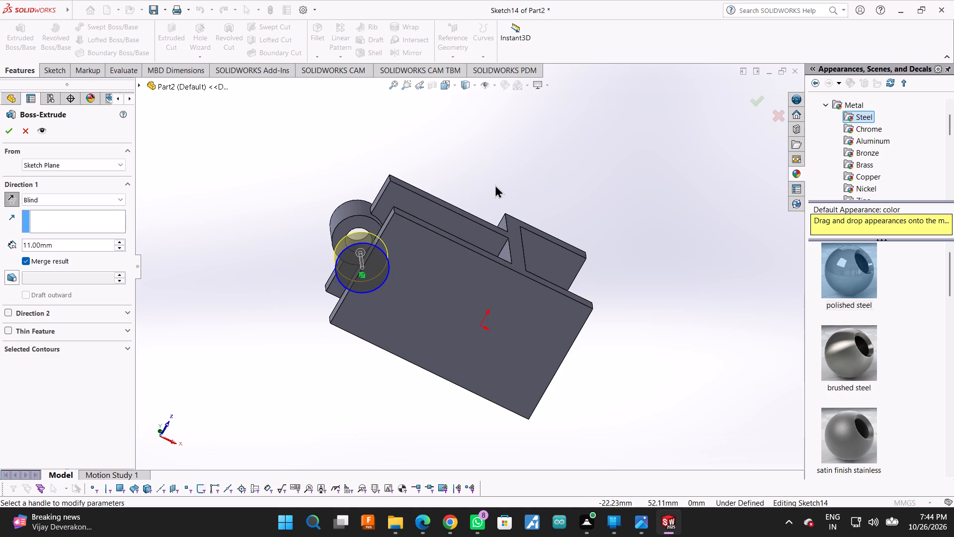
right_click(495, 184)
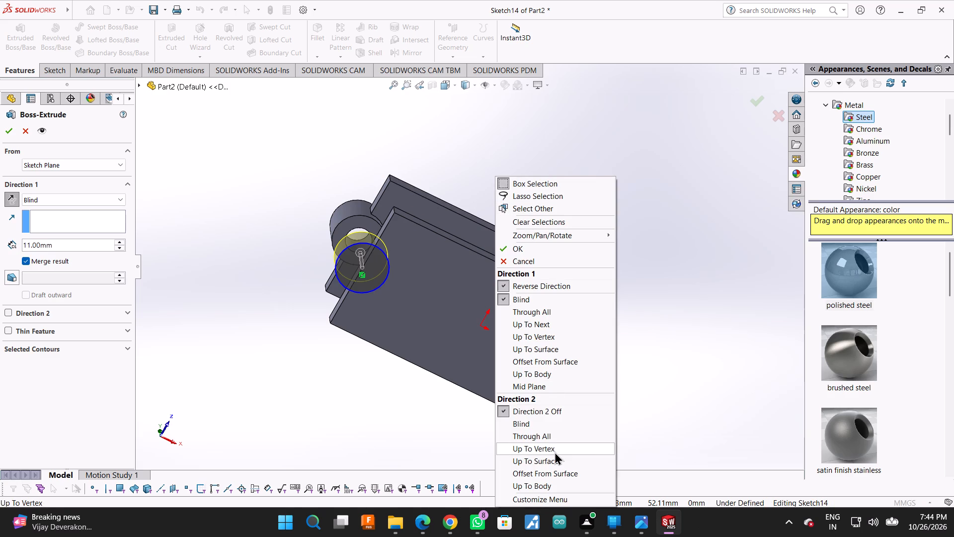
scroll(555, 450, down, 1)
click(710, 367)
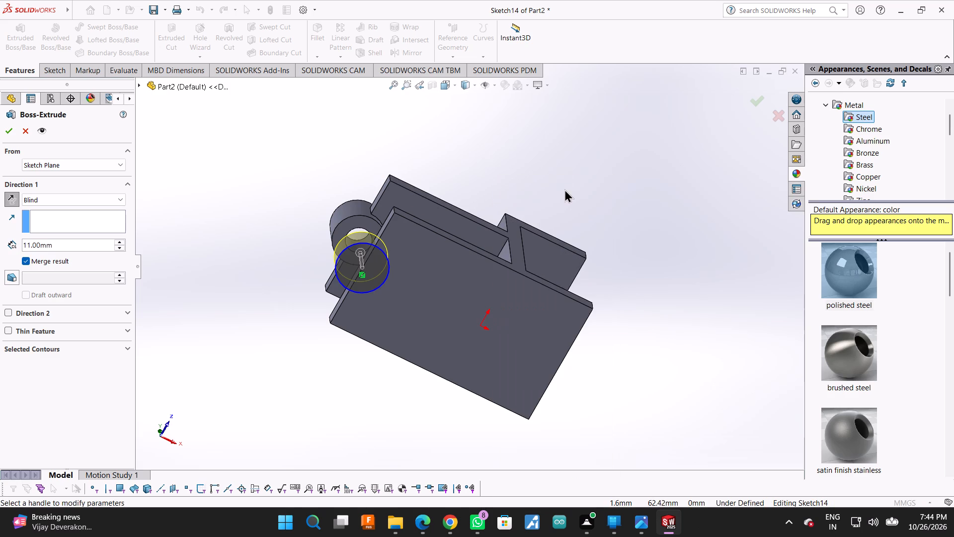
scroll(564, 189, down, 1)
scroll(532, 311, up, 2)
scroll(504, 193, up, 1)
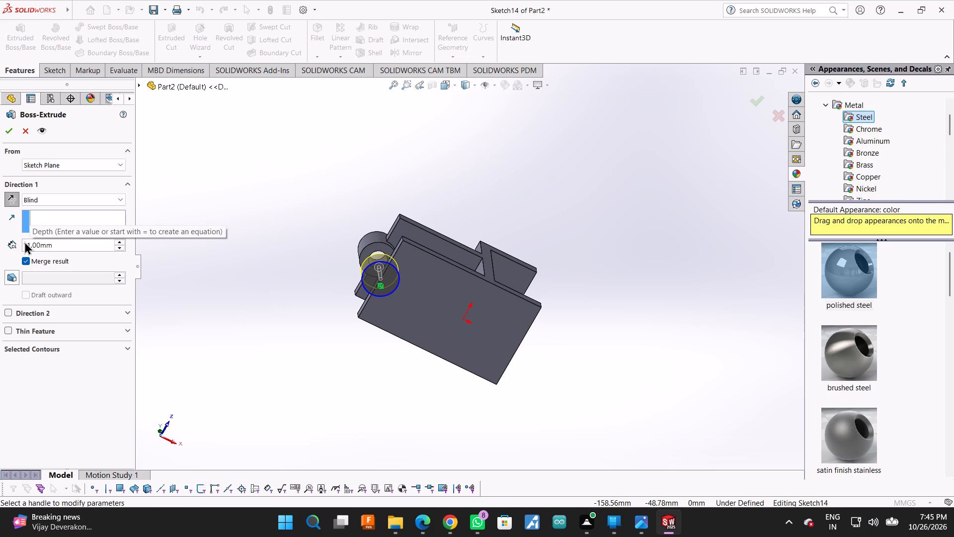
click(10, 127)
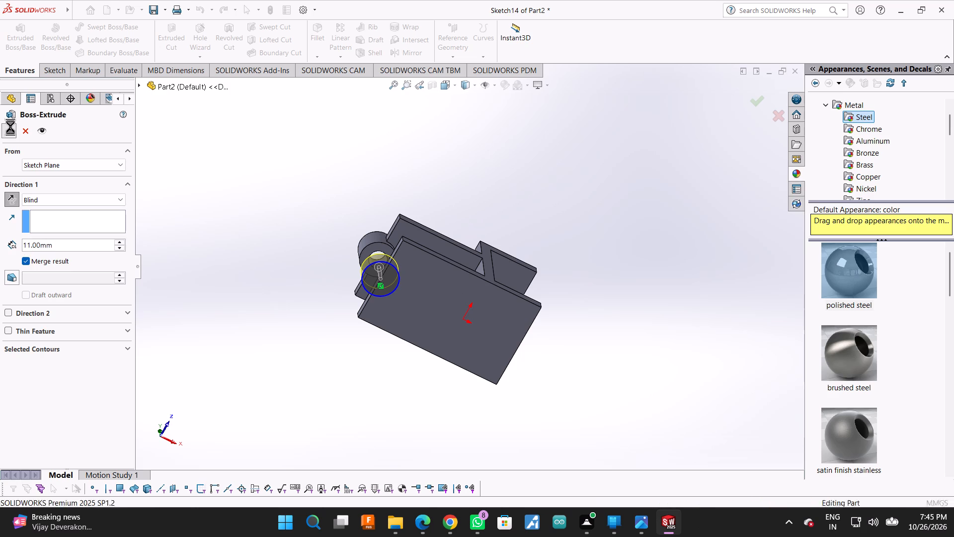
Open a new sketch on the underside face of the base.
middle_drag(529, 184, 510, 287)
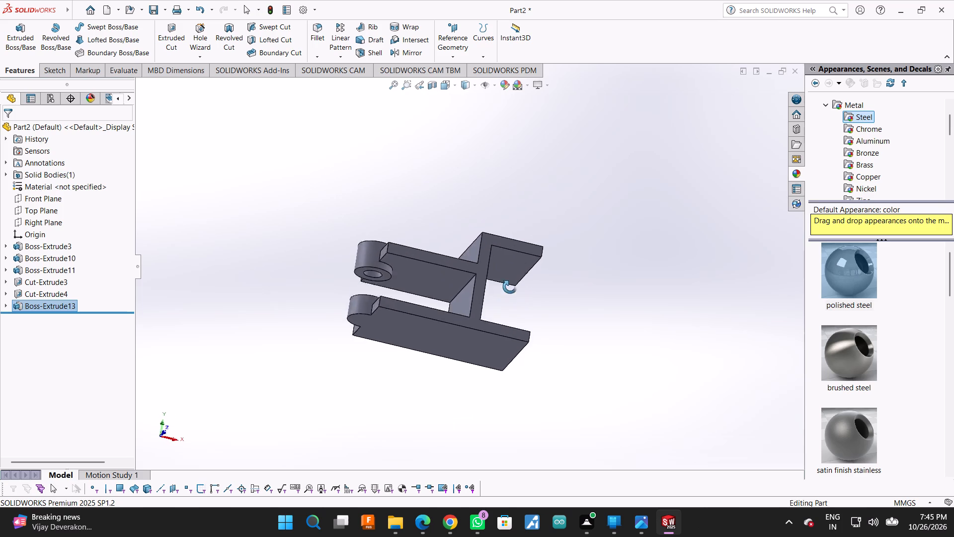
middle_drag(510, 287, 517, 154)
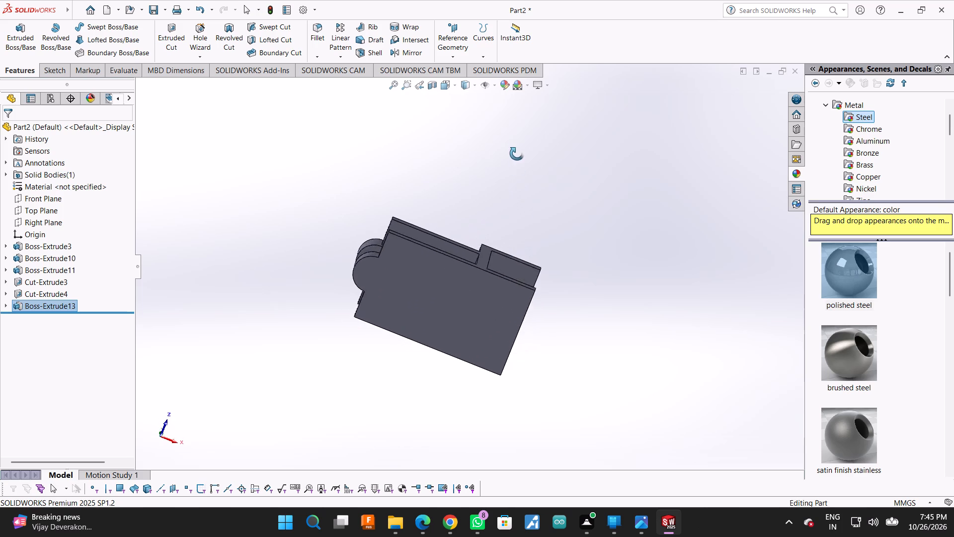
middle_drag(517, 154, 517, 146)
click(434, 272)
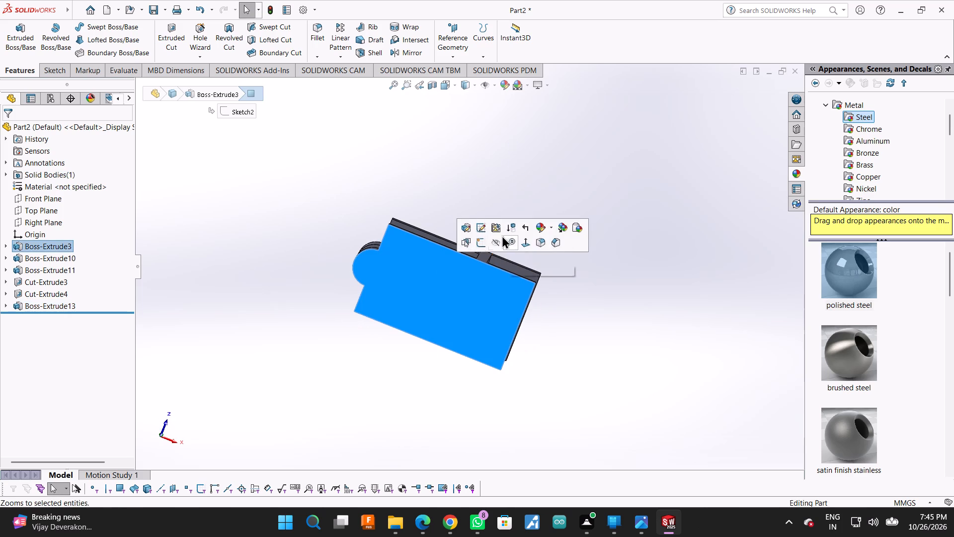
click(481, 239)
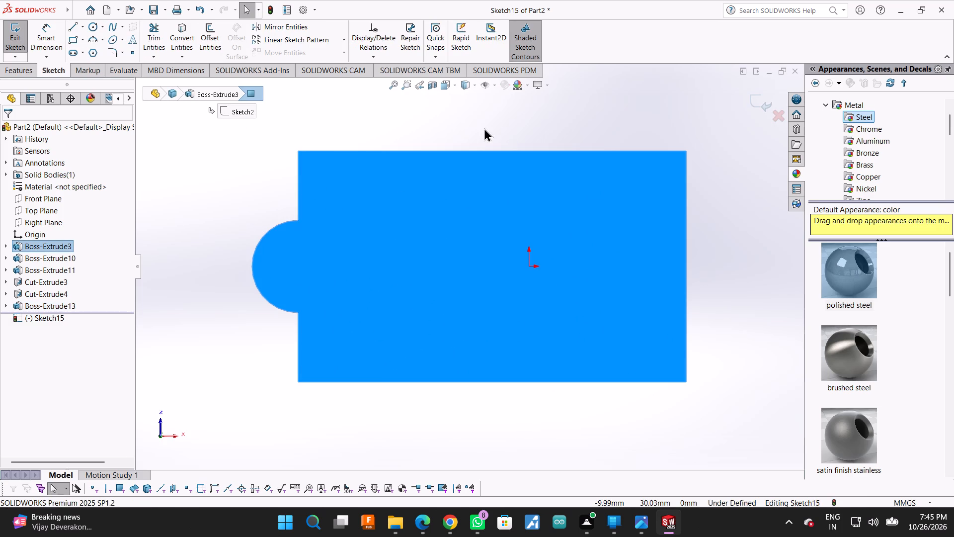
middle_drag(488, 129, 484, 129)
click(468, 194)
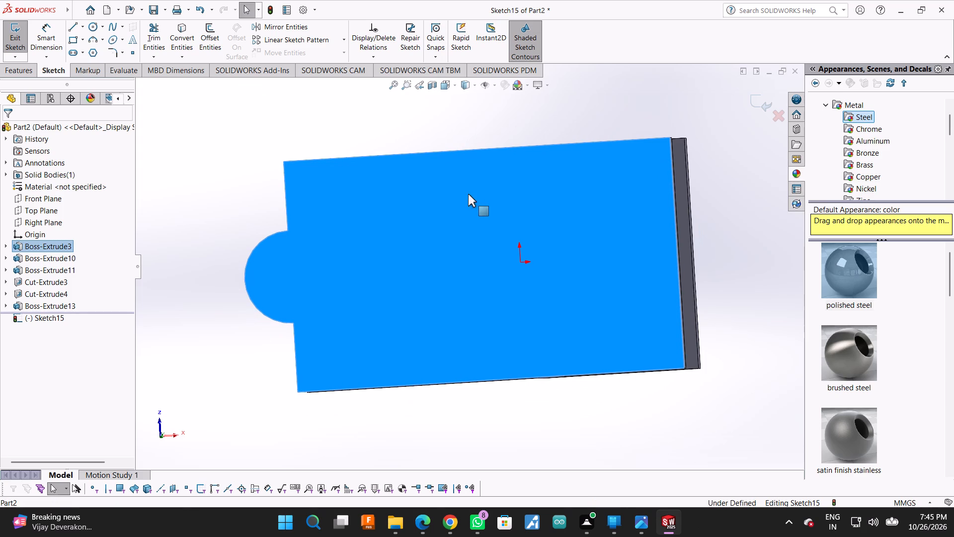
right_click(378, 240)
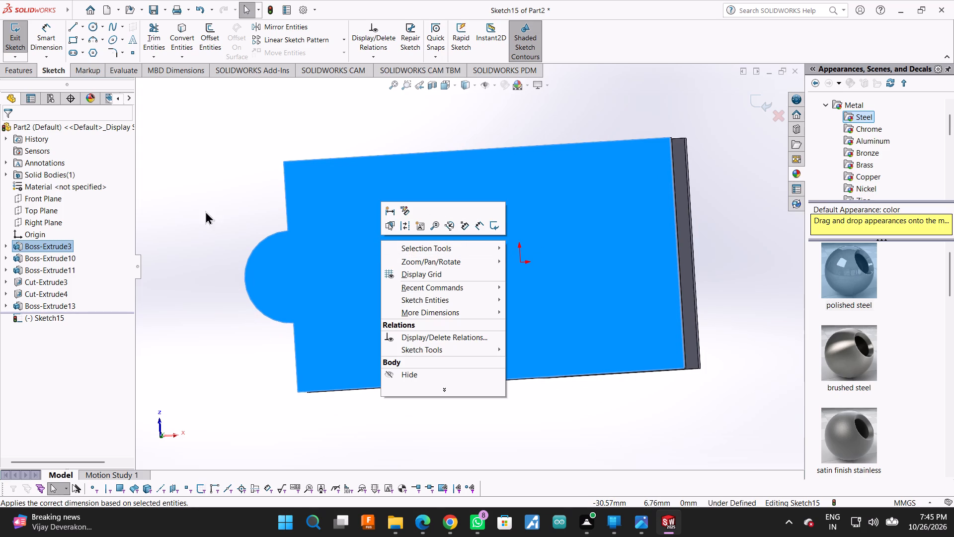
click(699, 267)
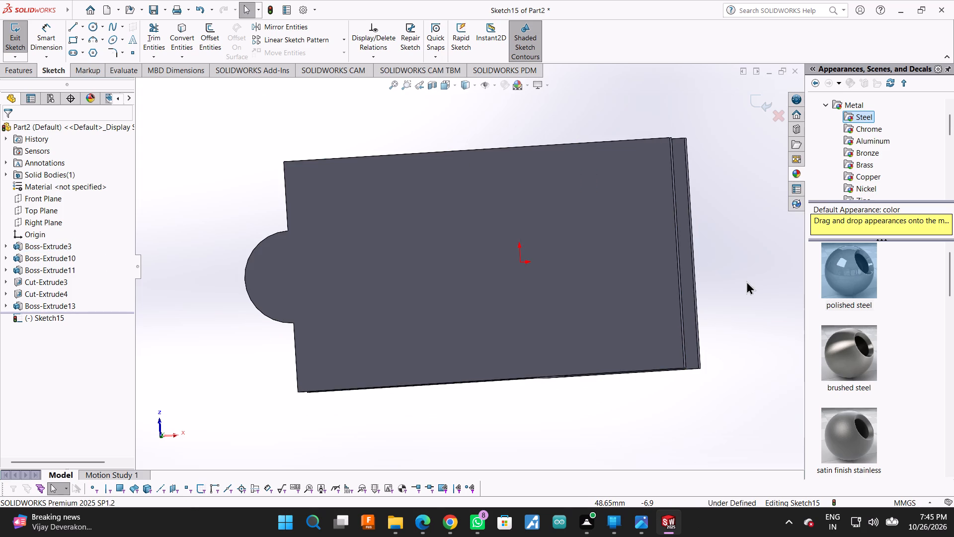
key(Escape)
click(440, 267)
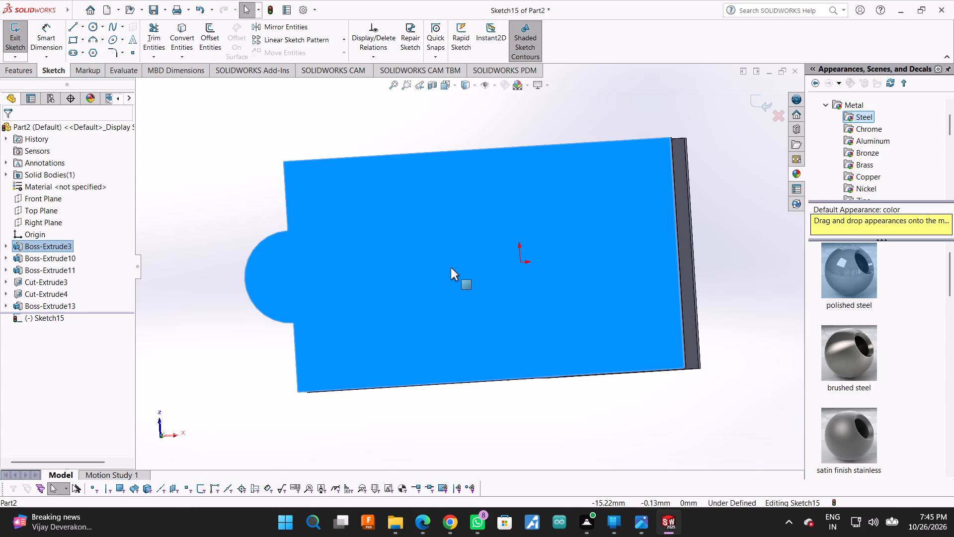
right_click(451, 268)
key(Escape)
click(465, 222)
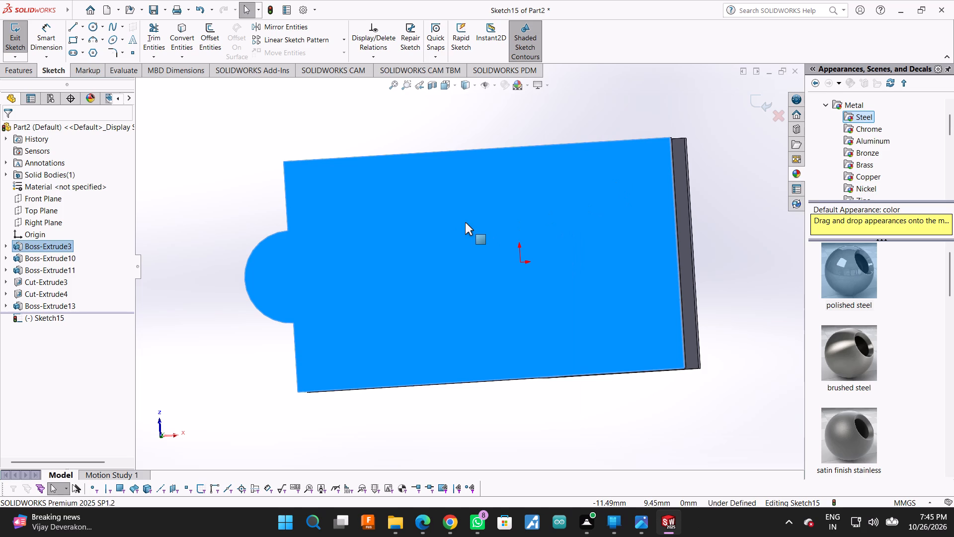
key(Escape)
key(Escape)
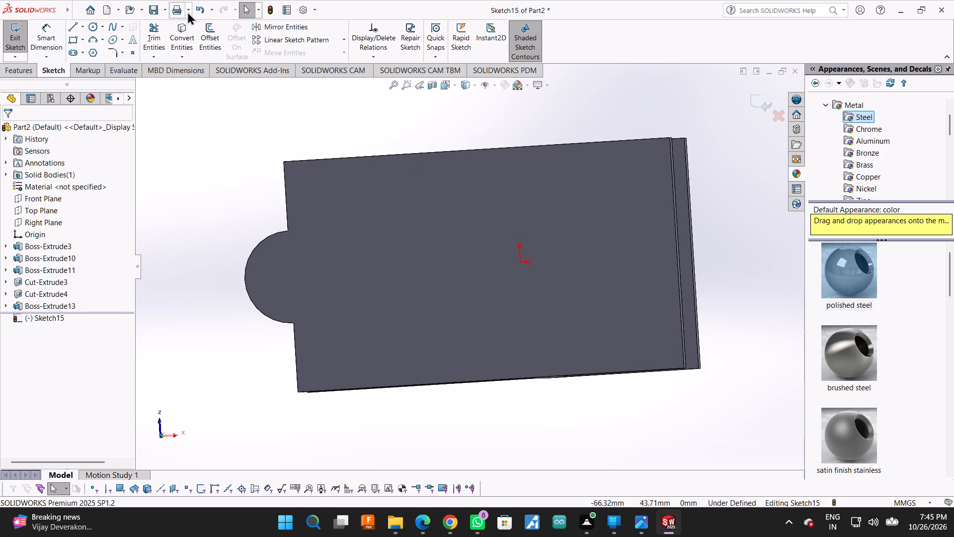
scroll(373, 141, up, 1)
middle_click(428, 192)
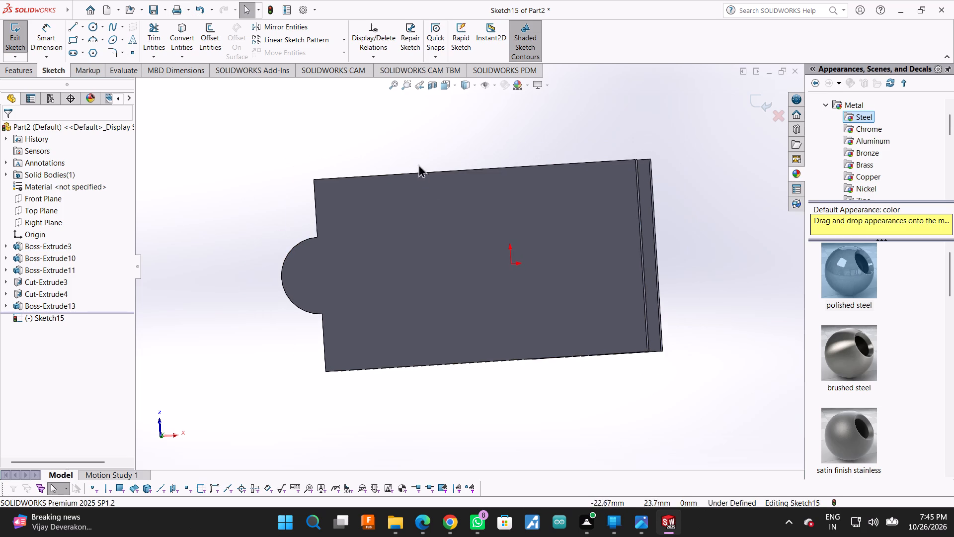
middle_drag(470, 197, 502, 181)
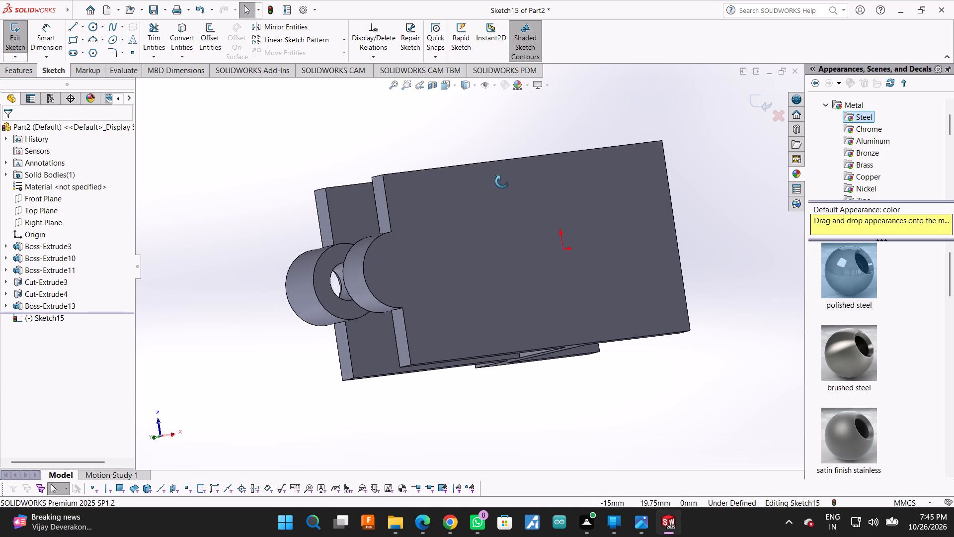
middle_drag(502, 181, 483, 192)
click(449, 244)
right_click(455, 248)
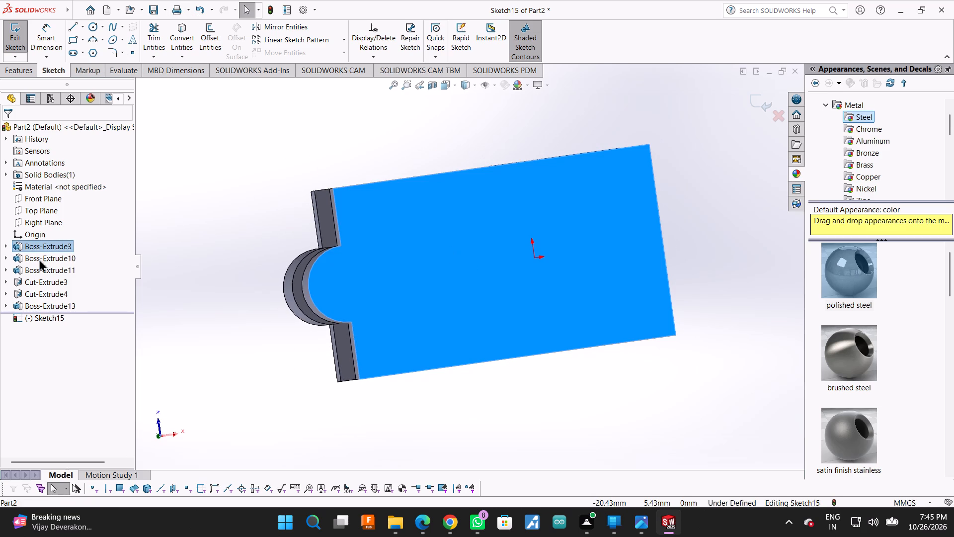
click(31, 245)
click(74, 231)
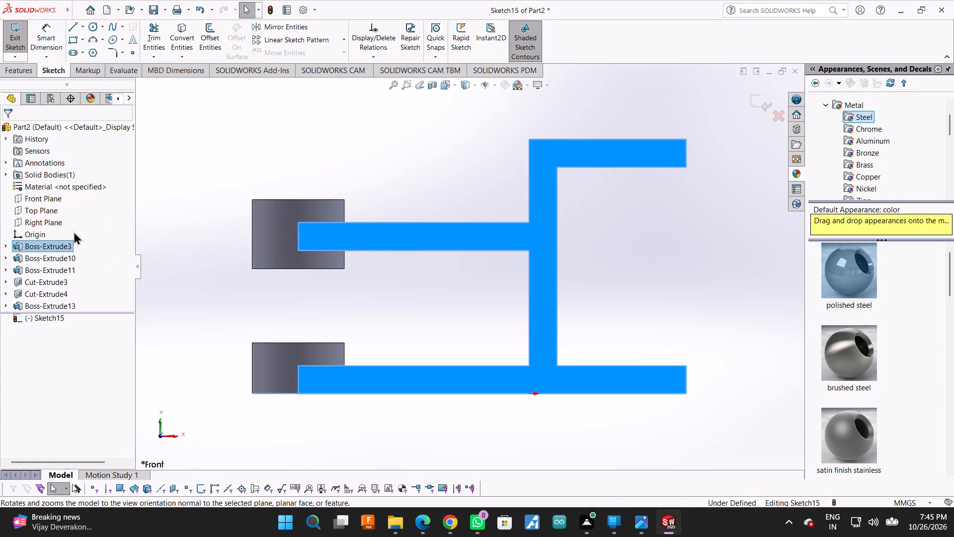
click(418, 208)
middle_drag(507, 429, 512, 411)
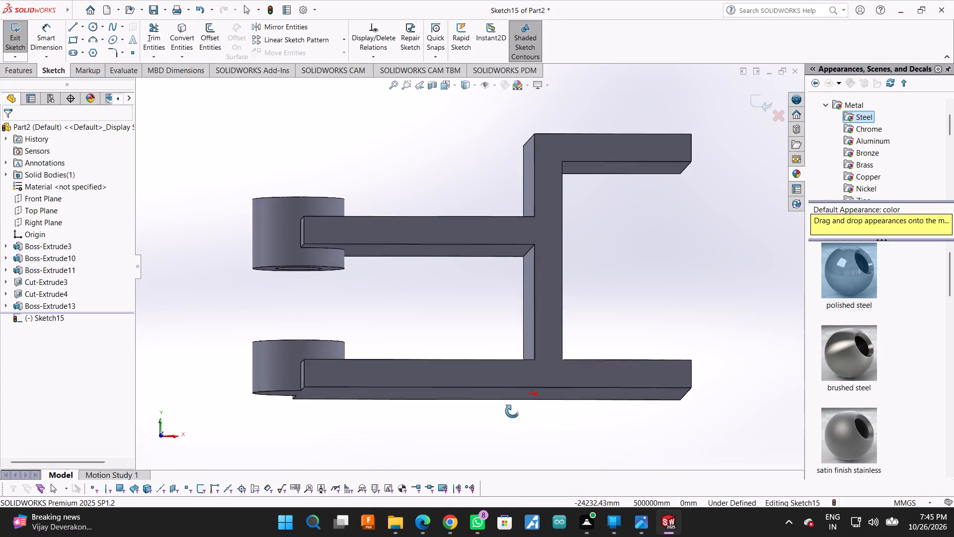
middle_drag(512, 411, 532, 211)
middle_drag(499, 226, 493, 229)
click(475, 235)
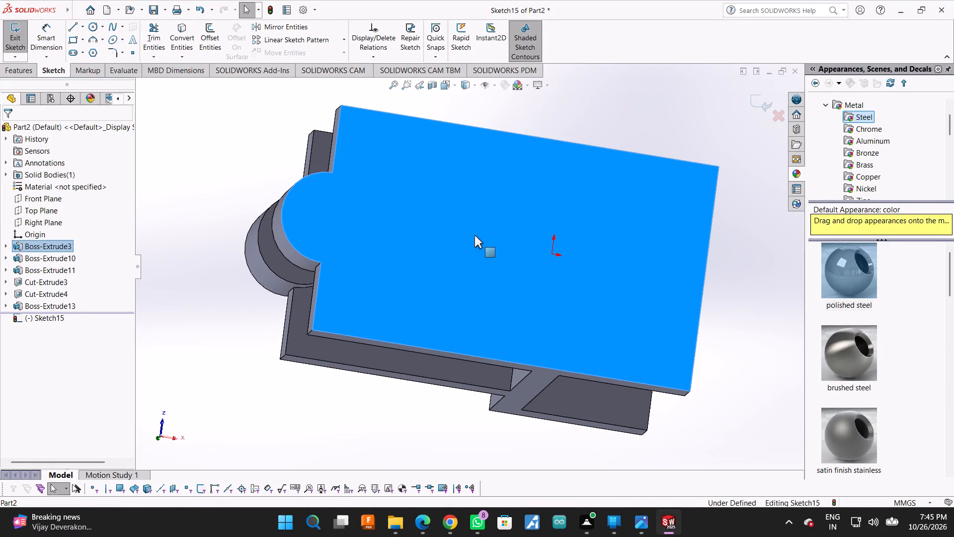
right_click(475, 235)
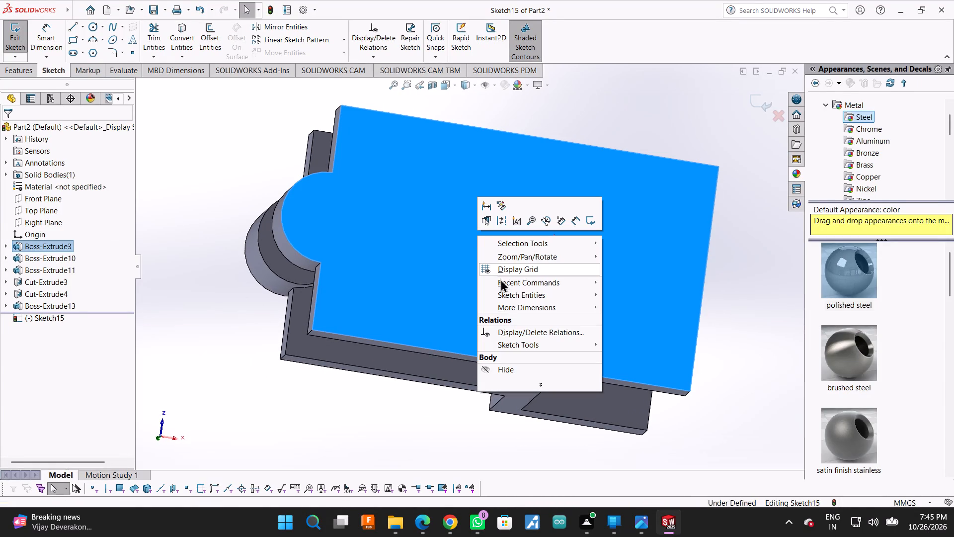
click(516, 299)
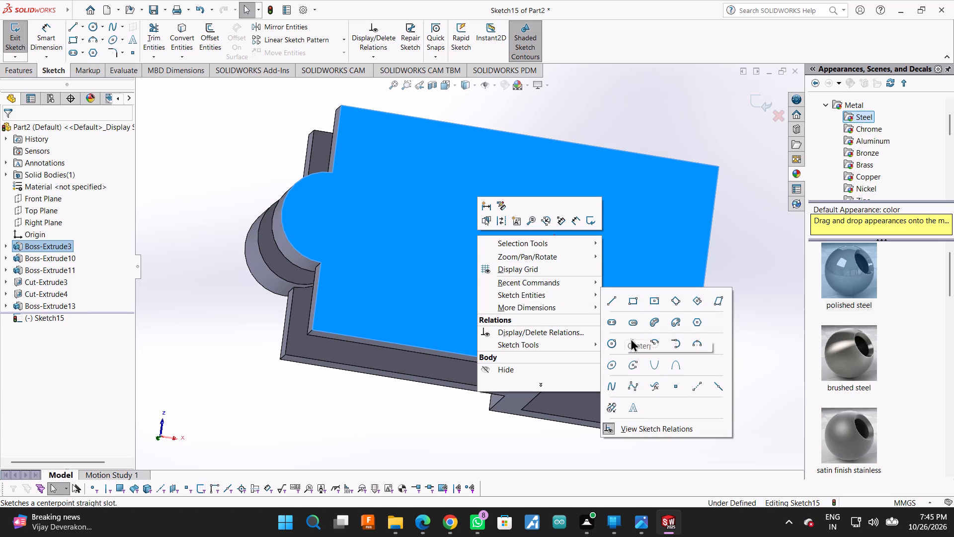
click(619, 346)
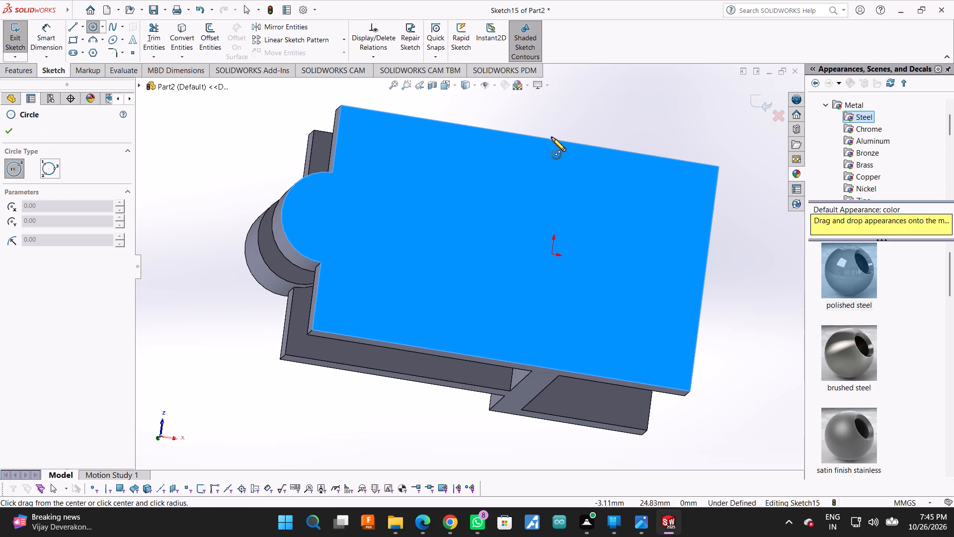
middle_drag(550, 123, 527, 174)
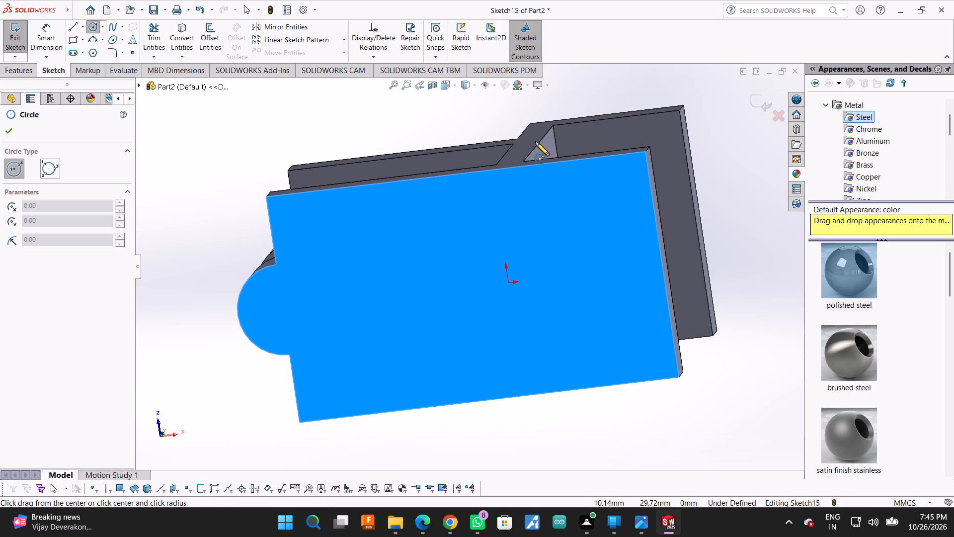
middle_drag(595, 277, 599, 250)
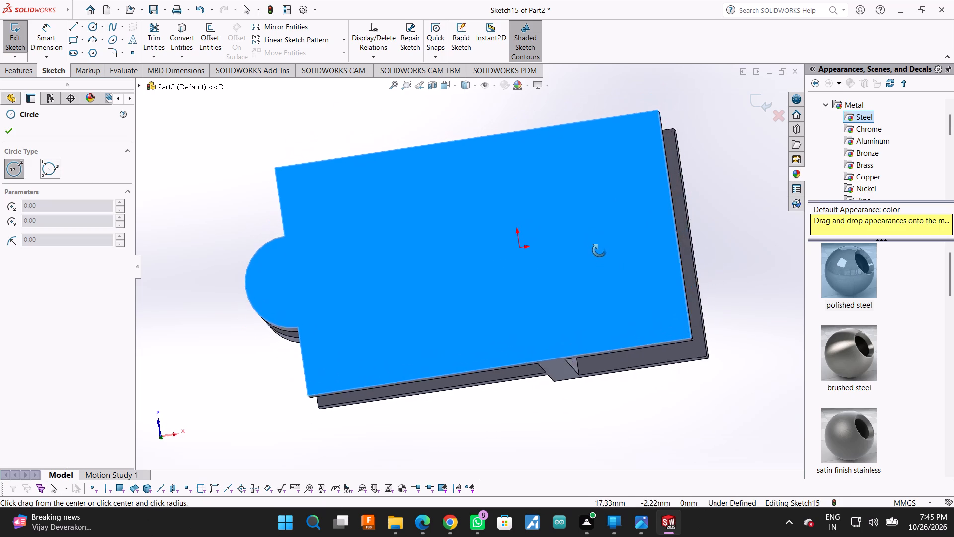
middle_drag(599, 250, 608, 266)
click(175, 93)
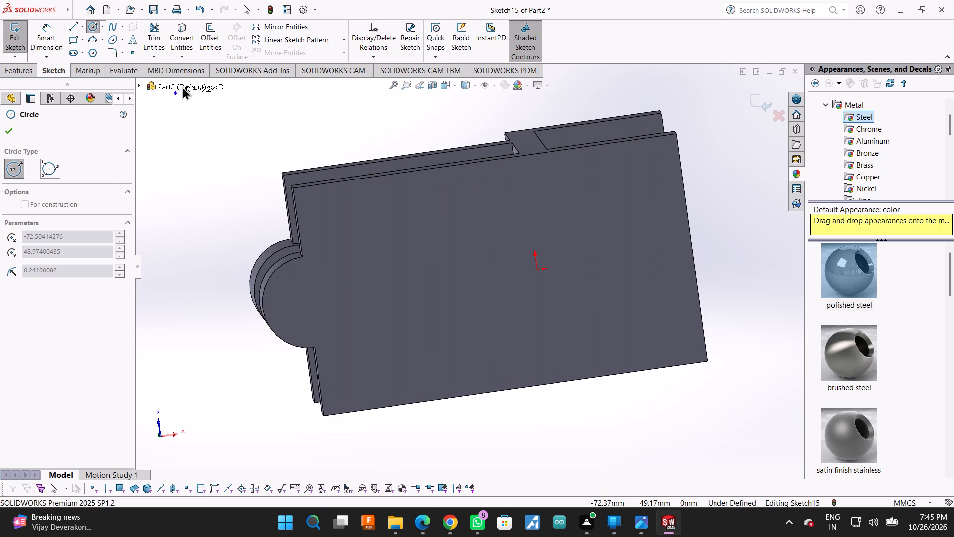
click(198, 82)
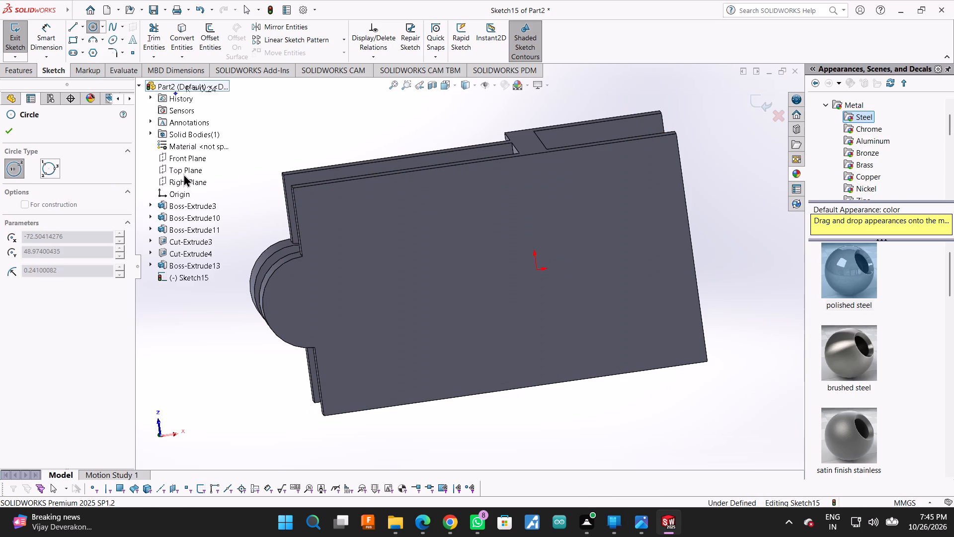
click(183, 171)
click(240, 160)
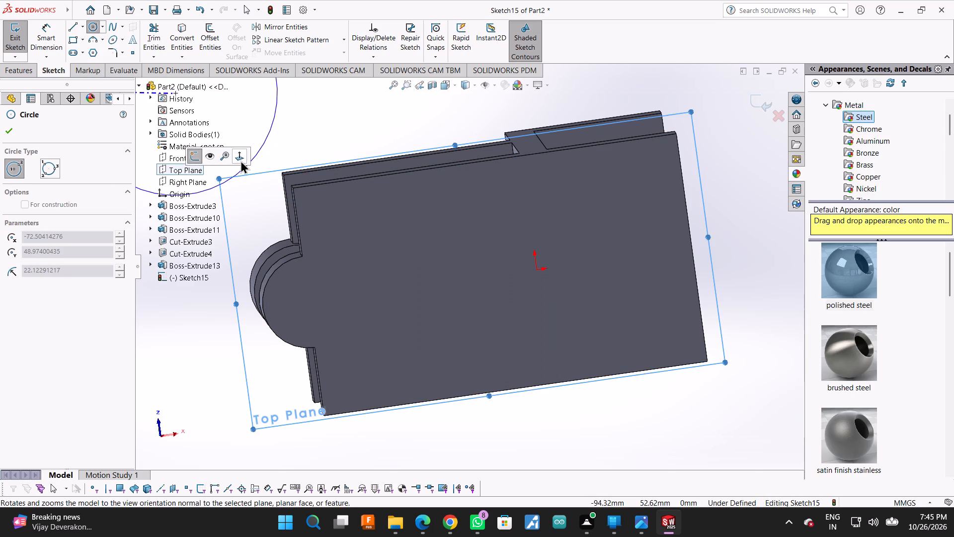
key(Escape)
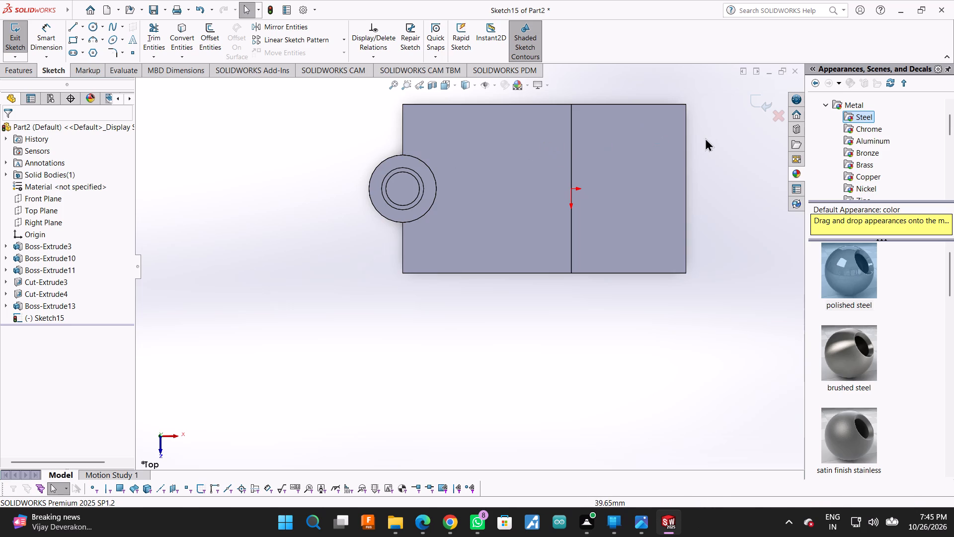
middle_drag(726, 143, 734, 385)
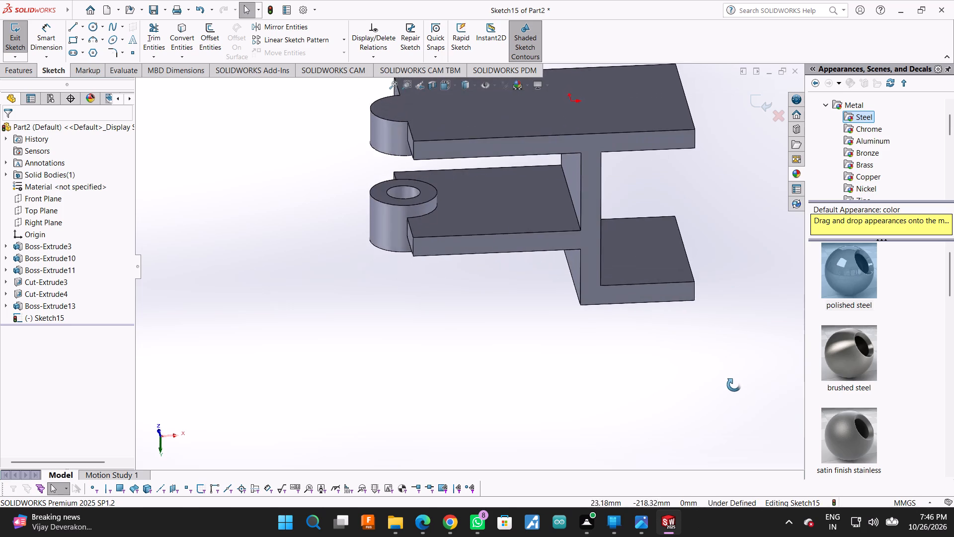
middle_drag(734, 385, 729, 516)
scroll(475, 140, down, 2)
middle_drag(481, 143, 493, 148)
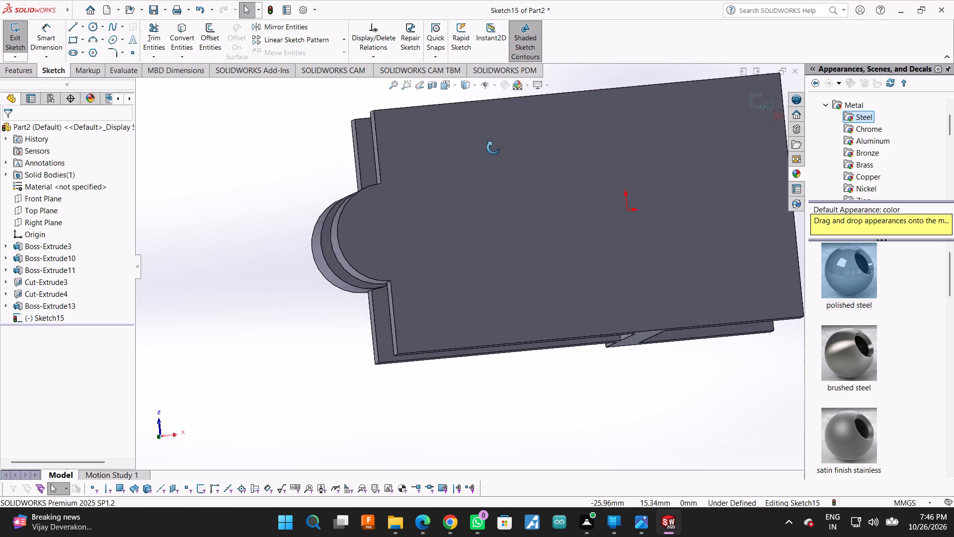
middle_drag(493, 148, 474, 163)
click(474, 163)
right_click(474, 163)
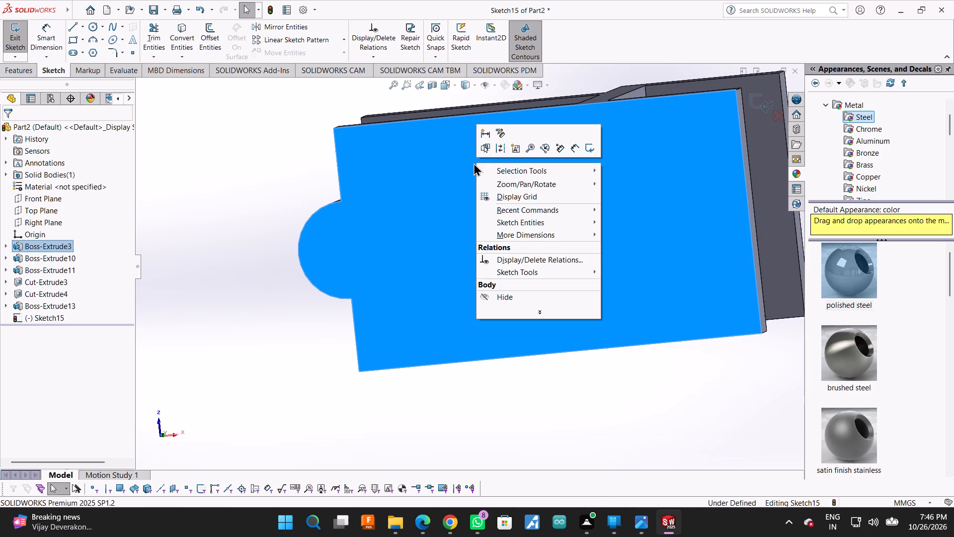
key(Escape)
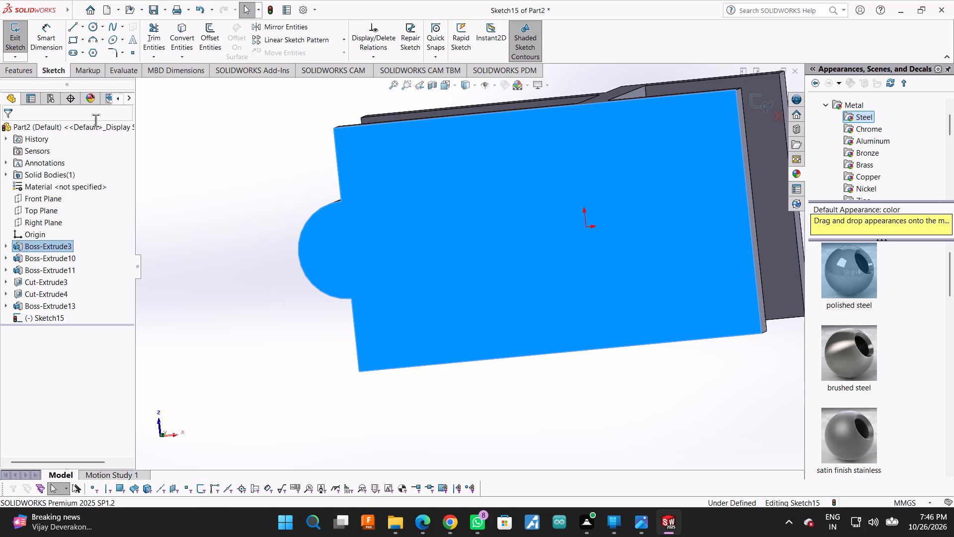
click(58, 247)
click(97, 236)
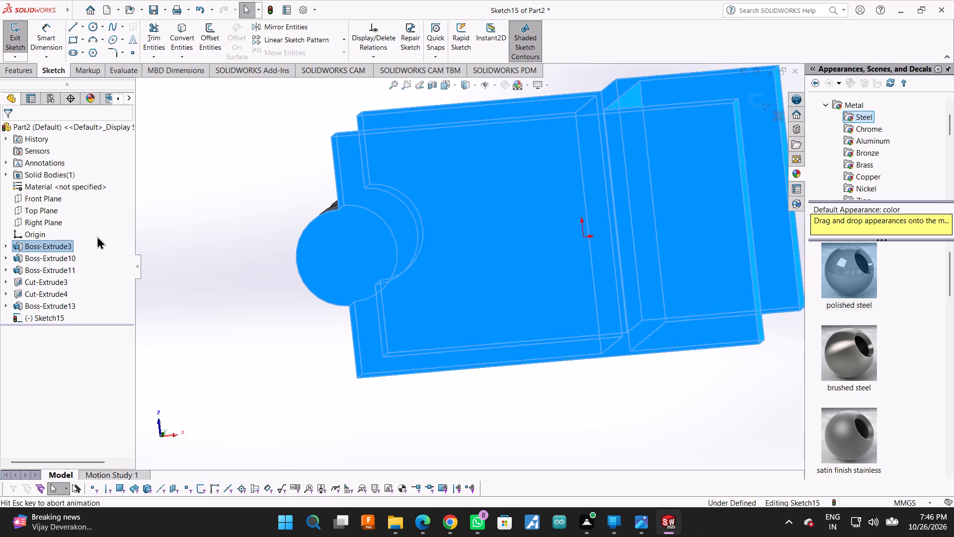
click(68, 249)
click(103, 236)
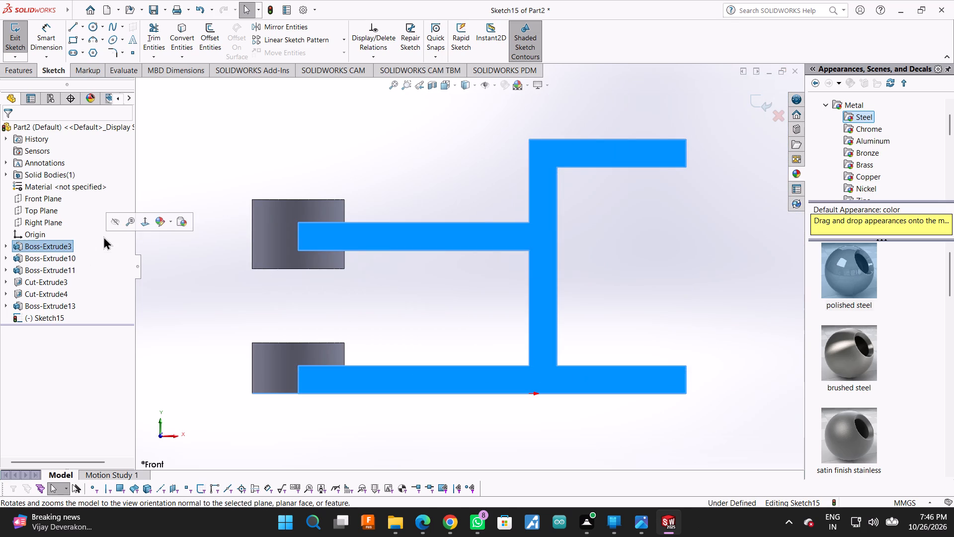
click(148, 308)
Sketch a circle on the base's underside, centred on the rounded end and matching its 10 mm radius.
middle_drag(387, 440, 397, 362)
click(51, 304)
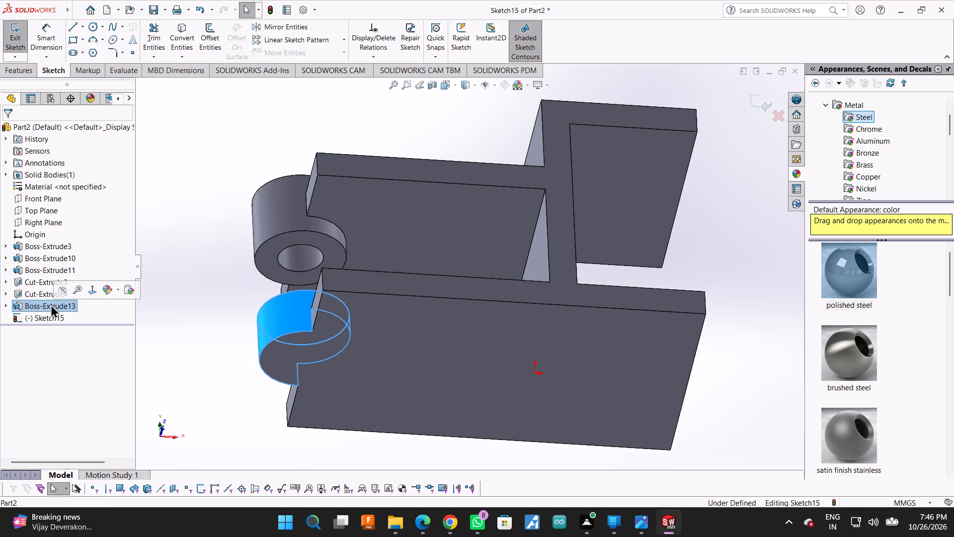
click(86, 294)
click(420, 299)
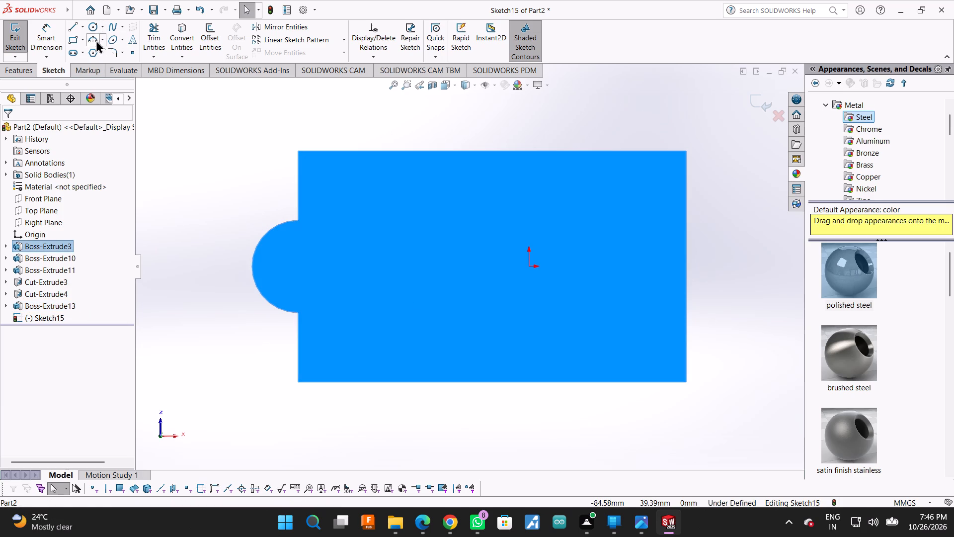
click(91, 32)
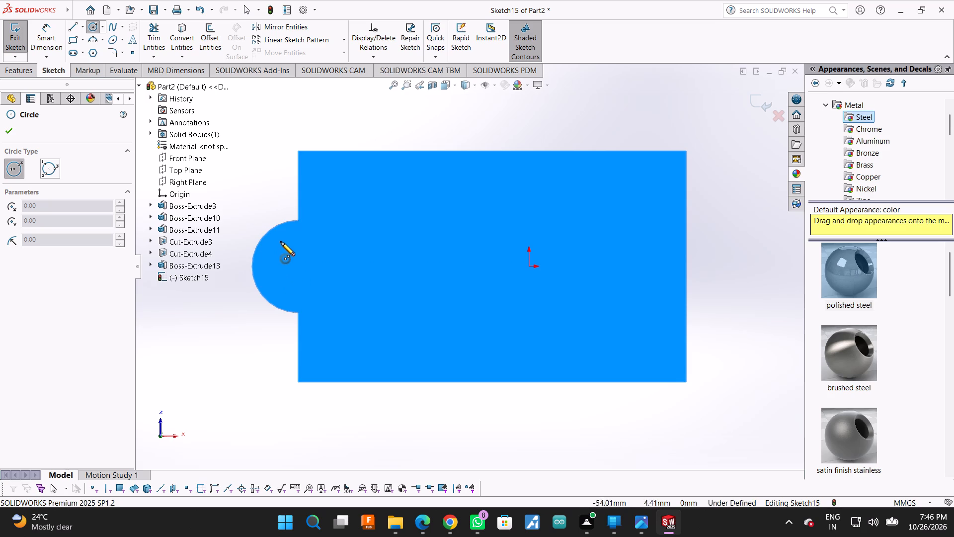
click(297, 267)
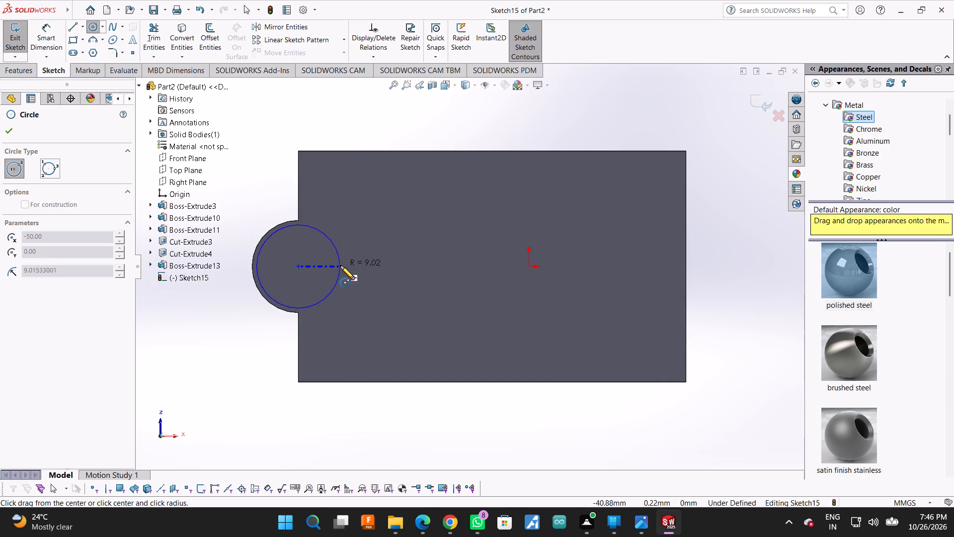
click(255, 253)
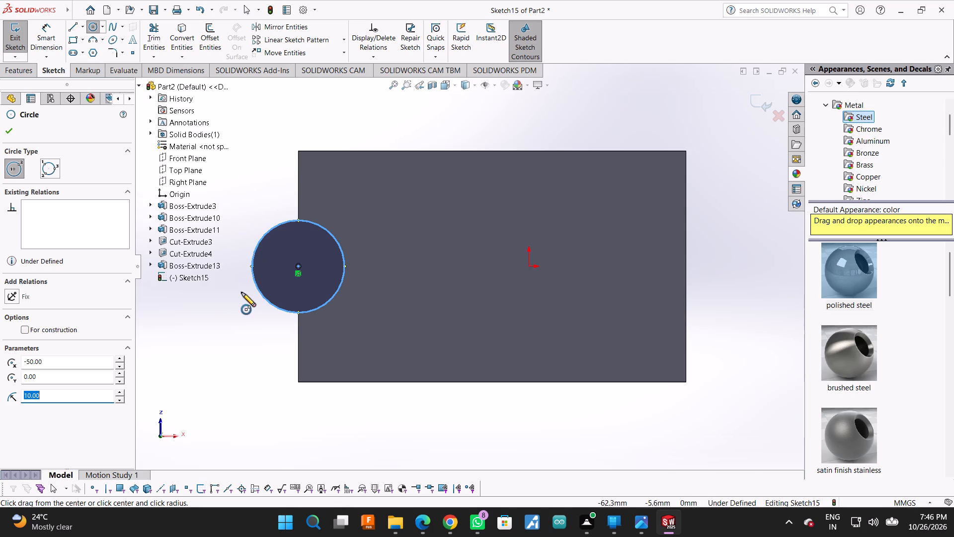
click(13, 136)
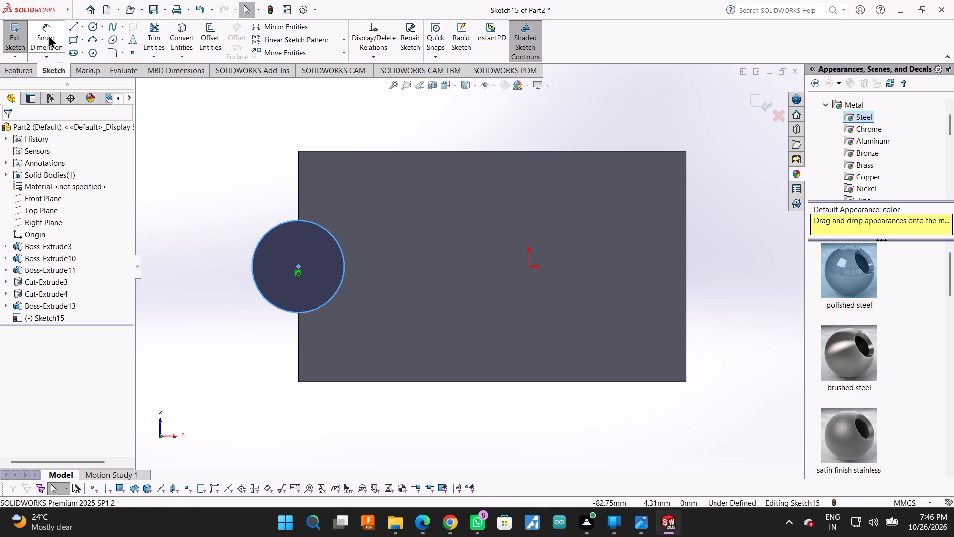
Dimension the underside circle's diameter at 20 mm.
click(48, 34)
click(284, 220)
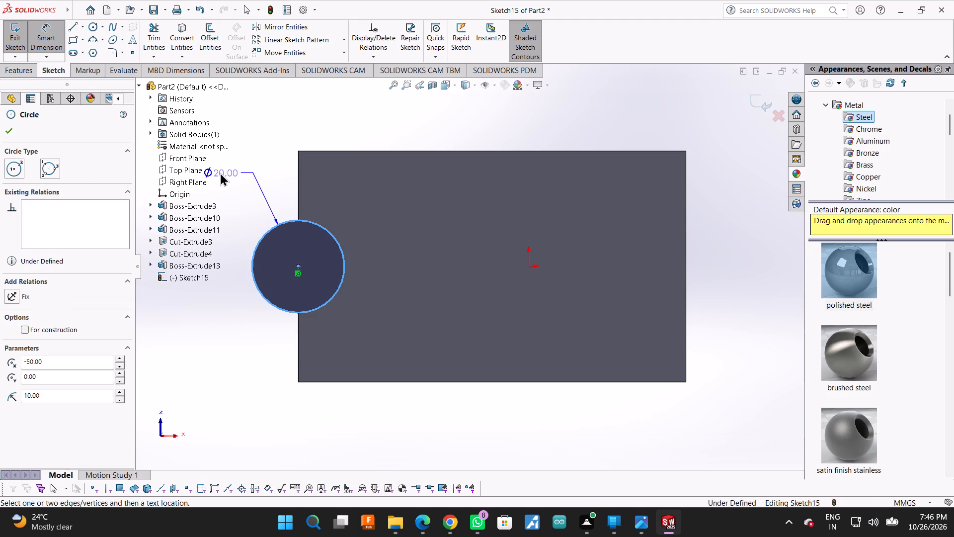
click(251, 162)
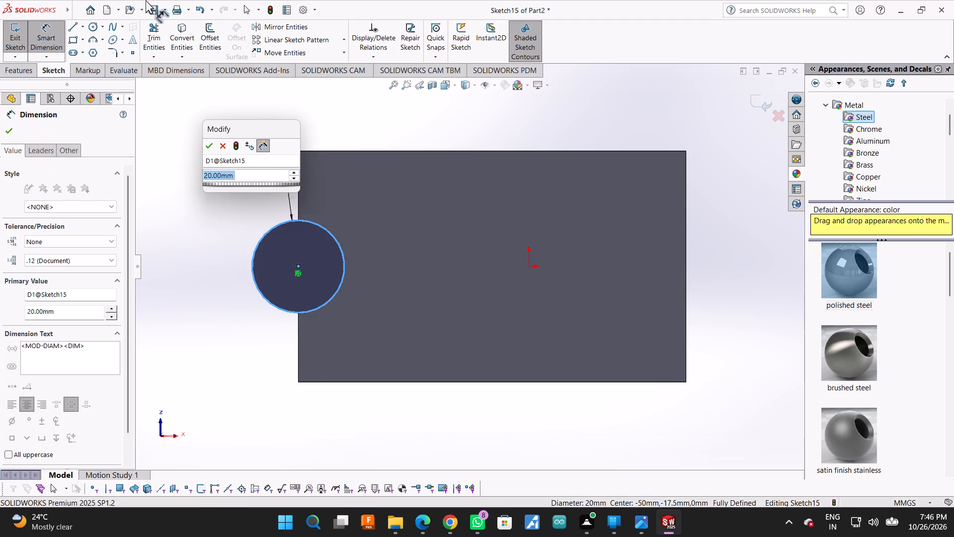
click(210, 146)
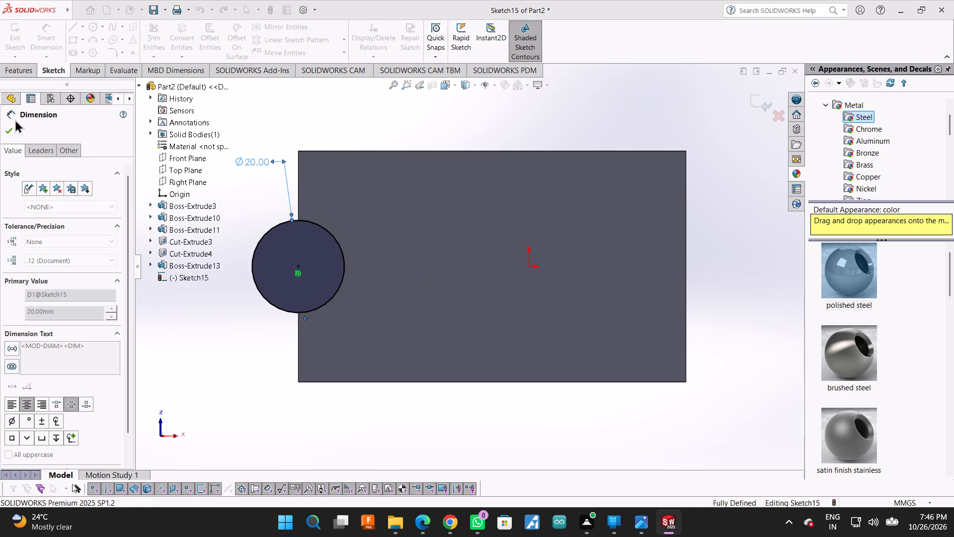
click(10, 124)
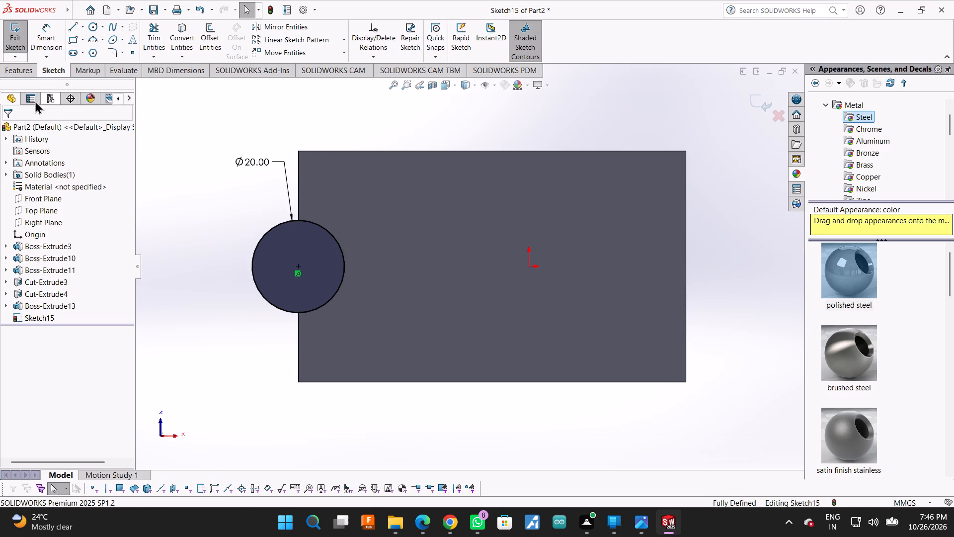
Extrude the 20 mm circle as a 10 mm blind boss projecting downward from the base's underside, with its result merged.
click(52, 68)
click(27, 69)
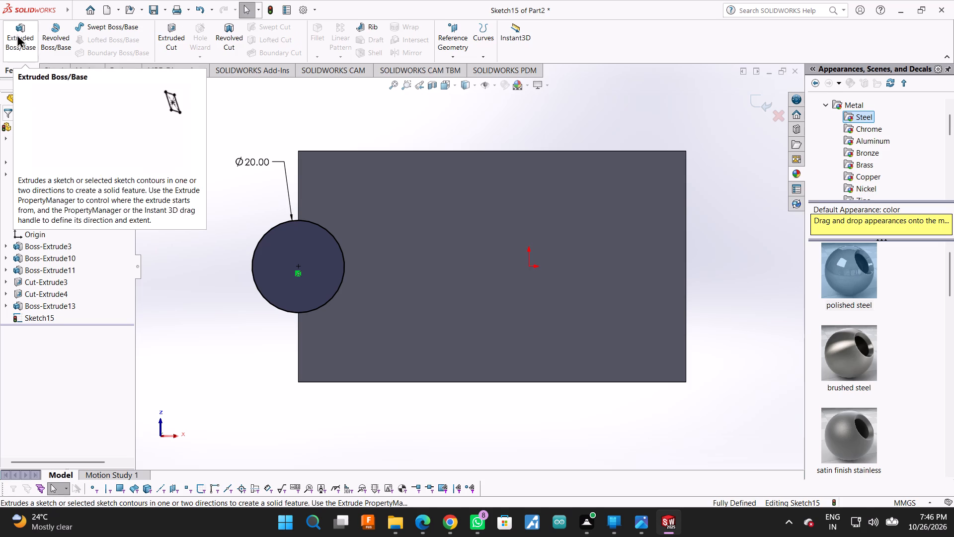
click(10, 28)
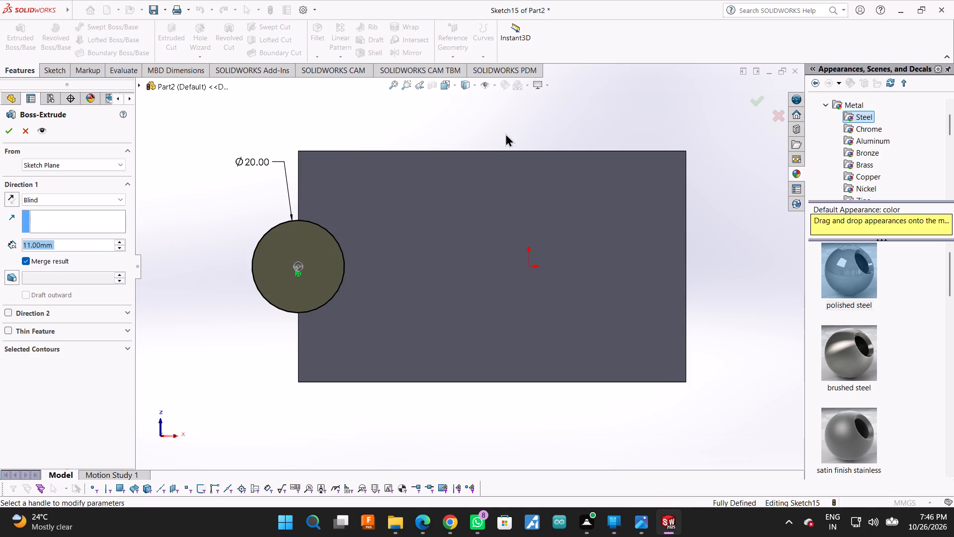
scroll(491, 257, up, 1)
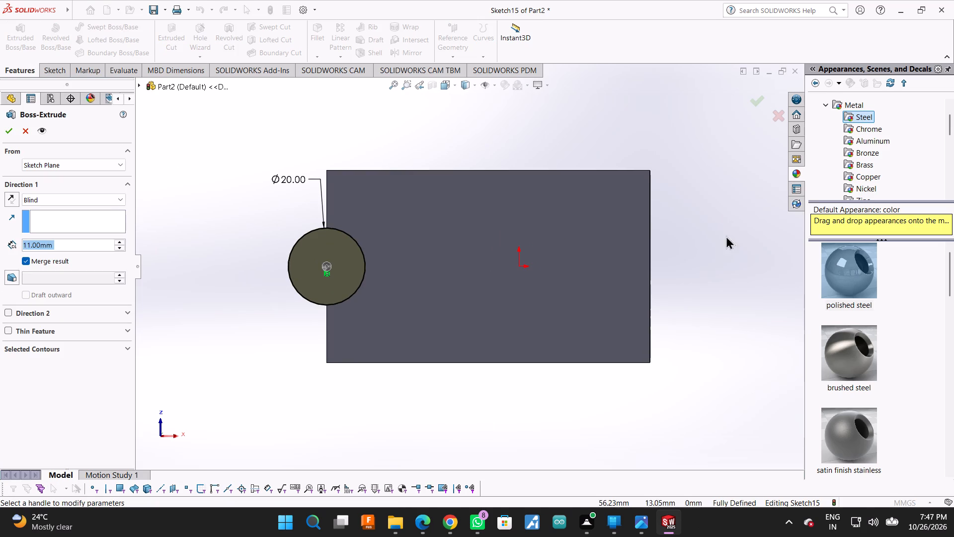
double_click(12, 197)
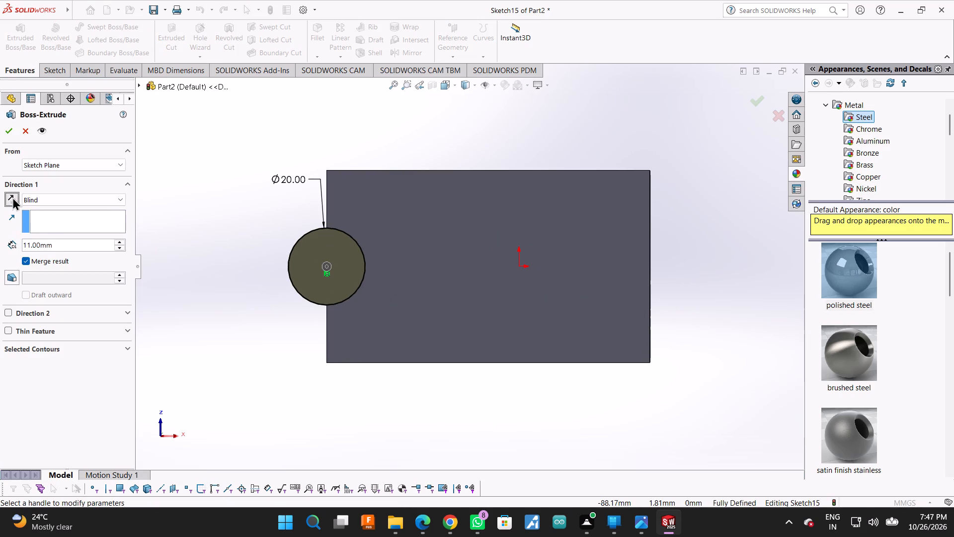
click(12, 197)
double_click(41, 246)
text(10)
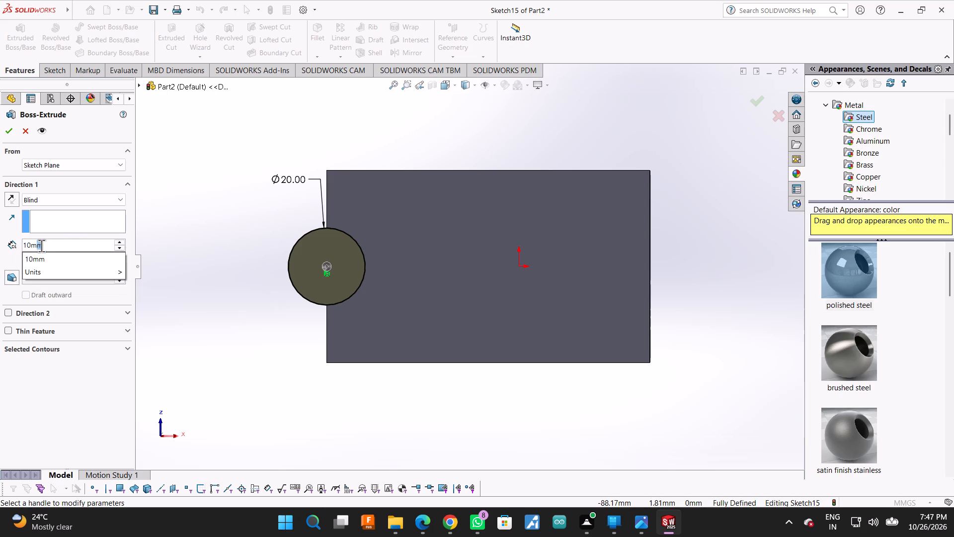
key(Return)
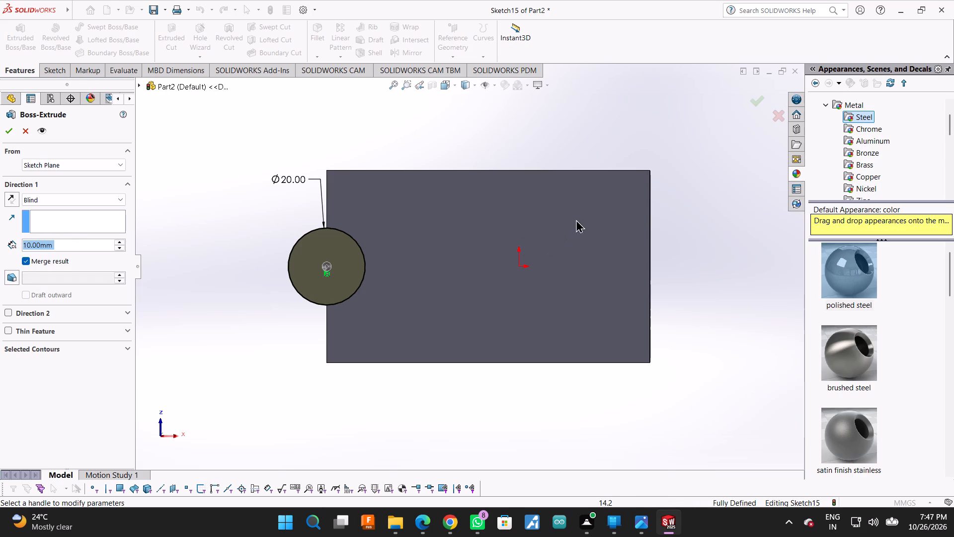
middle_drag(665, 200, 619, 326)
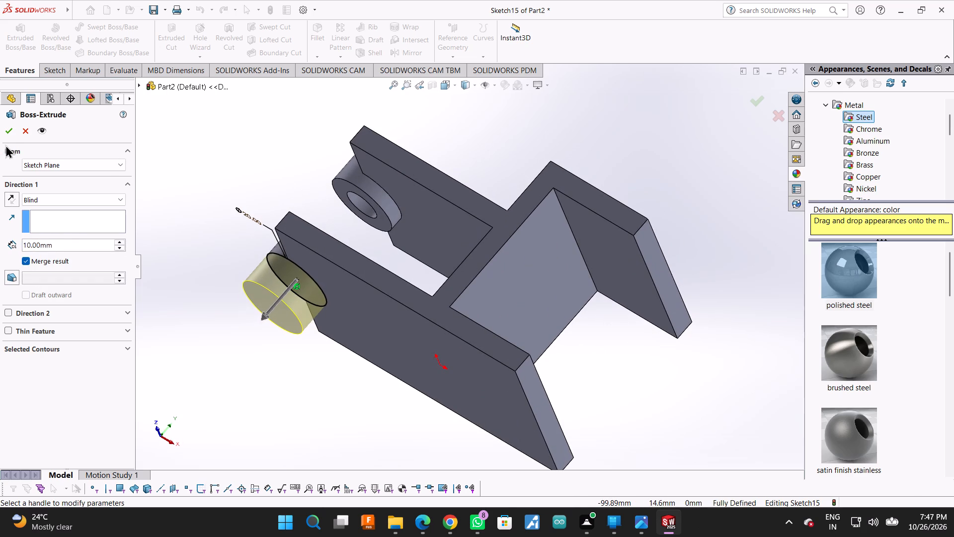
click(2, 133)
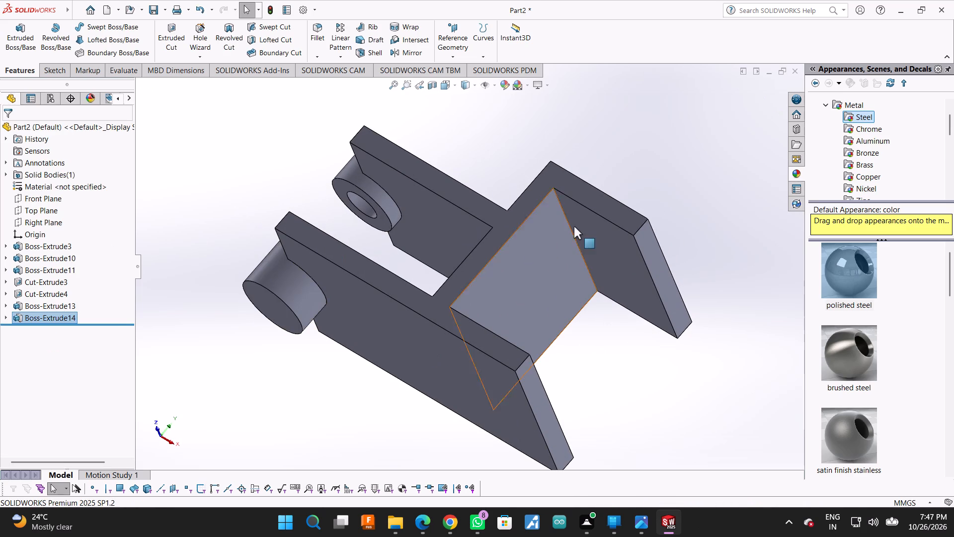
Open a new sketch on the circular lower face of the new downward boss.
middle_drag(414, 256, 408, 275)
scroll(398, 290, down, 1)
scroll(398, 290, up, 3)
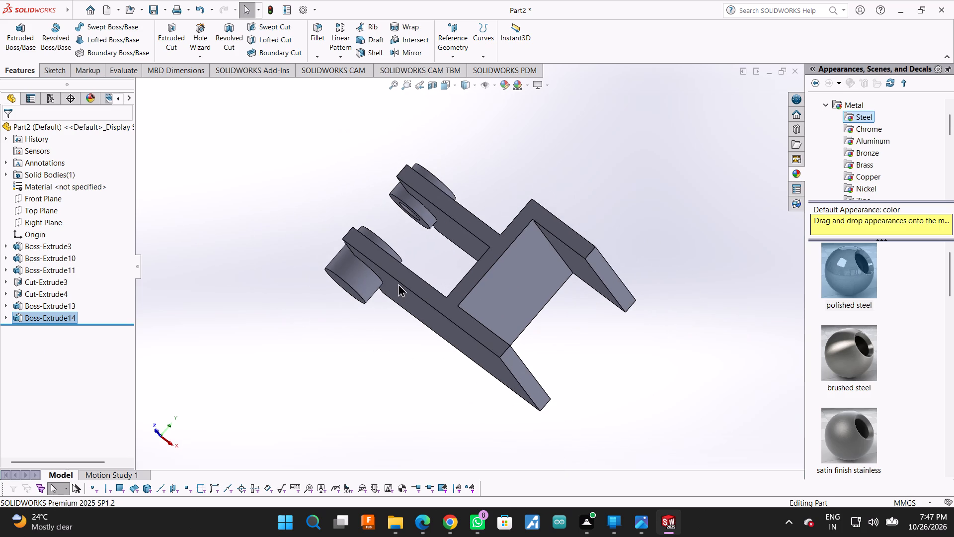
middle_drag(335, 142, 379, 224)
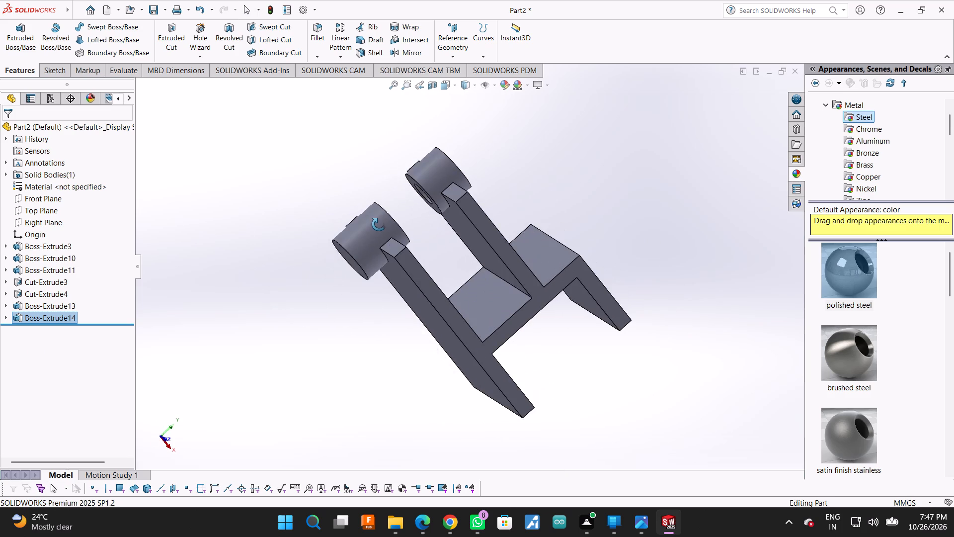
middle_drag(379, 224, 458, 125)
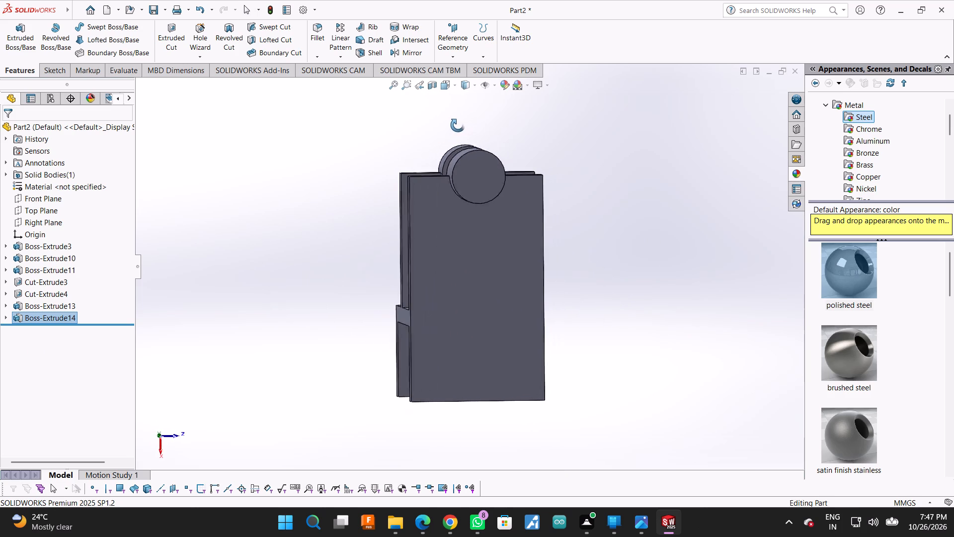
middle_drag(458, 125, 451, 128)
click(464, 175)
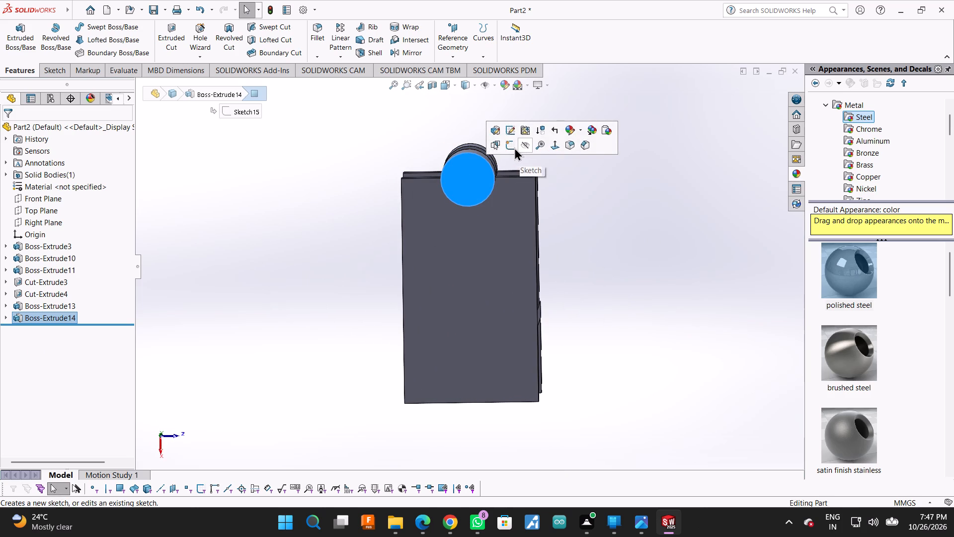
click(514, 147)
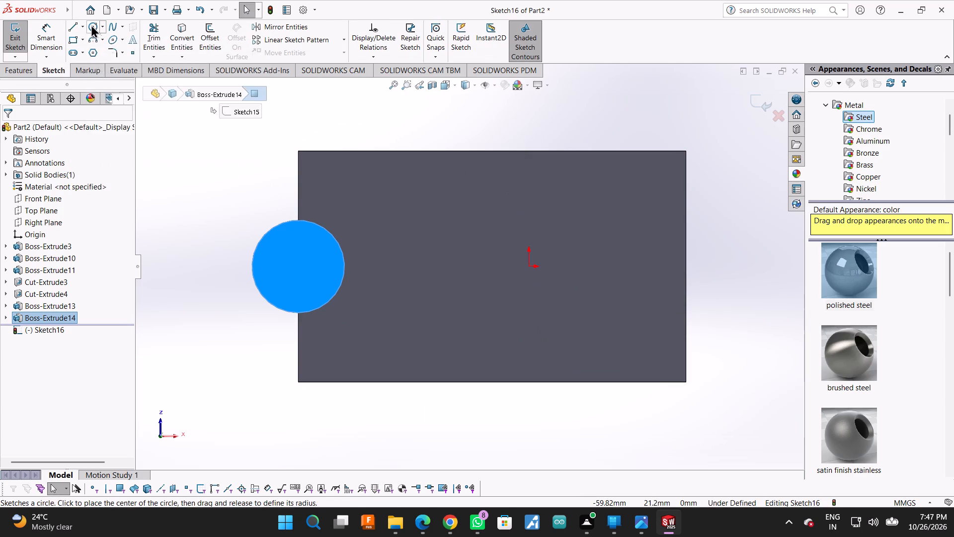
Sketch a circle concentric with the boss's lower face and dimension its diameter to 12.5 mm.
click(91, 24)
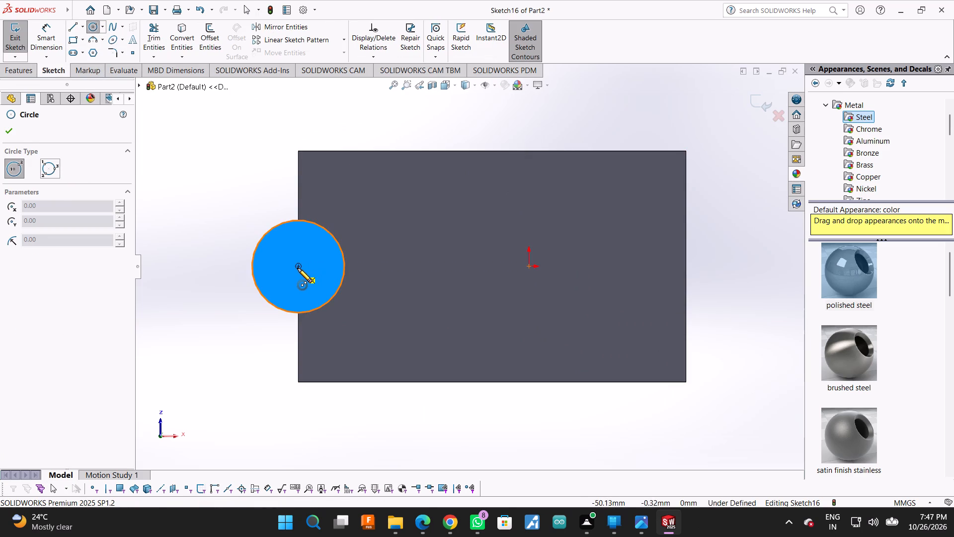
click(298, 268)
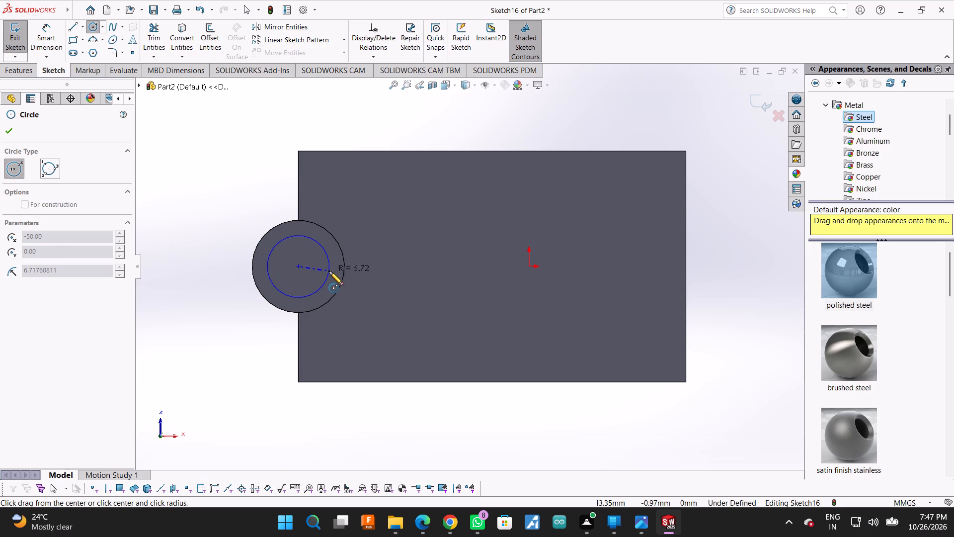
click(322, 273)
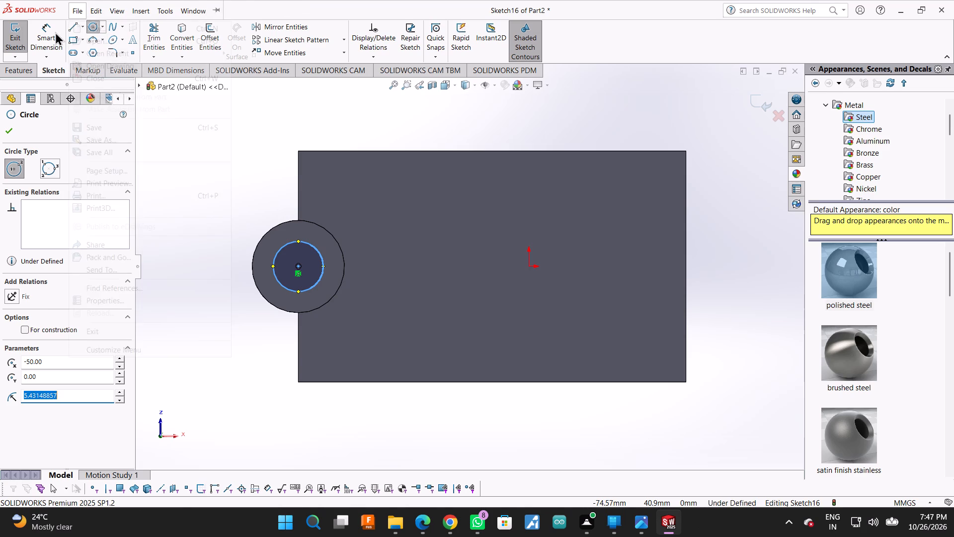
click(55, 32)
click(315, 252)
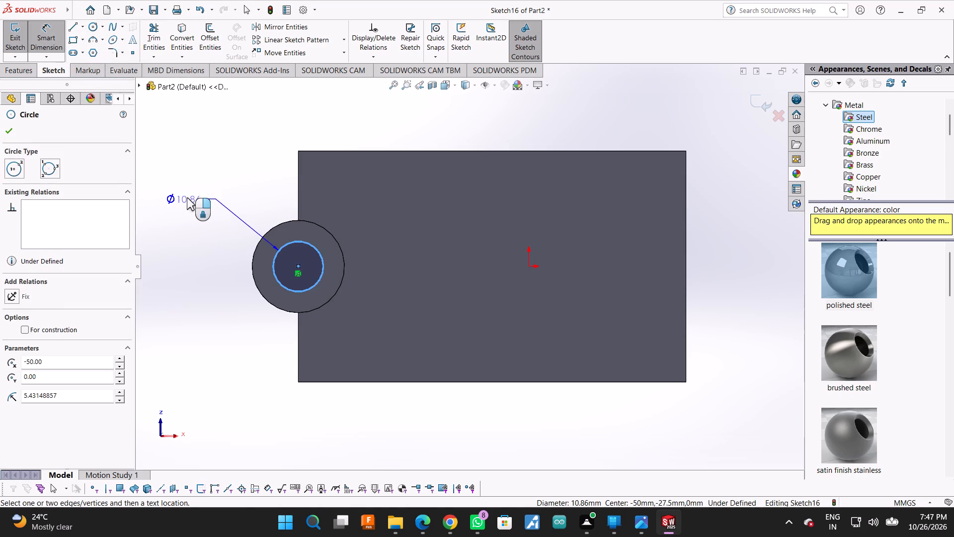
click(192, 195)
text(12)
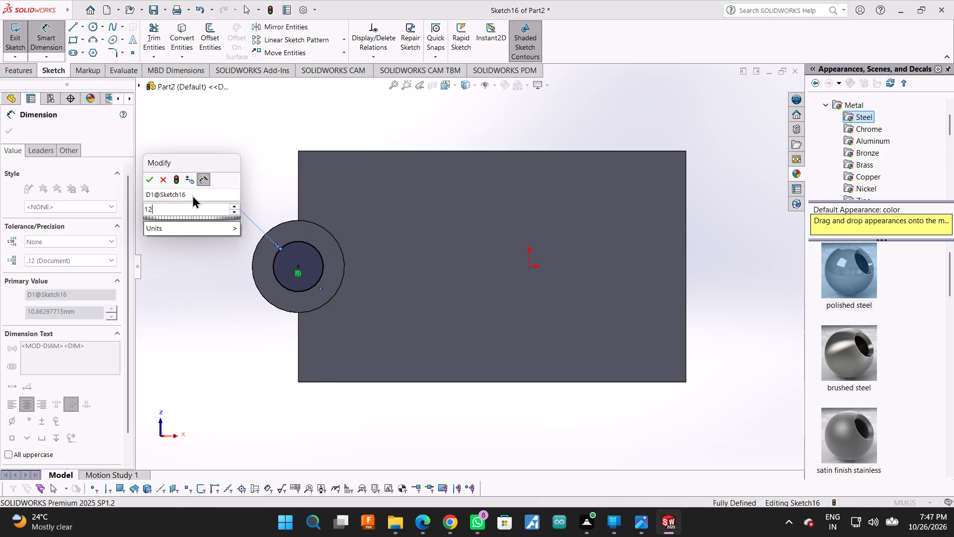
text(.5)
key(Return)
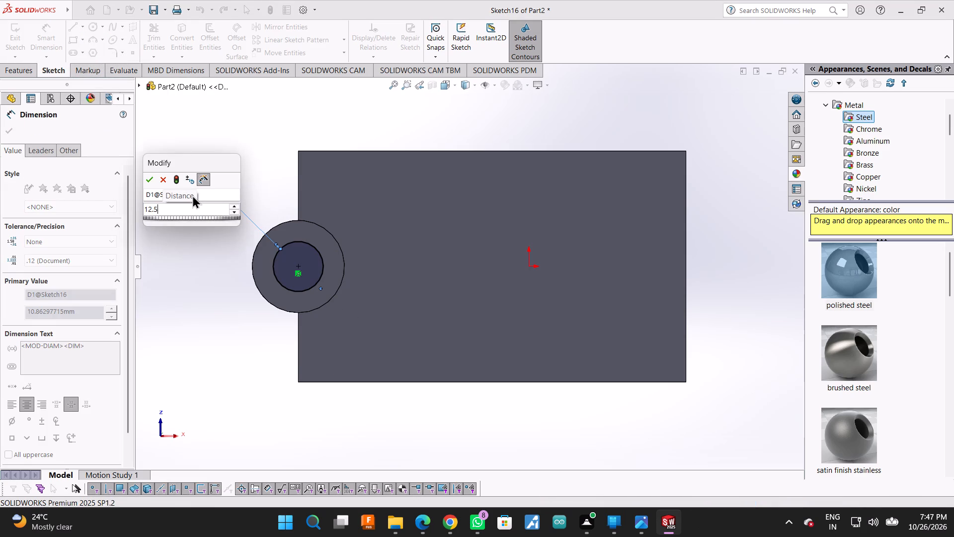
click(15, 133)
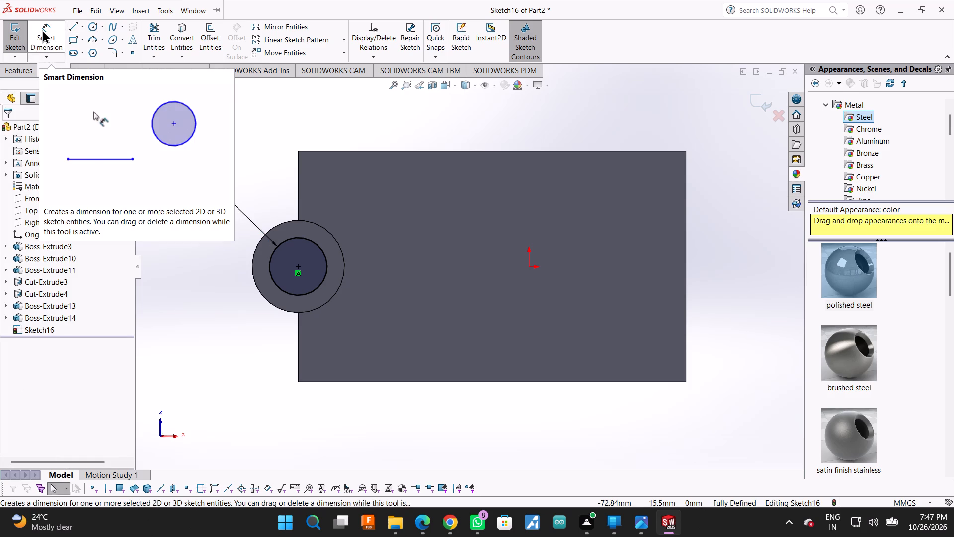
Cut the 12.5 mm circle as a 3 mm blind recess into the lower face of the downward base boss.
click(30, 74)
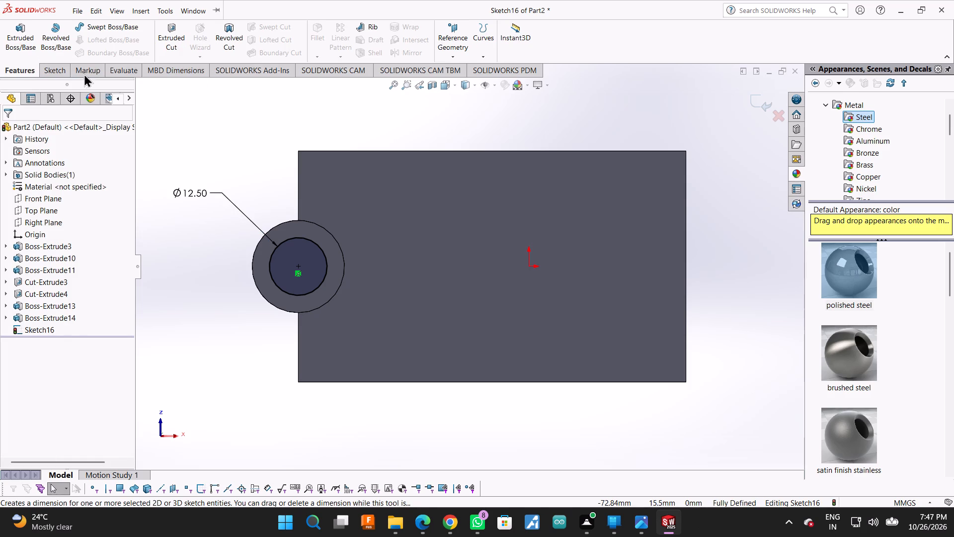
click(160, 29)
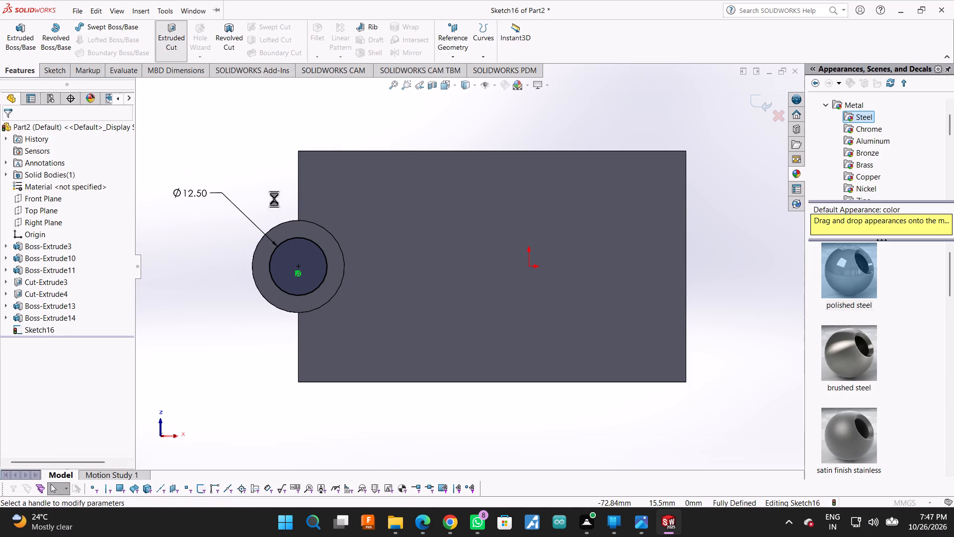
middle_drag(302, 138, 296, 252)
scroll(296, 252, down, 1)
triple_click(66, 246)
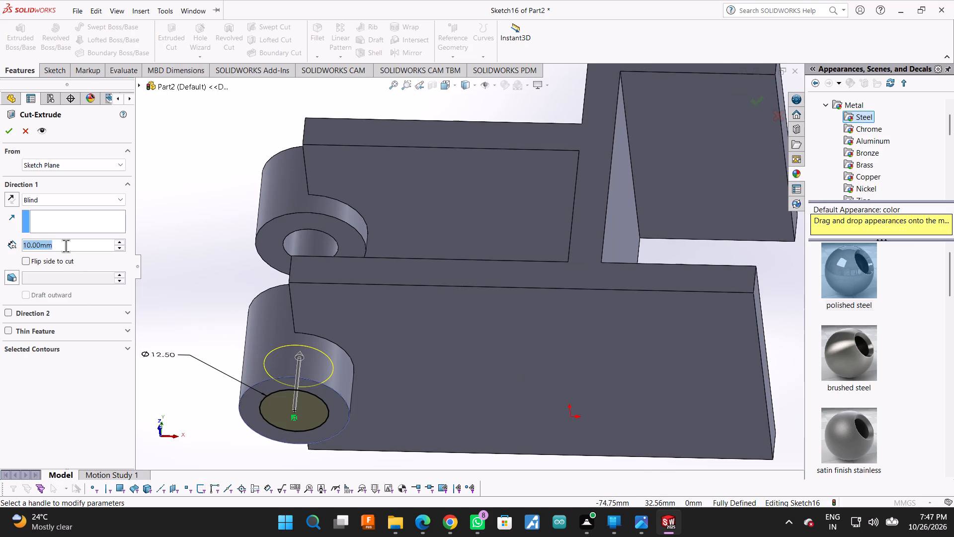
click(66, 245)
key(3)
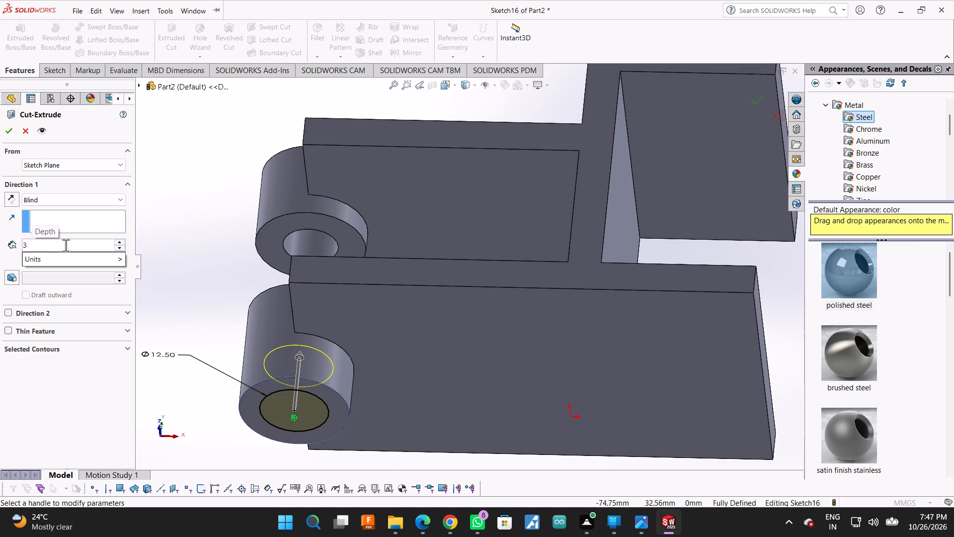
key(Return)
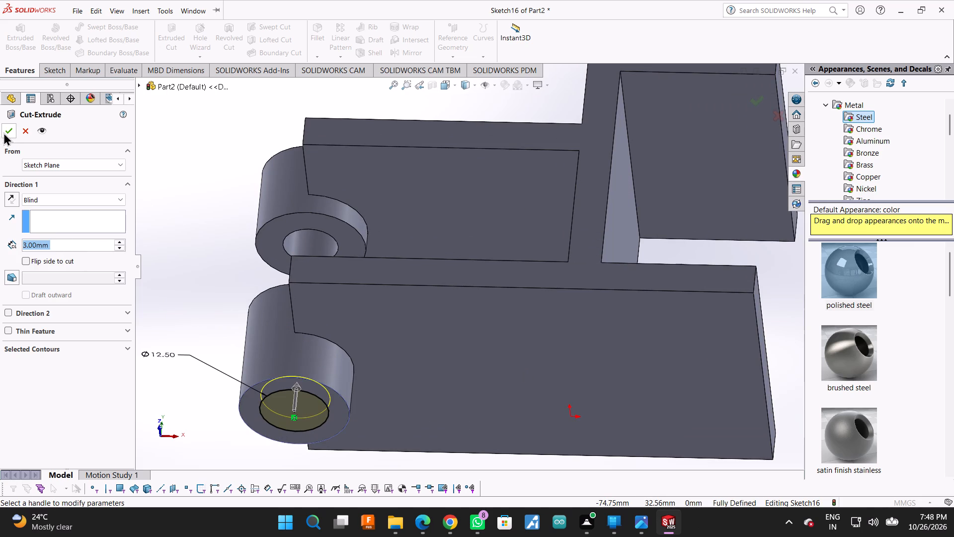
click(3, 132)
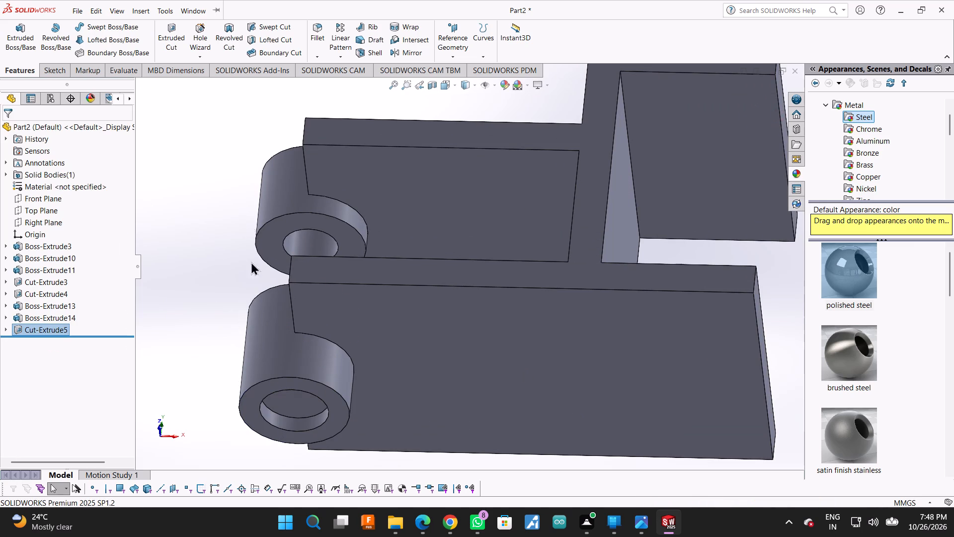
On the floor of the new recess, sketch a circle concentric with it and dimension its diameter to 10 mm.
click(291, 407)
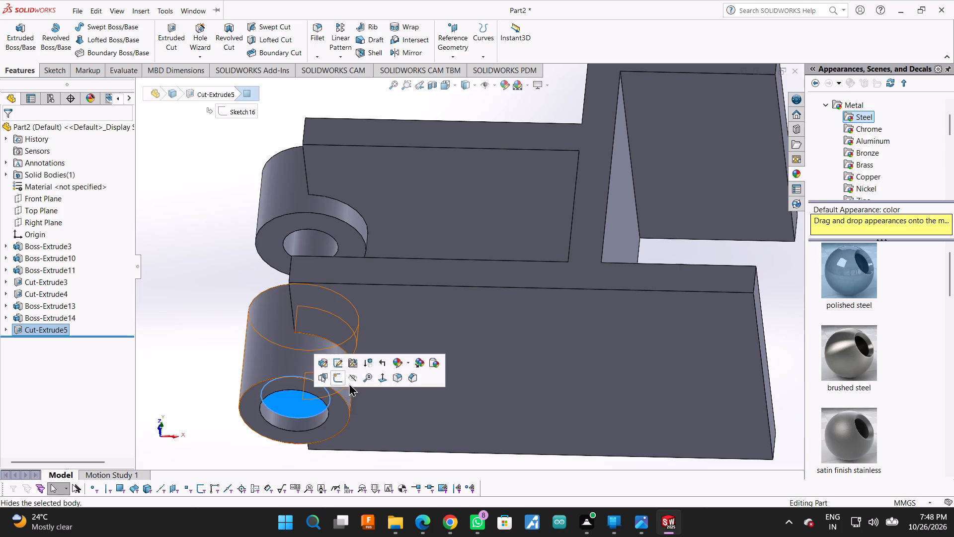
click(336, 381)
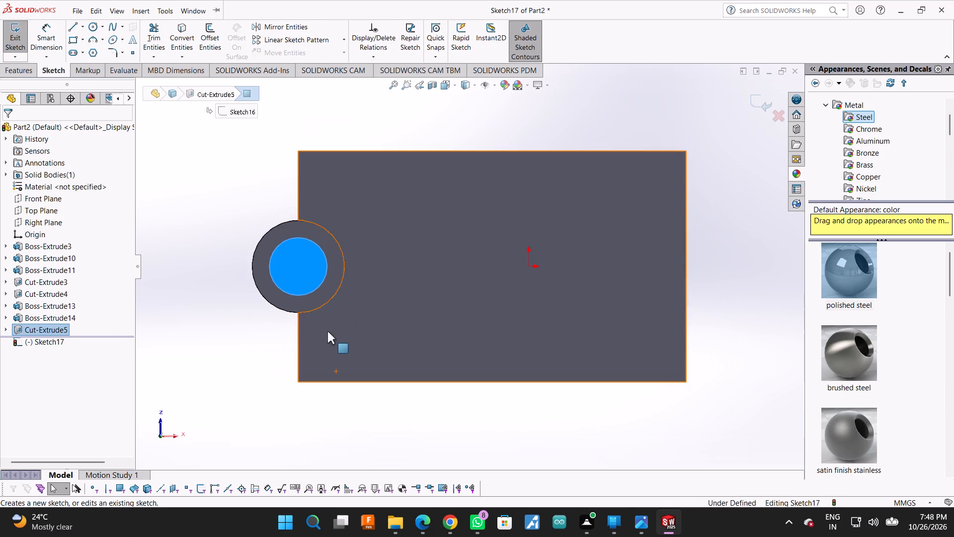
click(89, 30)
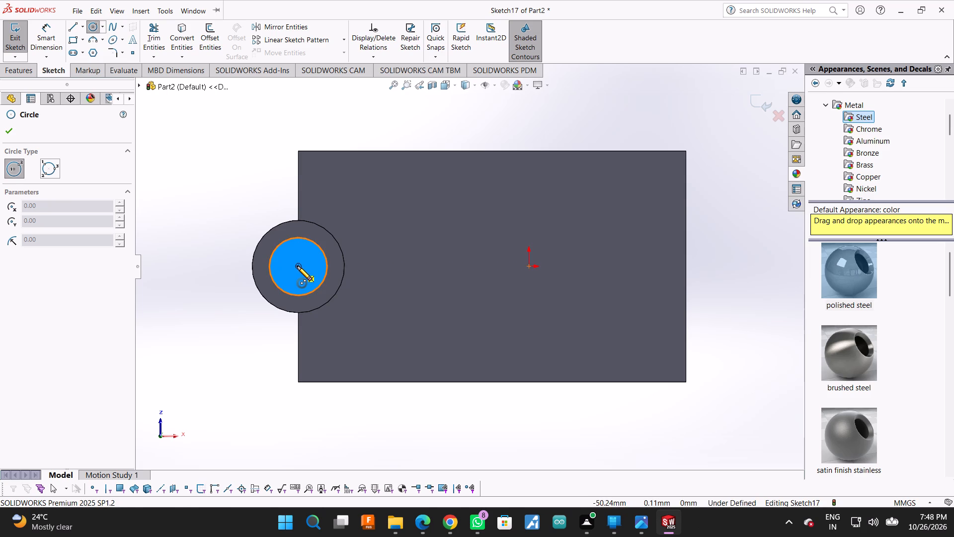
click(297, 266)
click(318, 269)
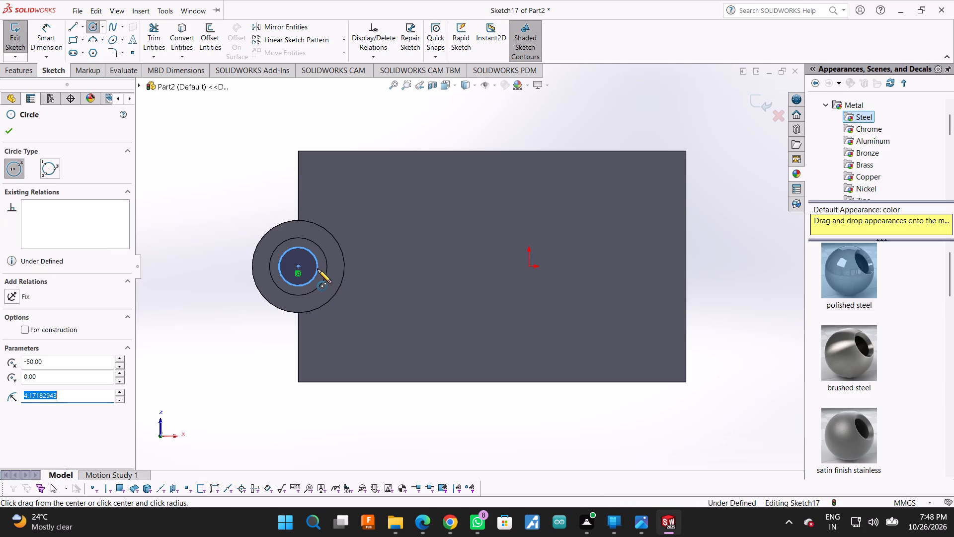
click(52, 29)
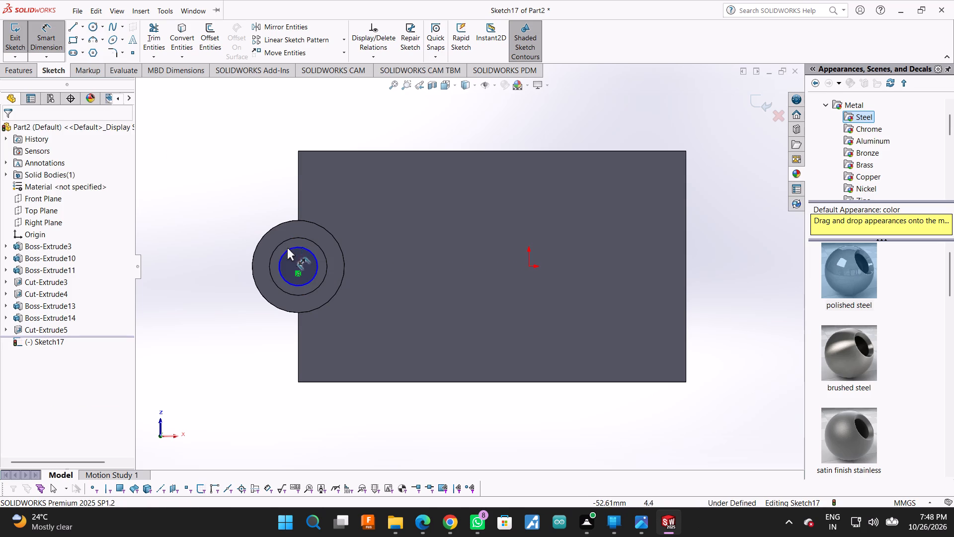
click(287, 248)
click(241, 178)
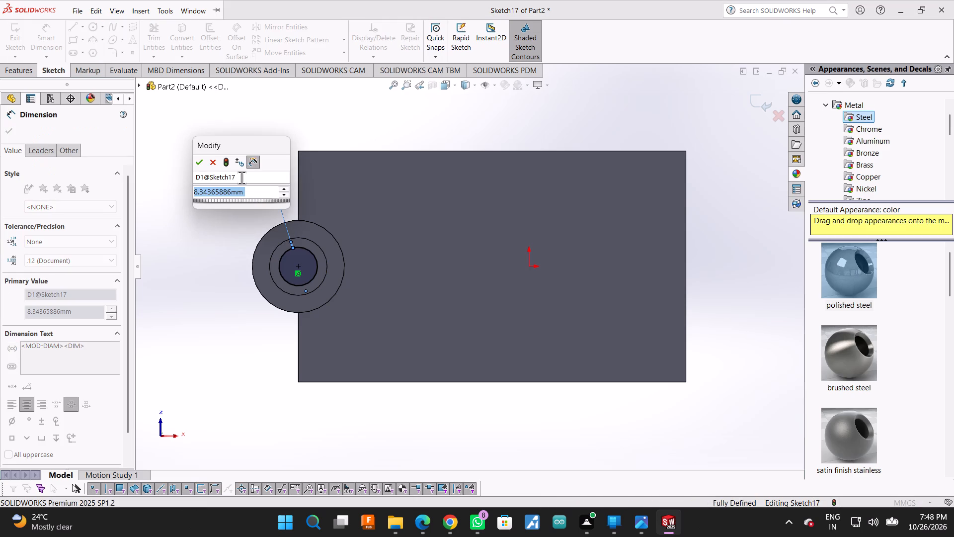
text(10)
key(Return)
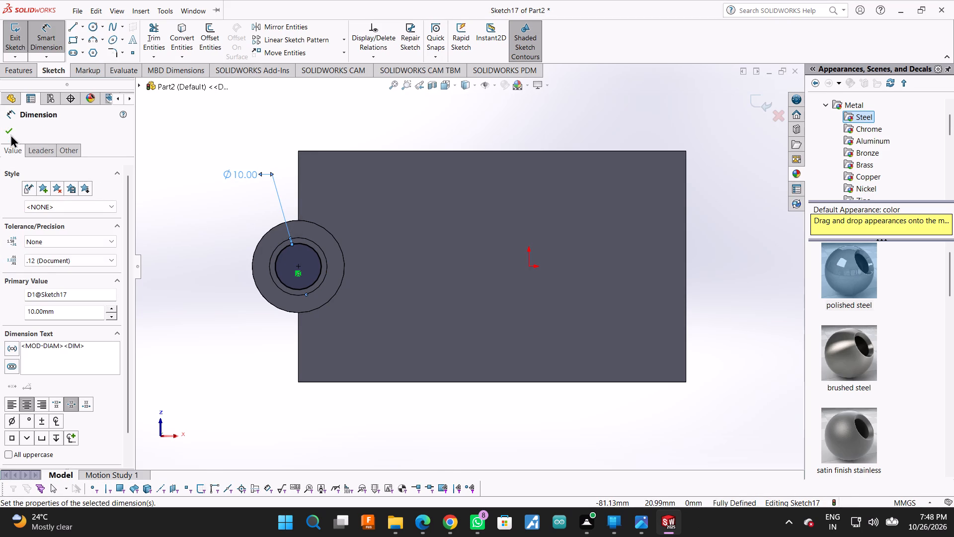
middle_drag(606, 134, 608, 134)
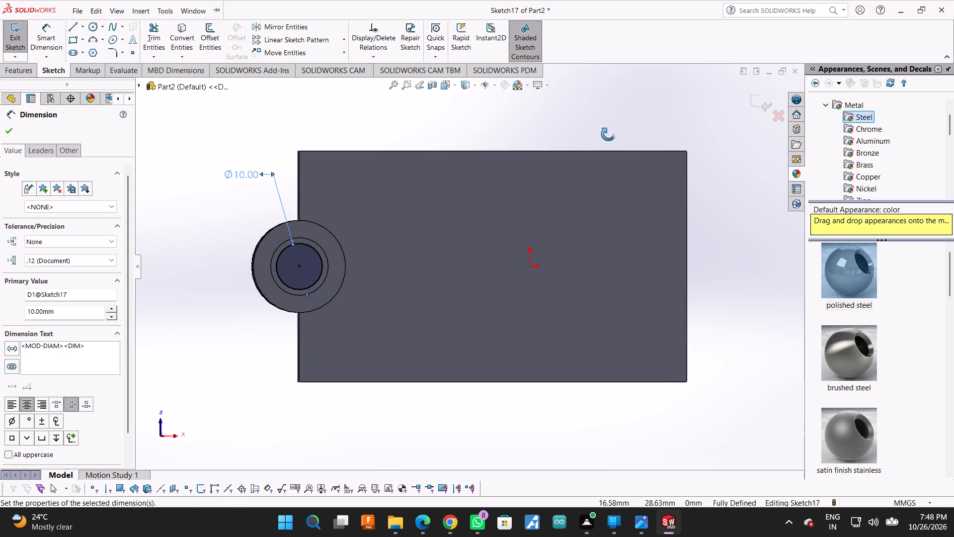
middle_drag(608, 134, 592, 232)
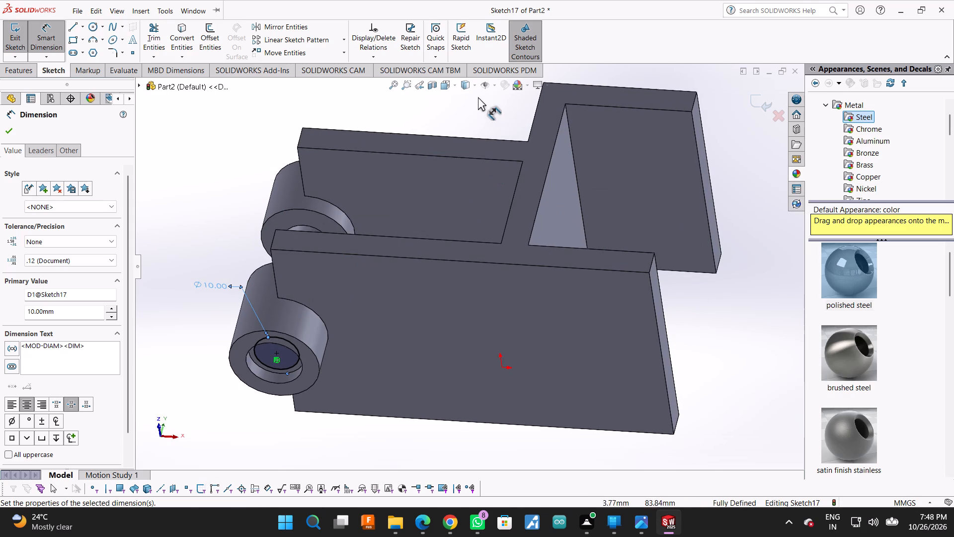
scroll(482, 143, up, 1)
middle_drag(482, 125, 495, 186)
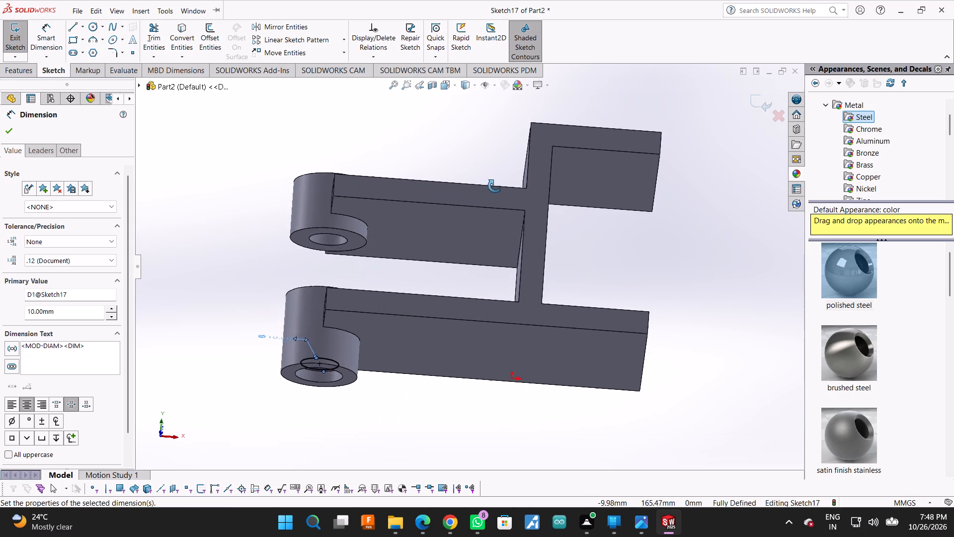
middle_drag(495, 186, 495, 188)
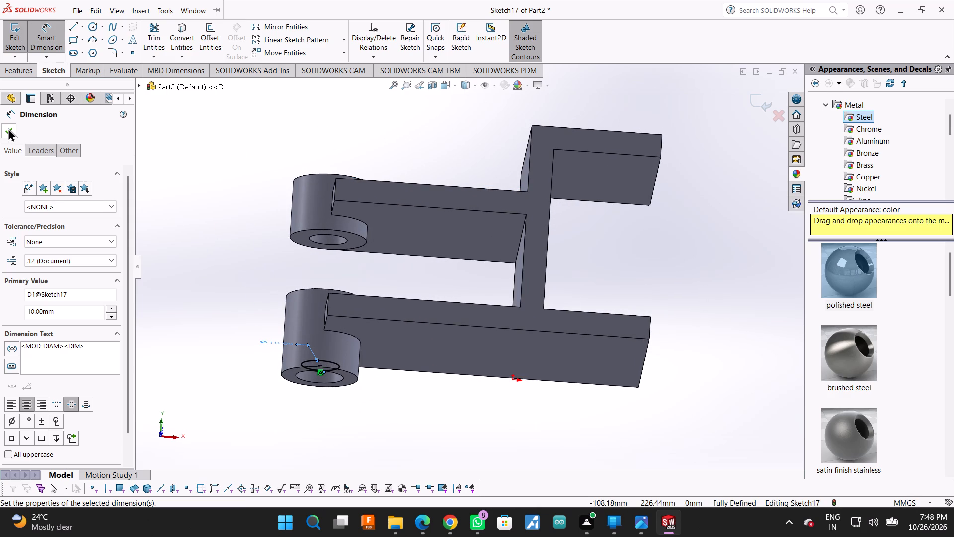
double_click(8, 128)
Extrude-cut the 10 mm circle upward through the base boss with a blind depth of 18 mm.
click(18, 73)
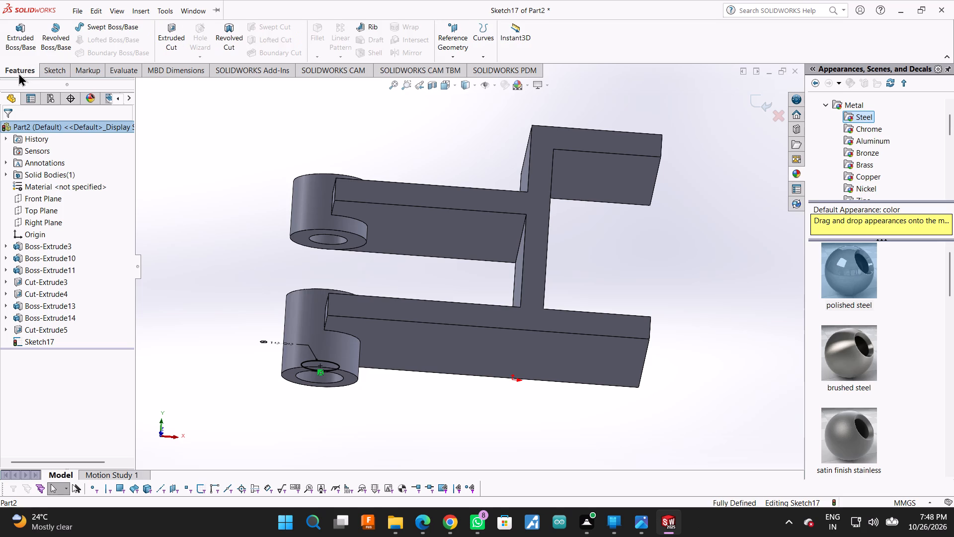
click(169, 36)
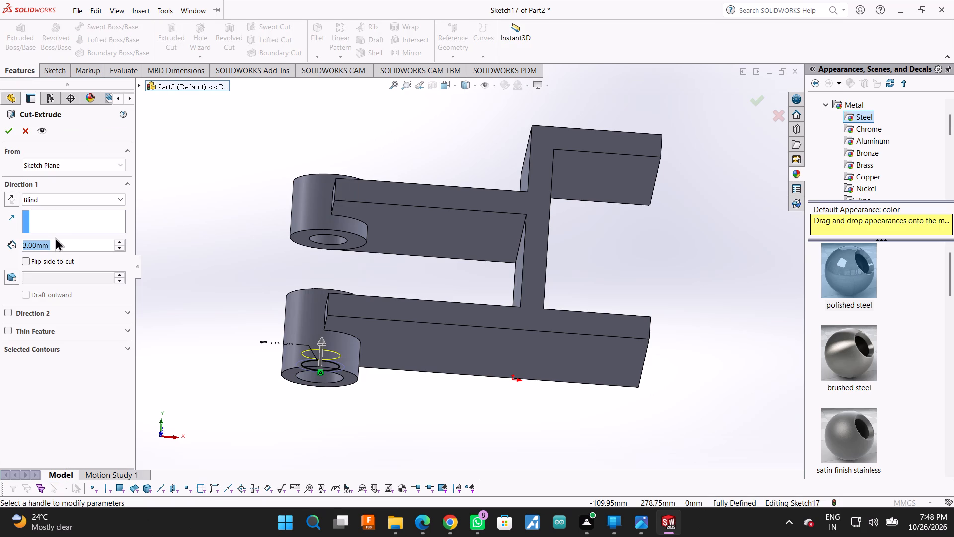
double_click(56, 243)
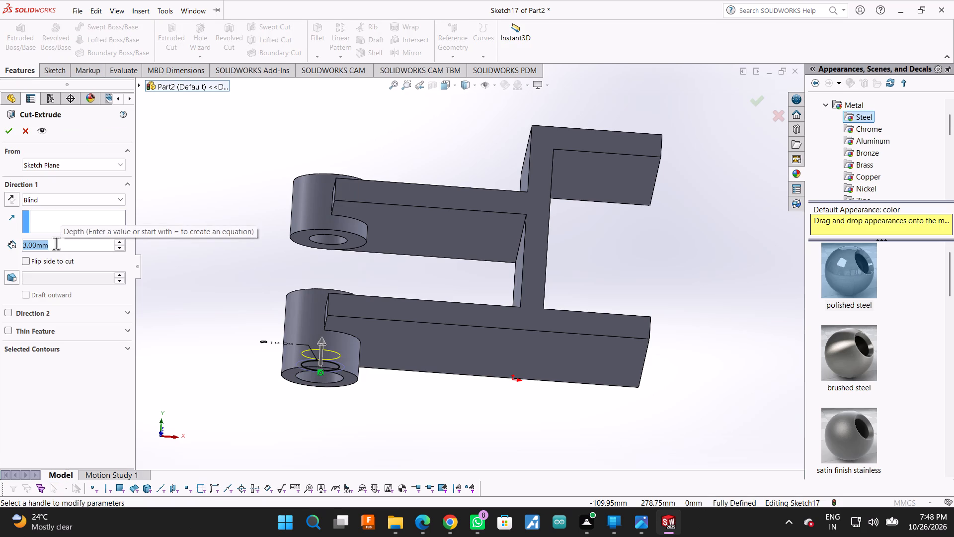
text(18)
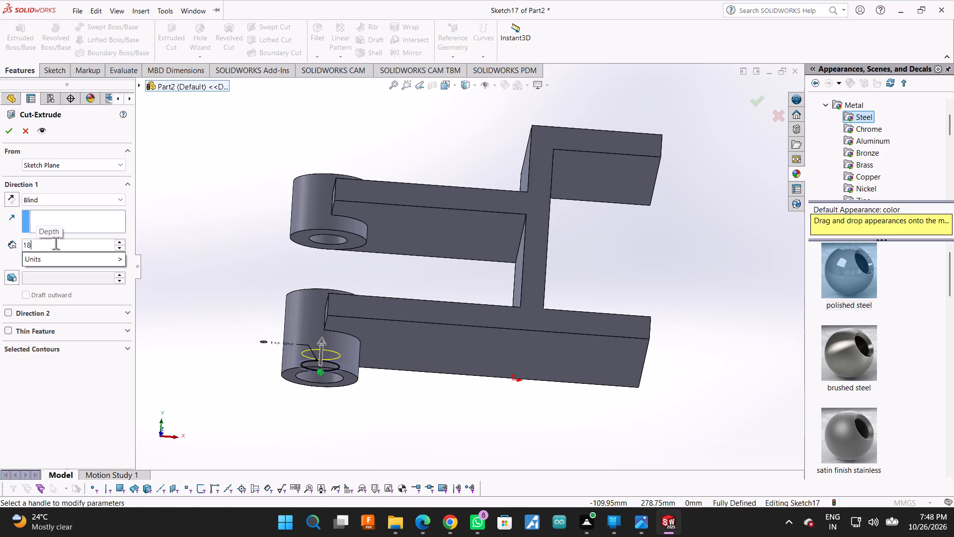
key(Return)
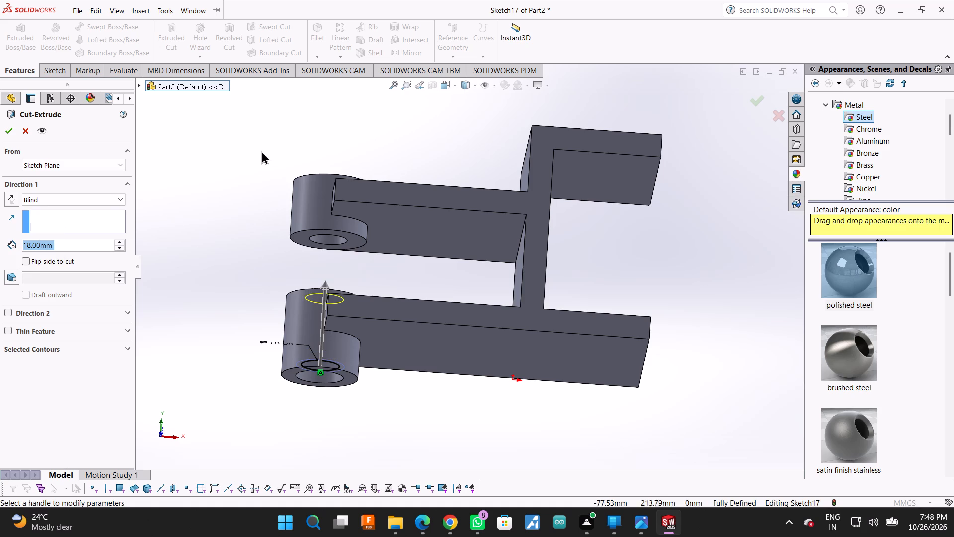
middle_drag(270, 272, 269, 279)
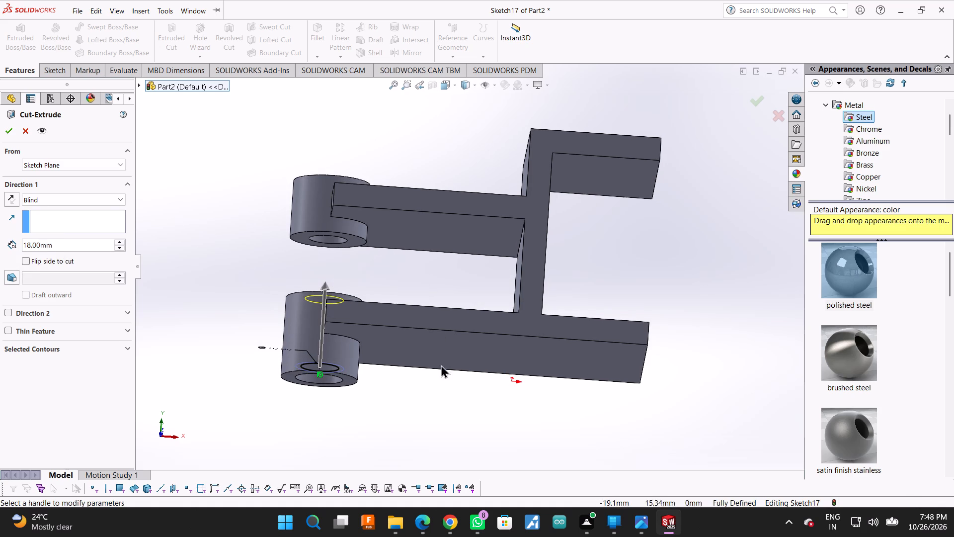
click(7, 131)
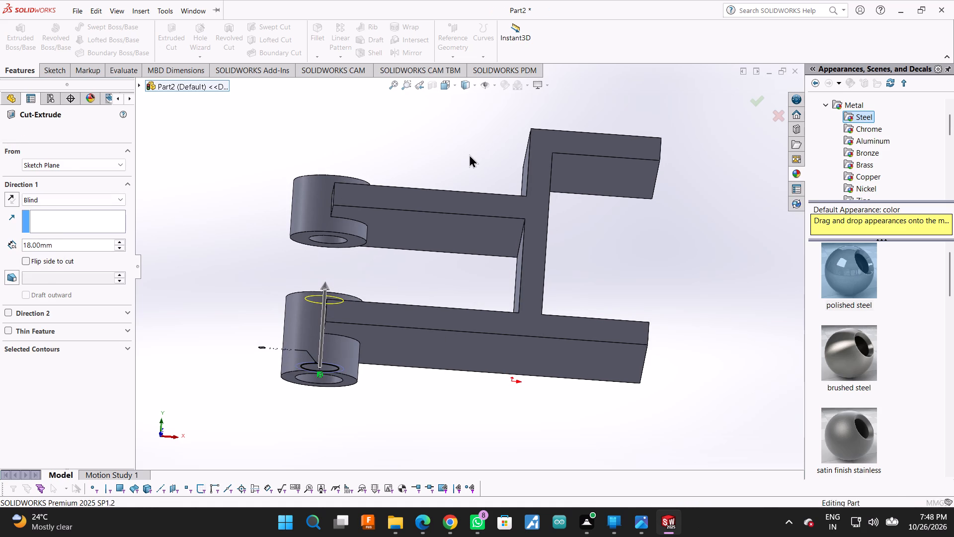
Examine the part from above and below, checking the stepped holes in both bosses.
scroll(469, 154, up, 1)
scroll(476, 257, down, 2)
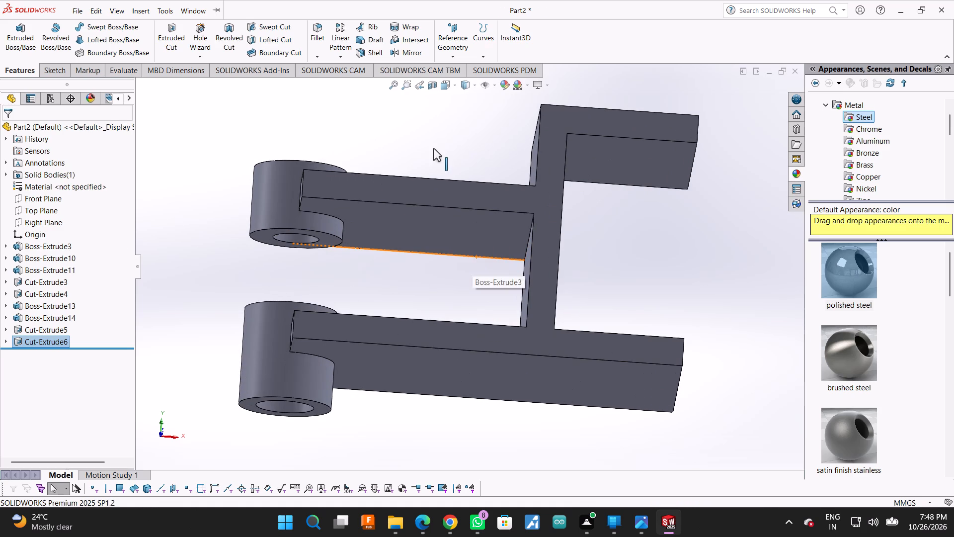
right_click(440, 266)
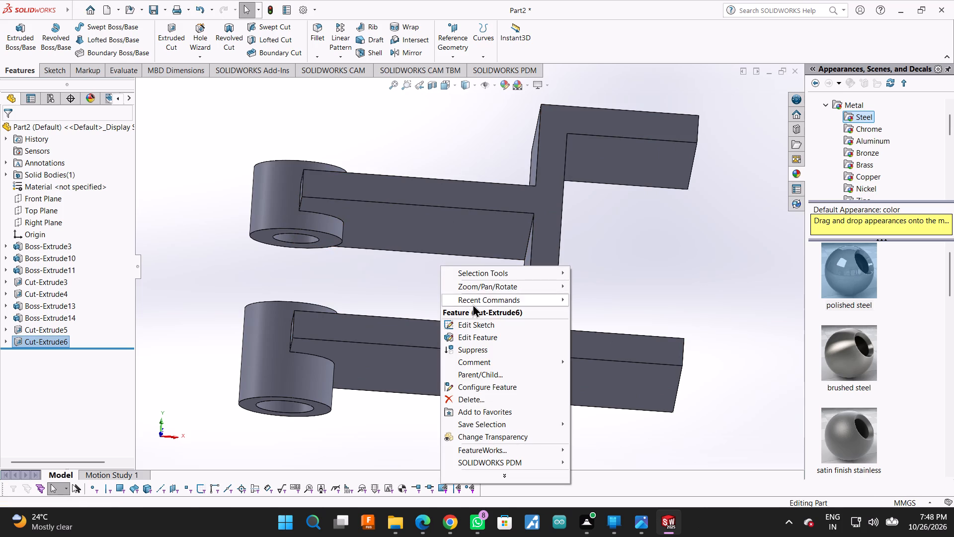
click(482, 291)
click(619, 341)
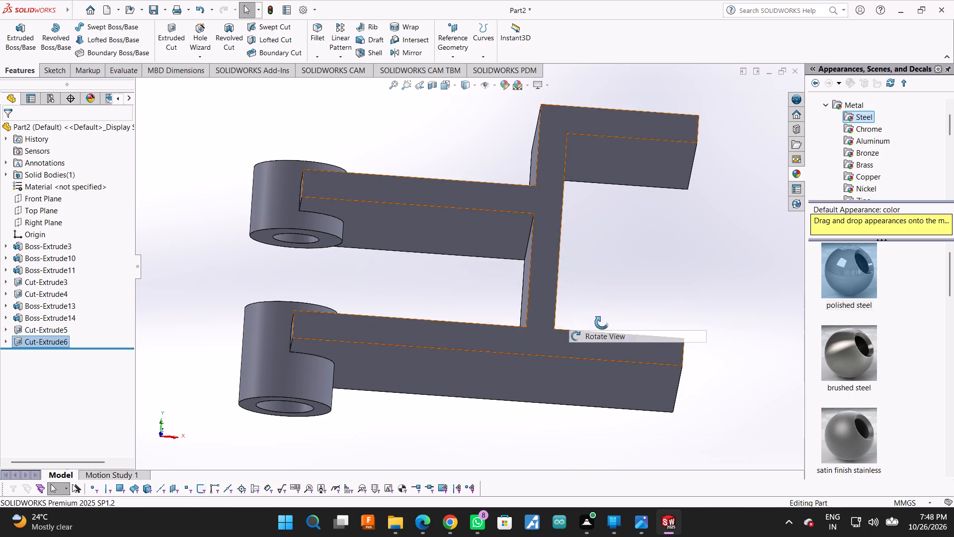
drag(456, 256, 482, 372)
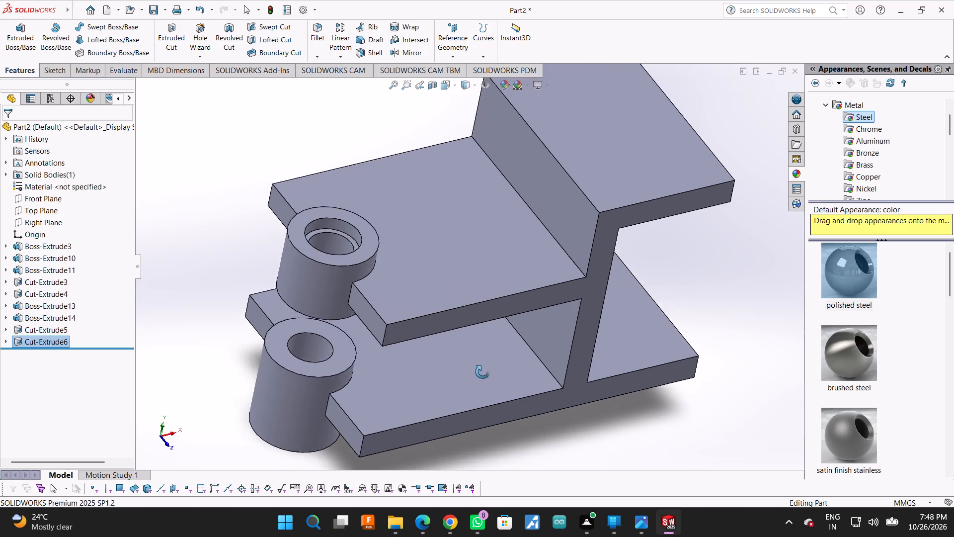
drag(482, 372, 438, 178)
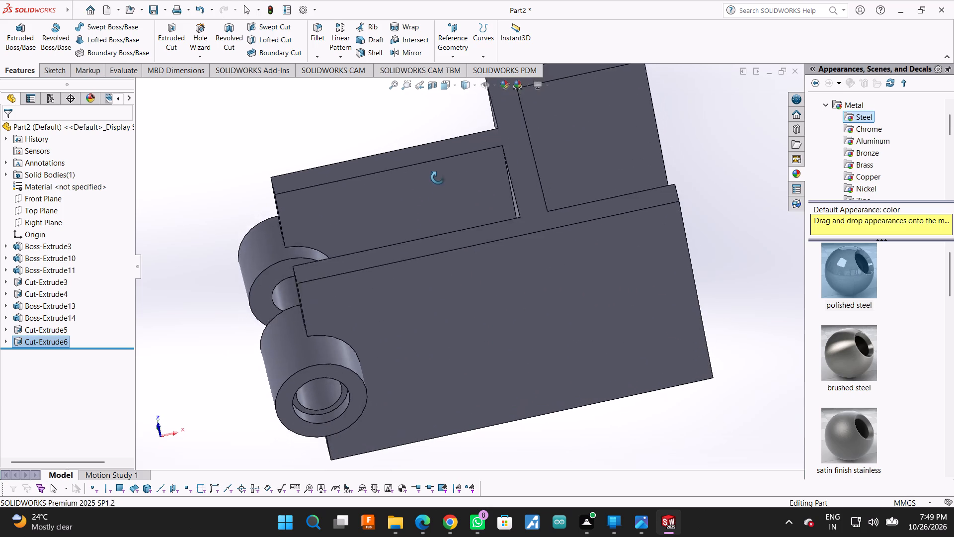
drag(438, 178, 433, 209)
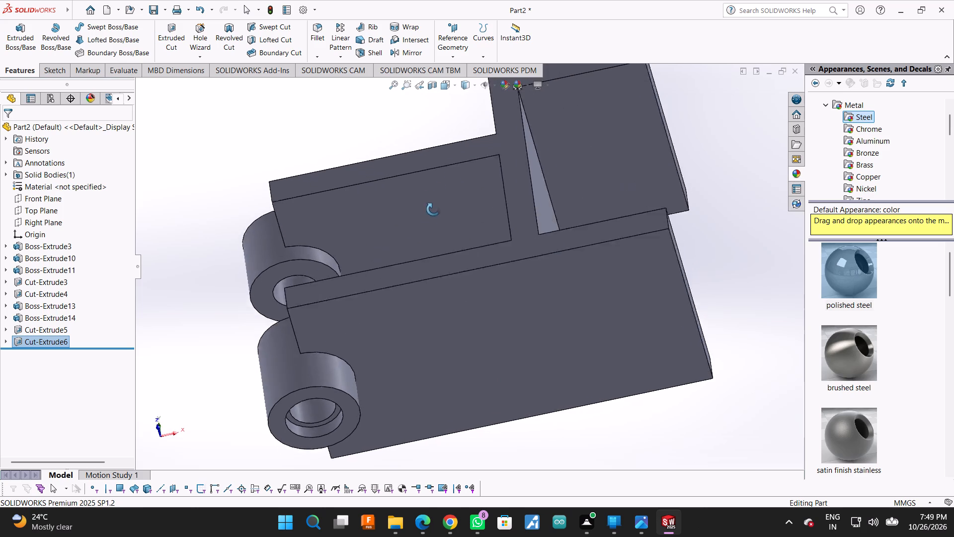
drag(433, 209, 429, 155)
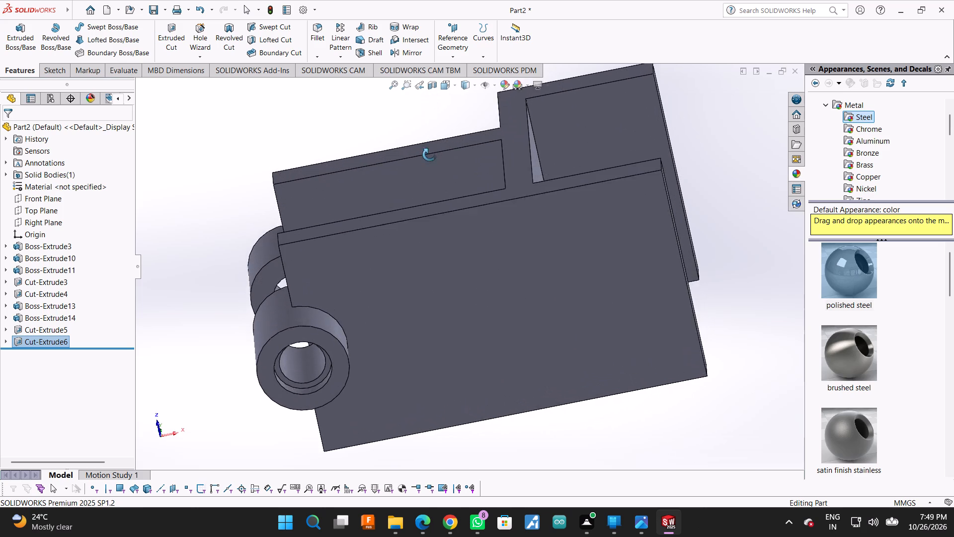
drag(429, 155, 523, 291)
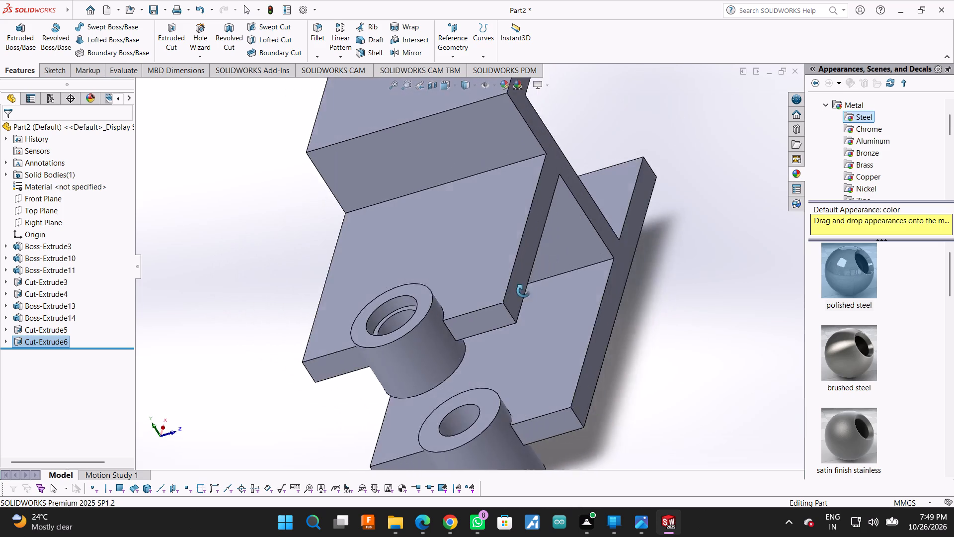
drag(523, 291, 557, 308)
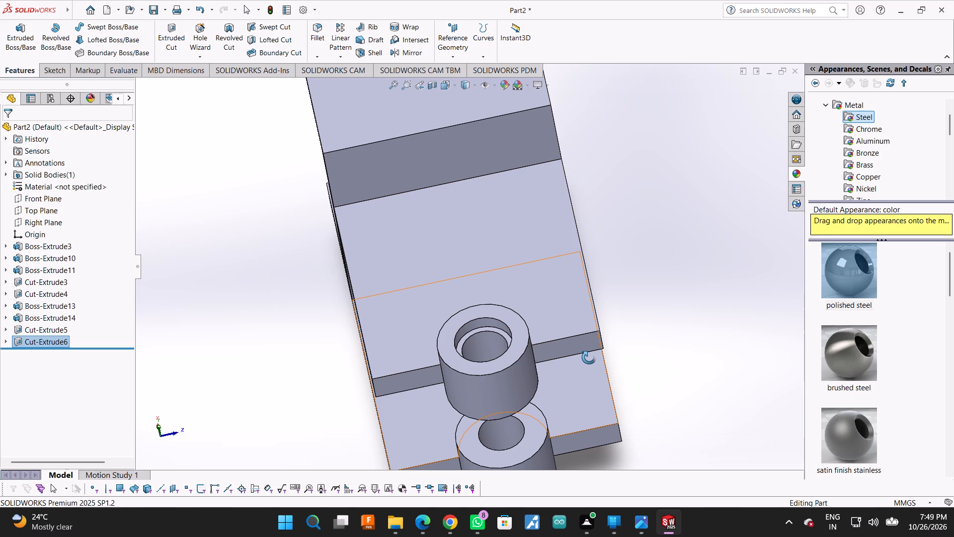
click(551, 316)
right_click(739, 289)
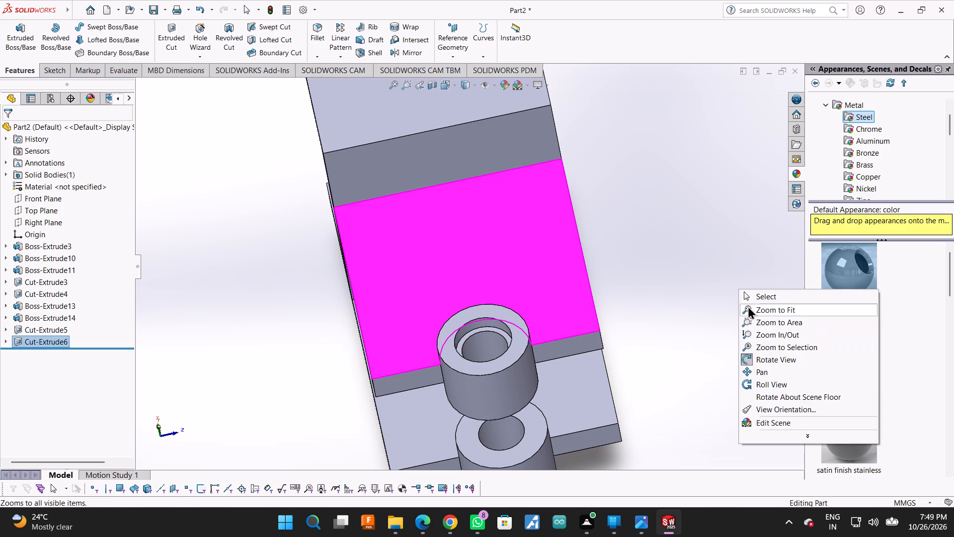
key(Escape)
key(Escape)
On the upper arm's top face, sketch a line about 55 mm long from one inner corner to the boss's outer circle.
click(553, 272)
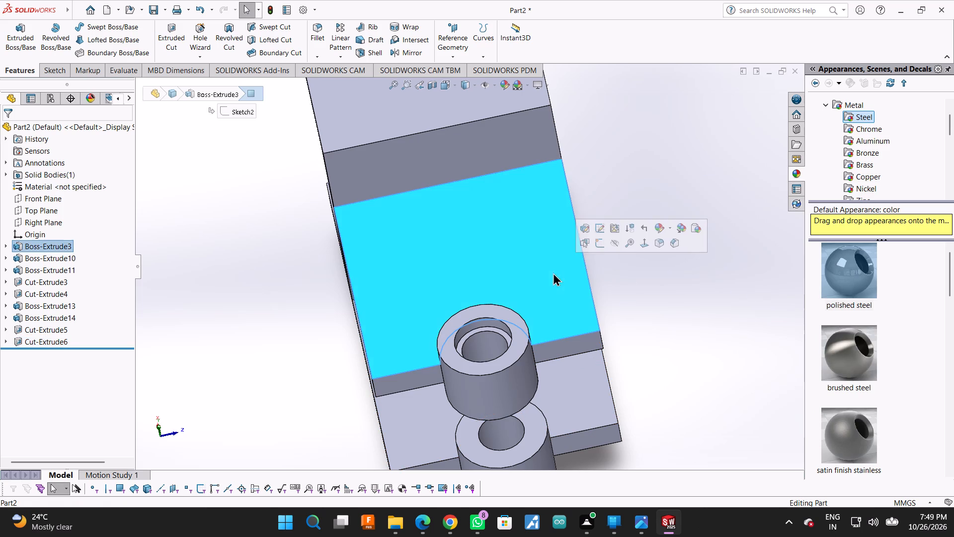
click(598, 245)
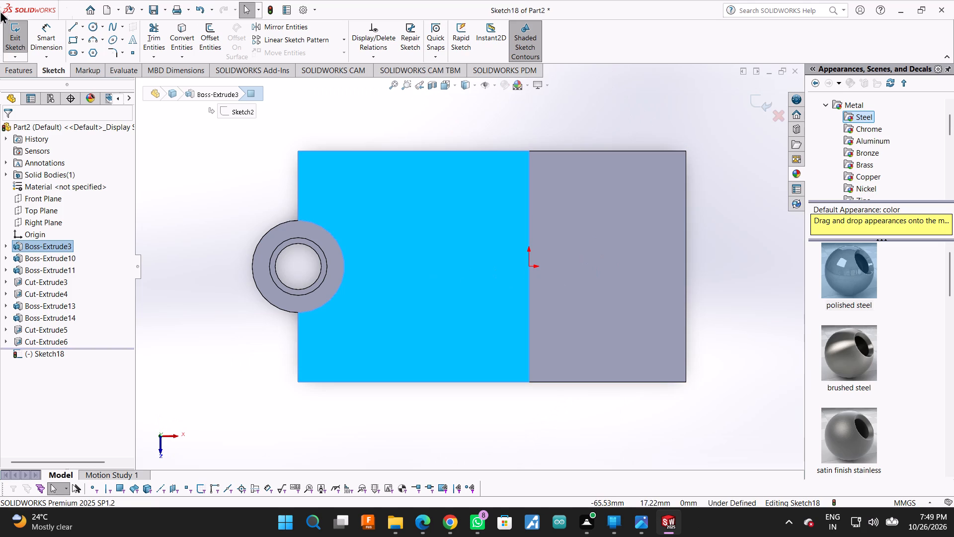
click(67, 17)
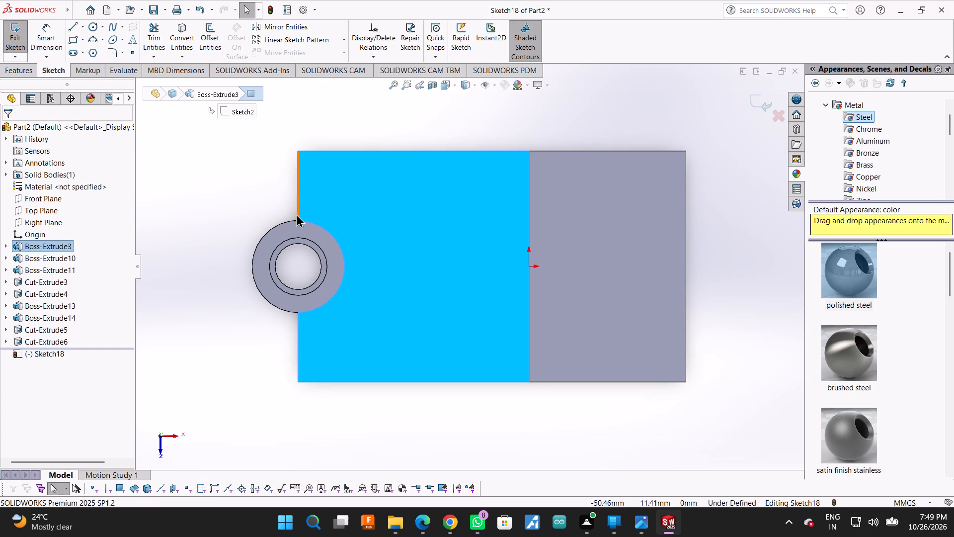
click(71, 27)
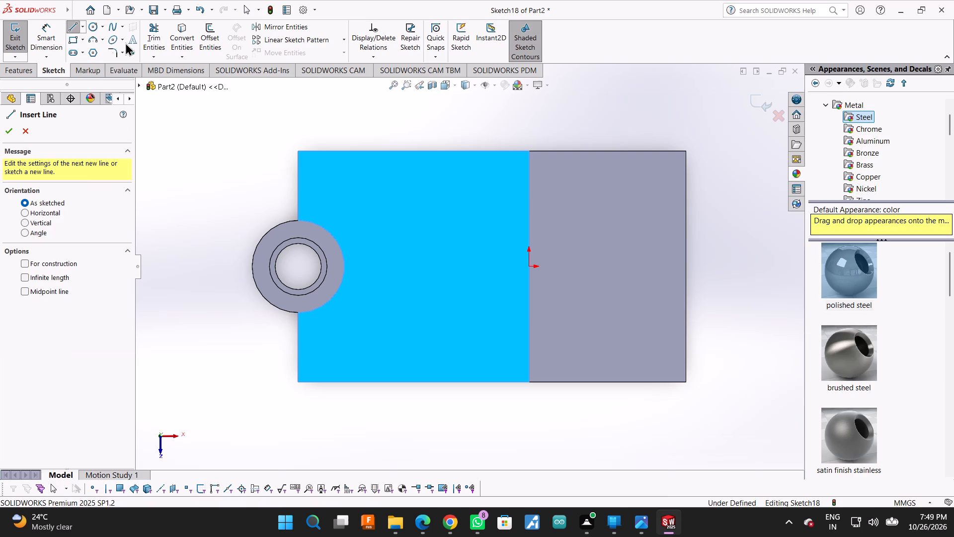
click(529, 152)
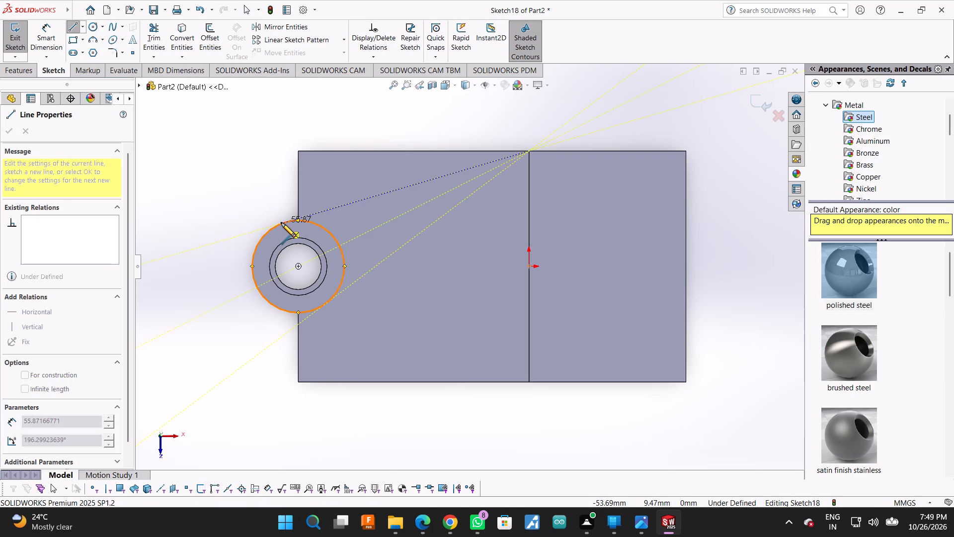
click(285, 223)
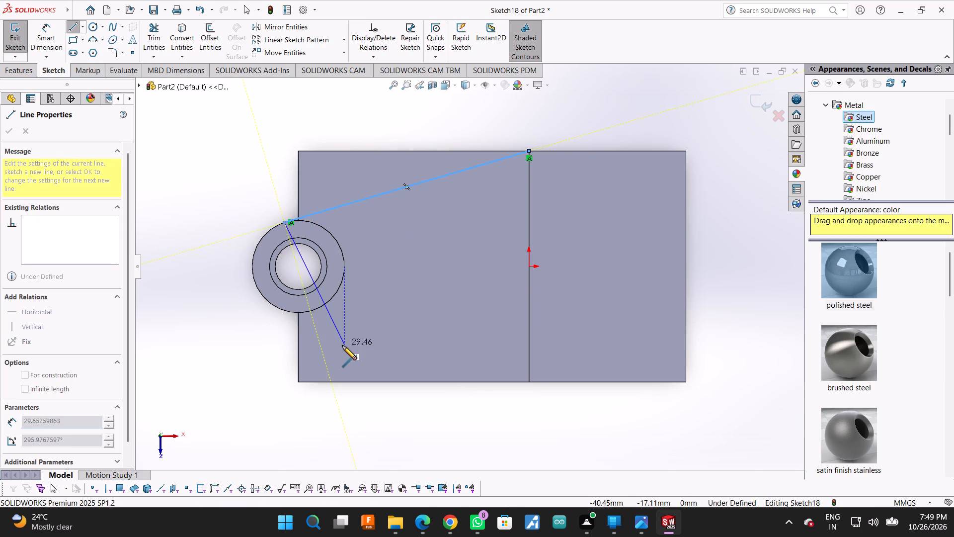
key(Escape)
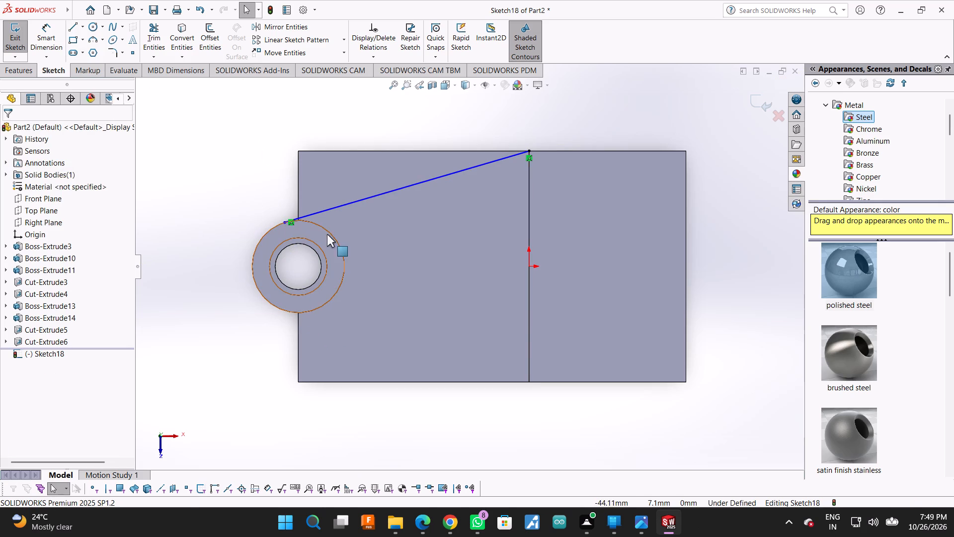
Show the model with hidden lines visible and make the sloping line tangent to the boss's outer circular edge.
click(362, 199)
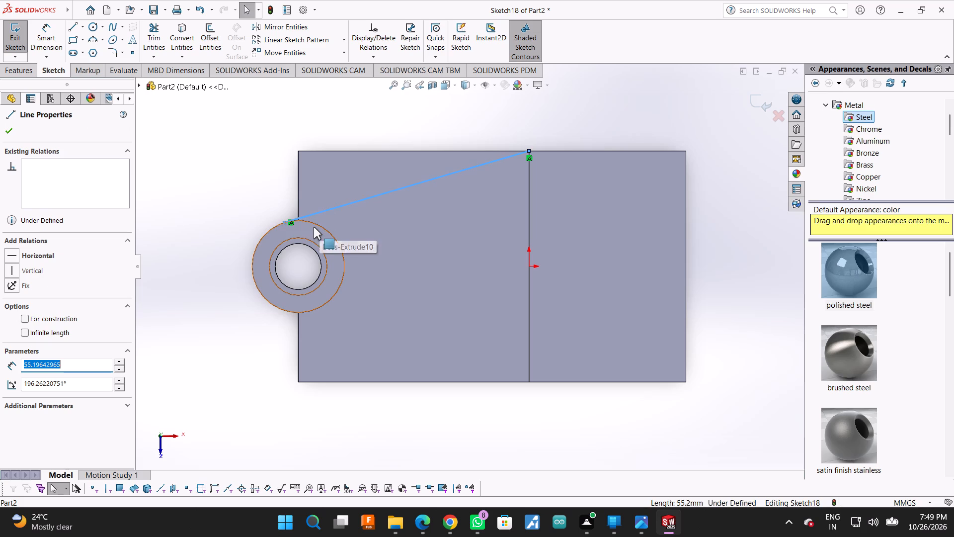
key(Escape)
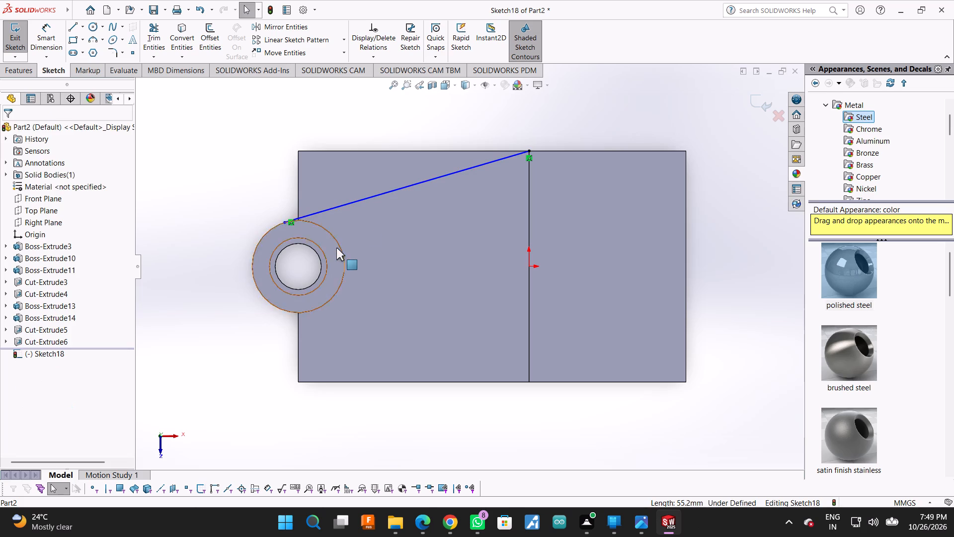
click(475, 87)
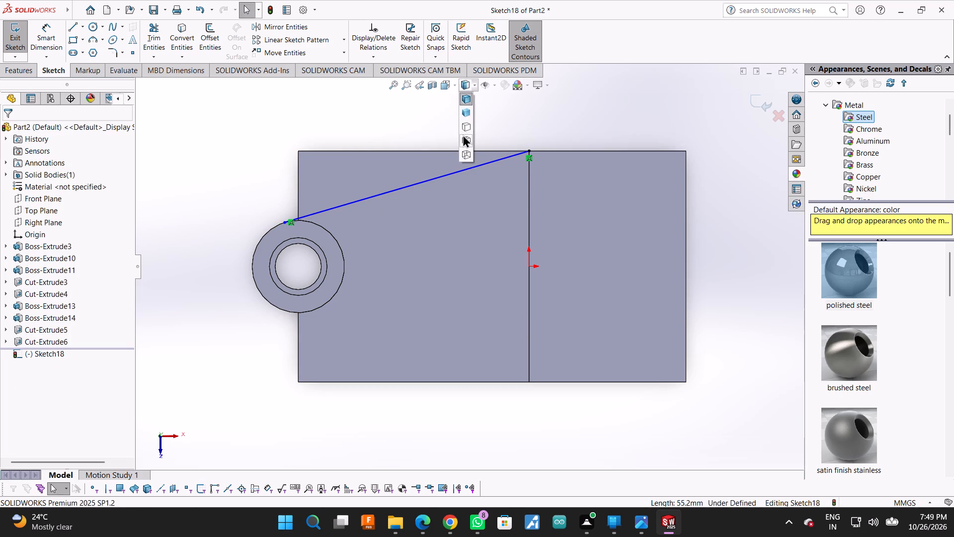
click(462, 136)
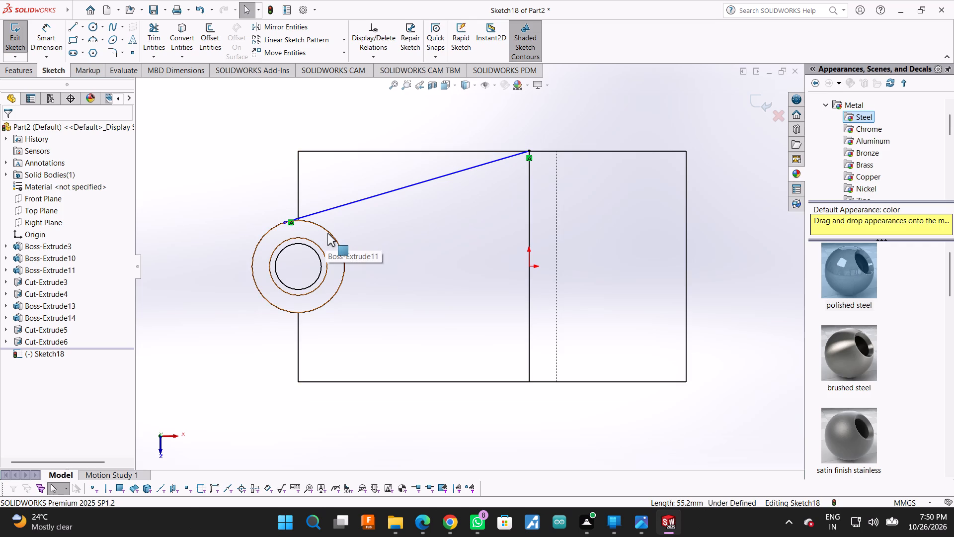
ctrl+click(329, 233)
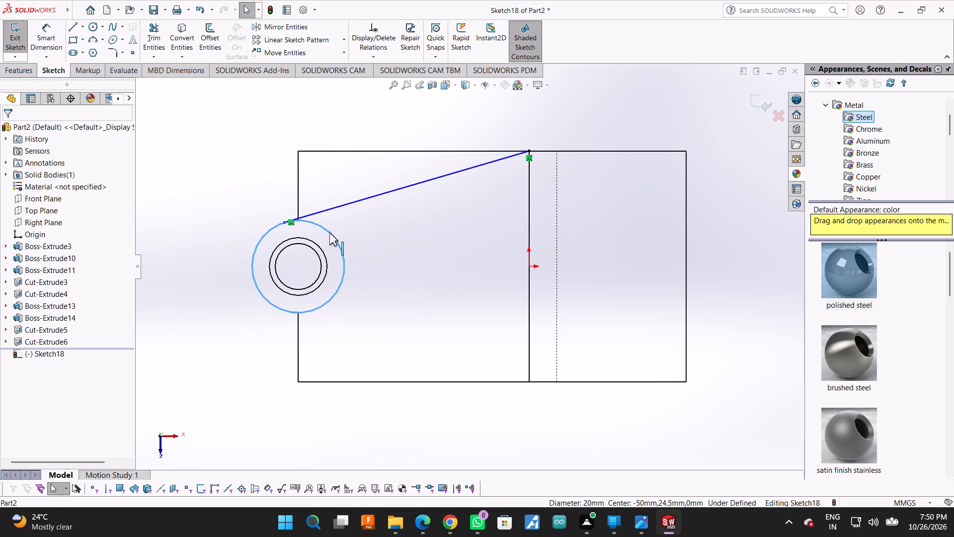
key(Escape)
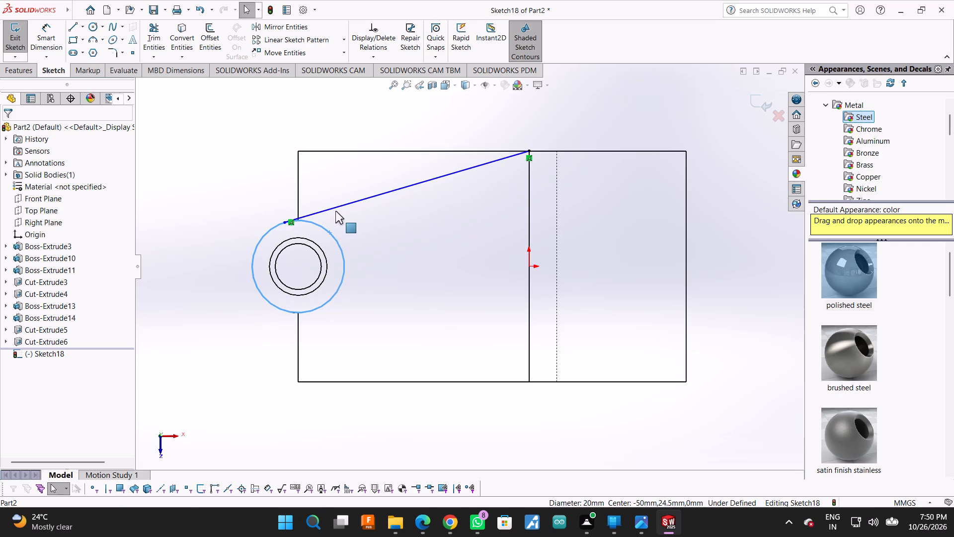
key(Escape)
click(340, 207)
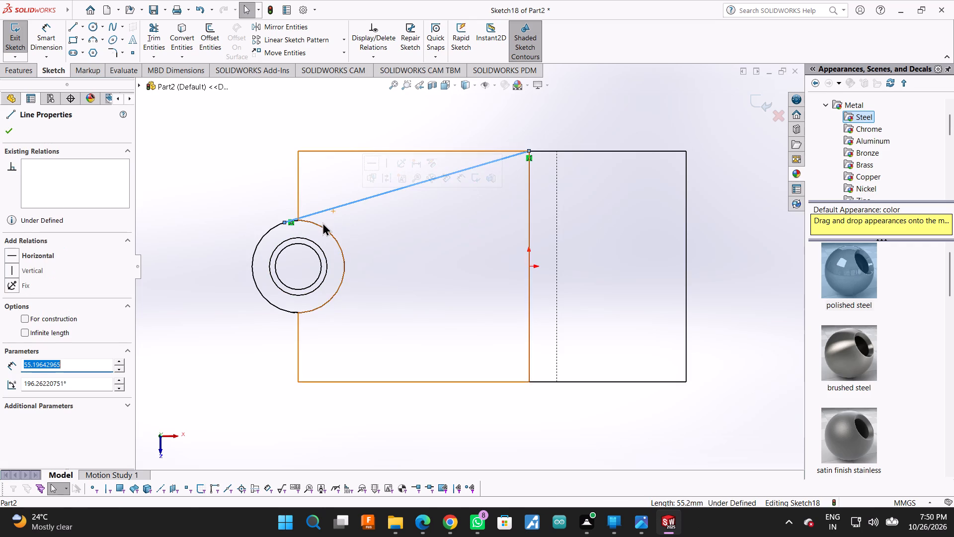
ctrl+click(322, 226)
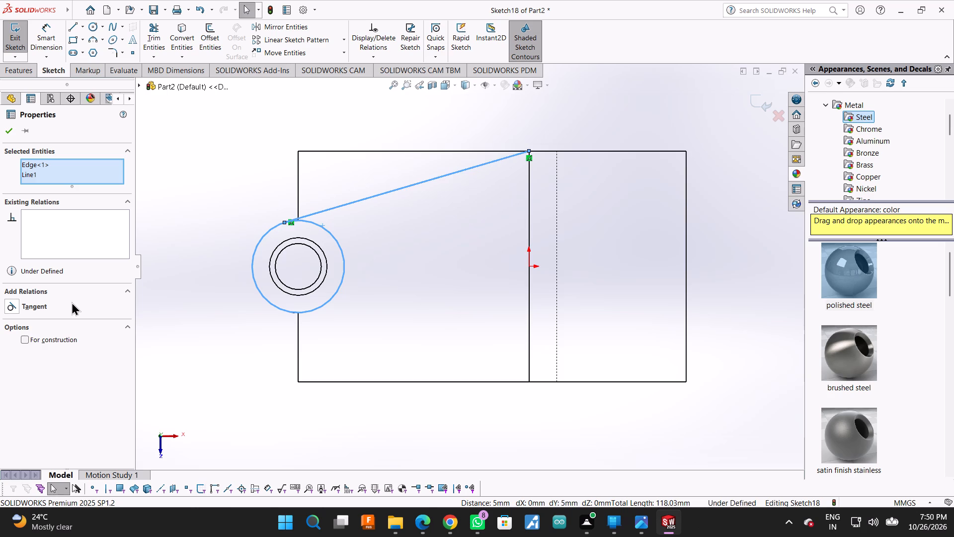
click(27, 308)
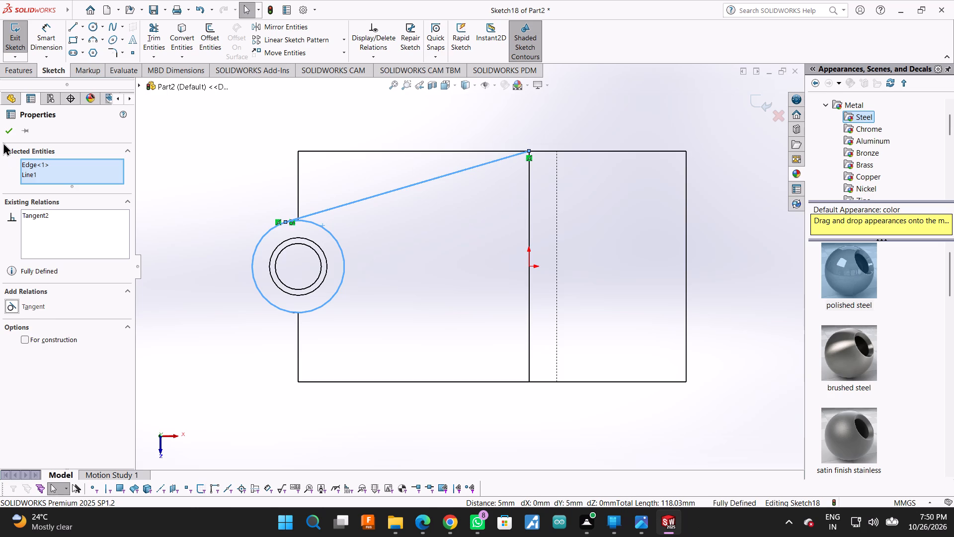
click(7, 131)
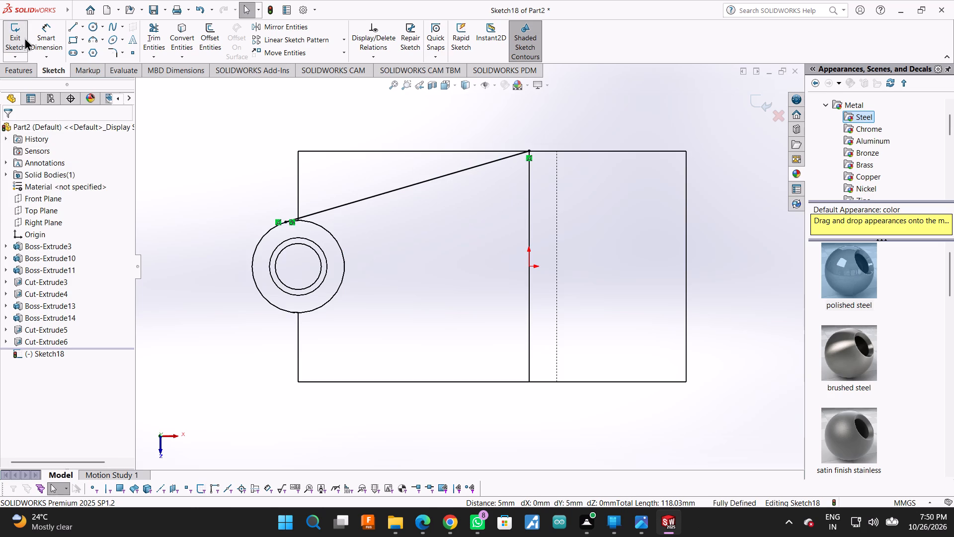
Sketch a second line about 57 mm long from the opposite inner corner to the boss circle and make it tangent to that circle.
click(68, 26)
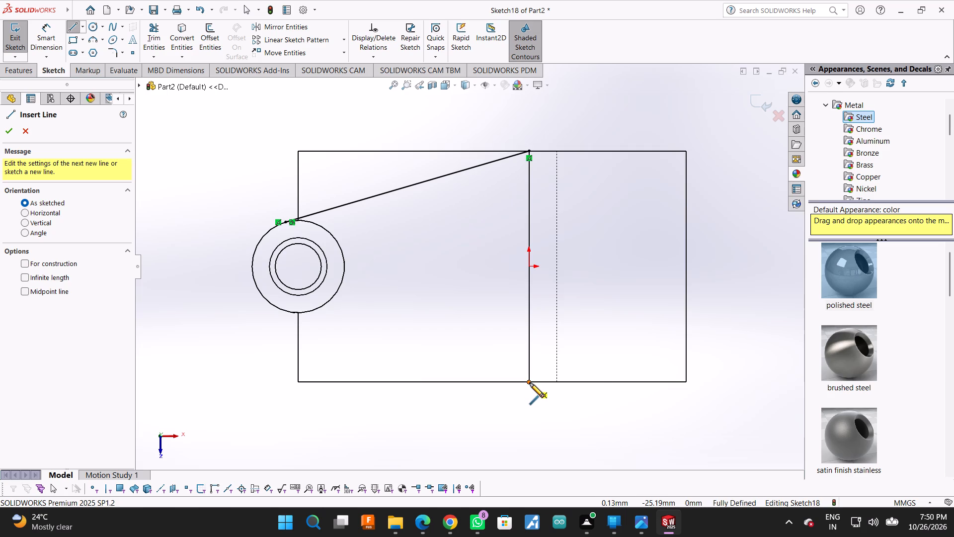
click(530, 383)
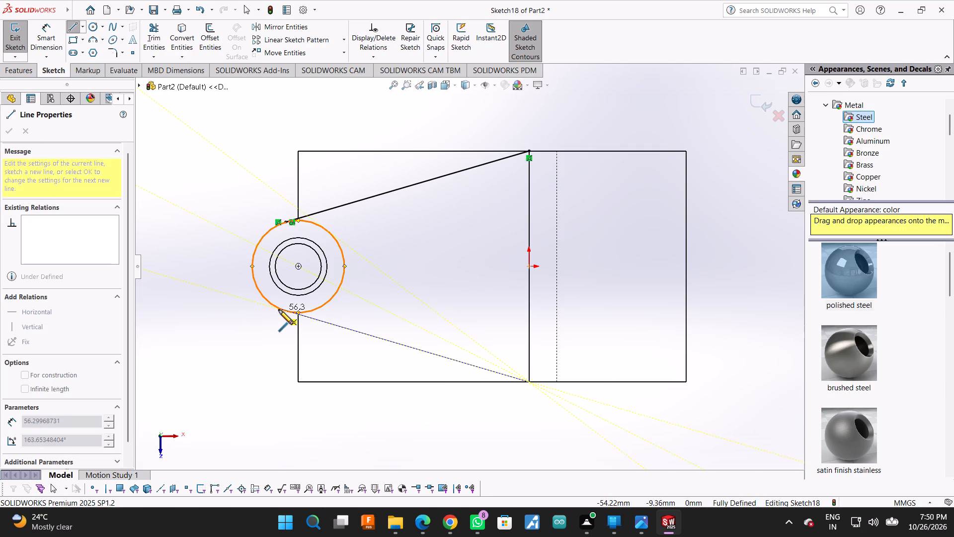
click(275, 309)
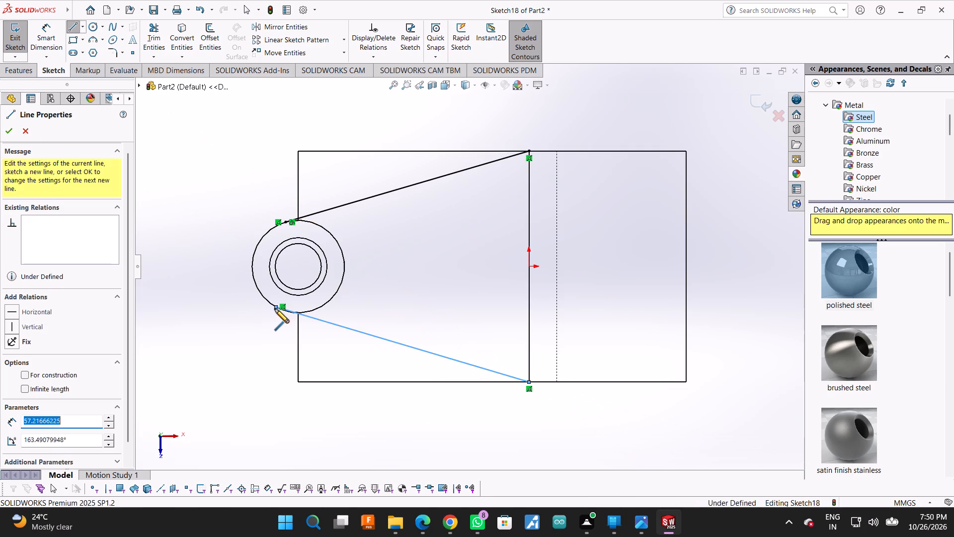
key(Escape)
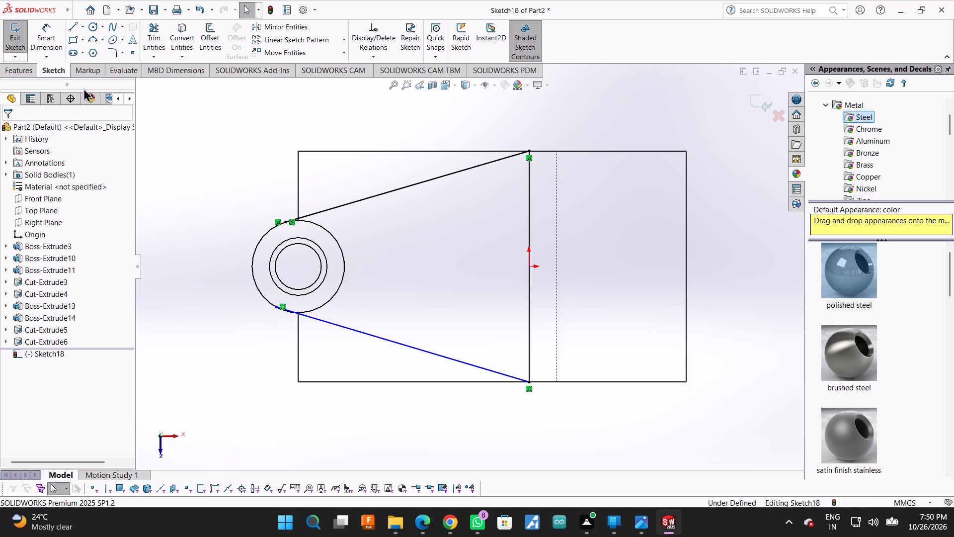
click(380, 338)
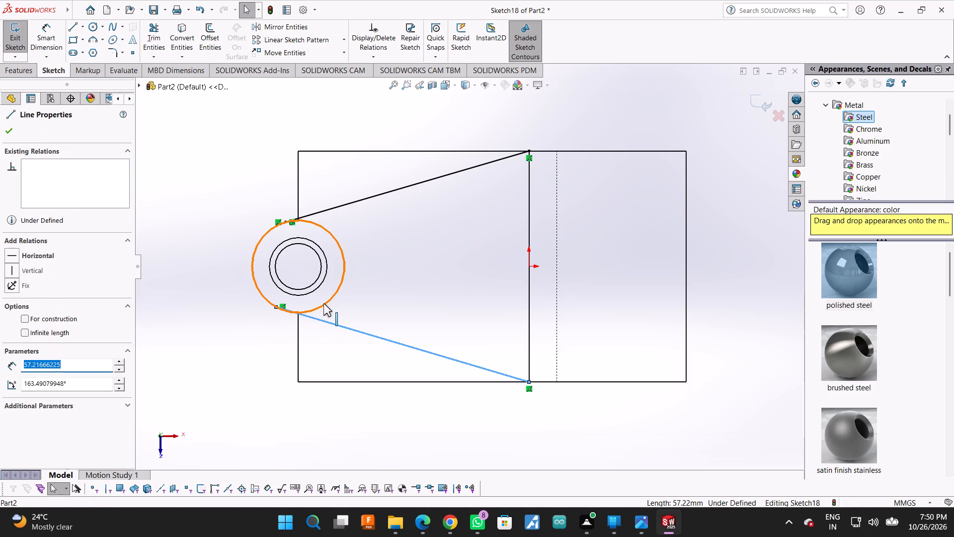
ctrl+click(323, 303)
click(47, 306)
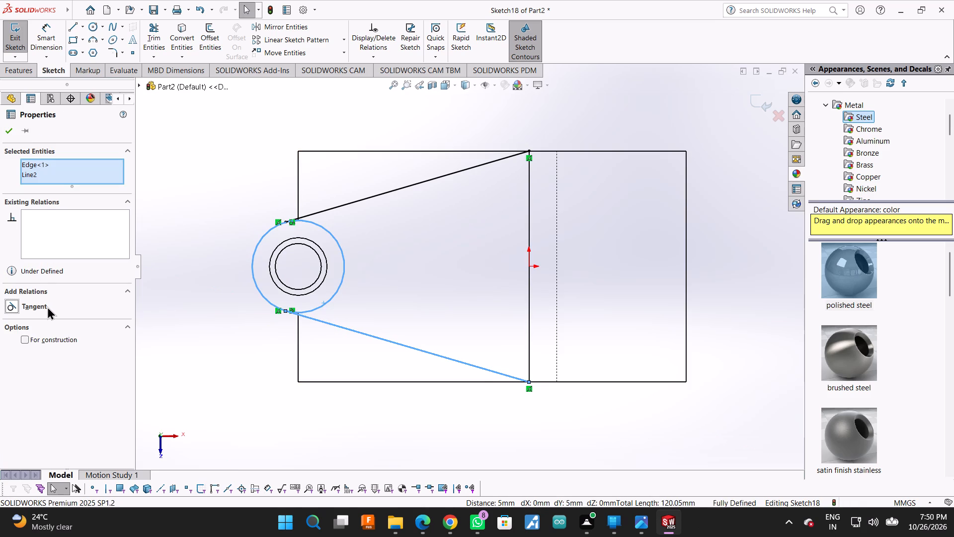
click(16, 135)
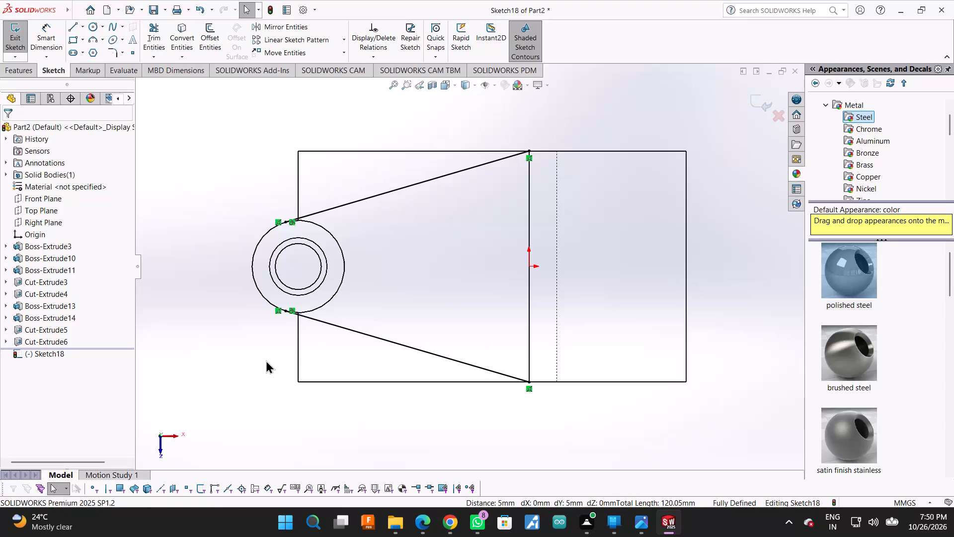
Close the first corner triangle with lines from the tangent line up the arm's end edge and along its side edge to the inner corner.
click(74, 24)
scroll(293, 222, down, 2)
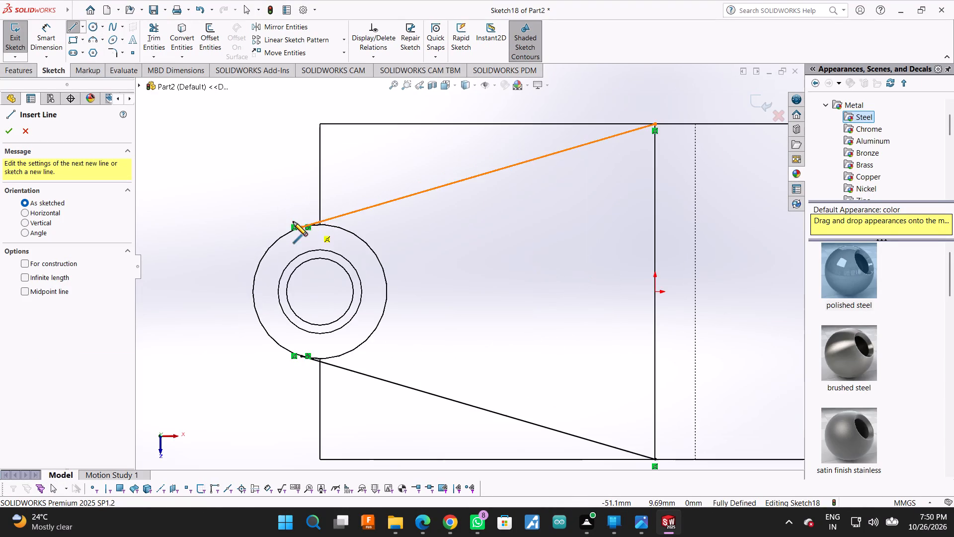
scroll(293, 222, down, 3)
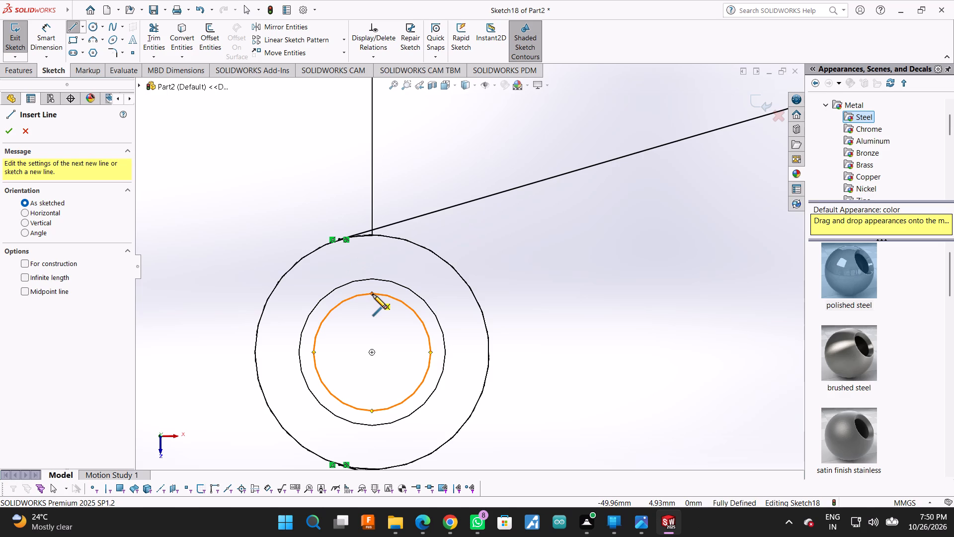
scroll(373, 294, down, 4)
scroll(377, 289, up, 6)
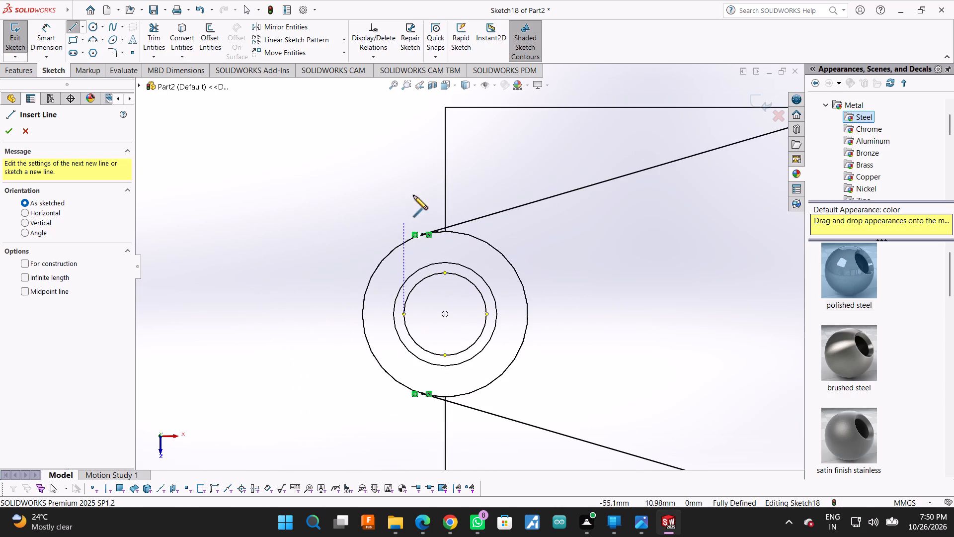
scroll(451, 218, down, 5)
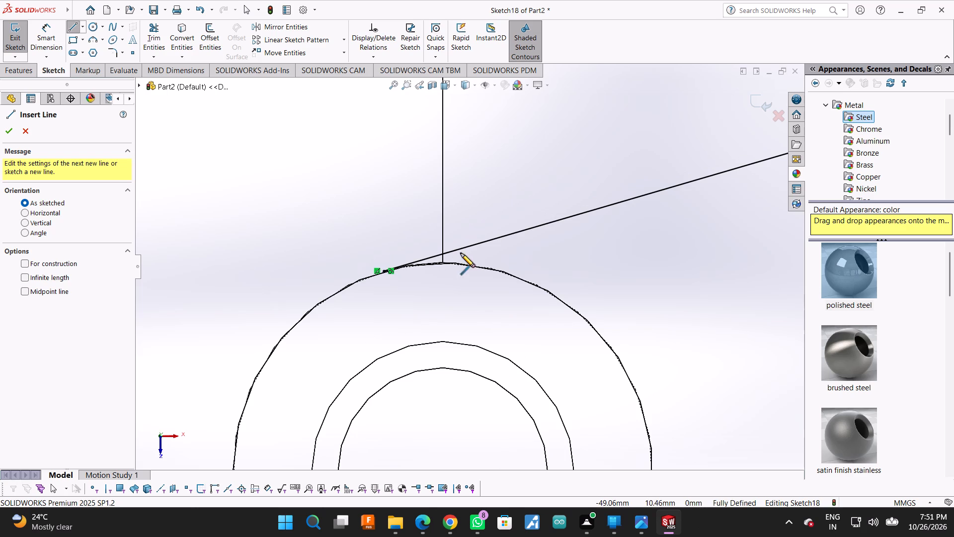
scroll(458, 253, down, 6)
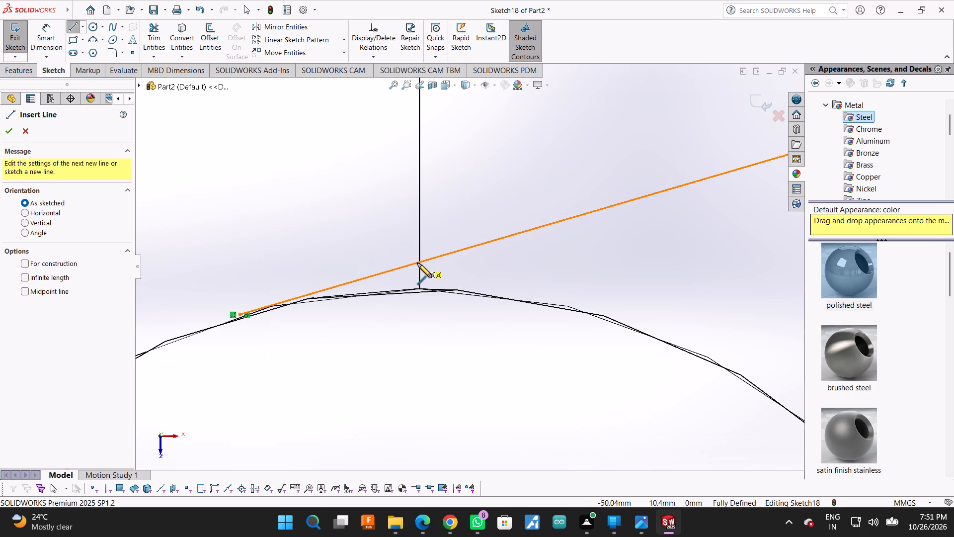
click(421, 262)
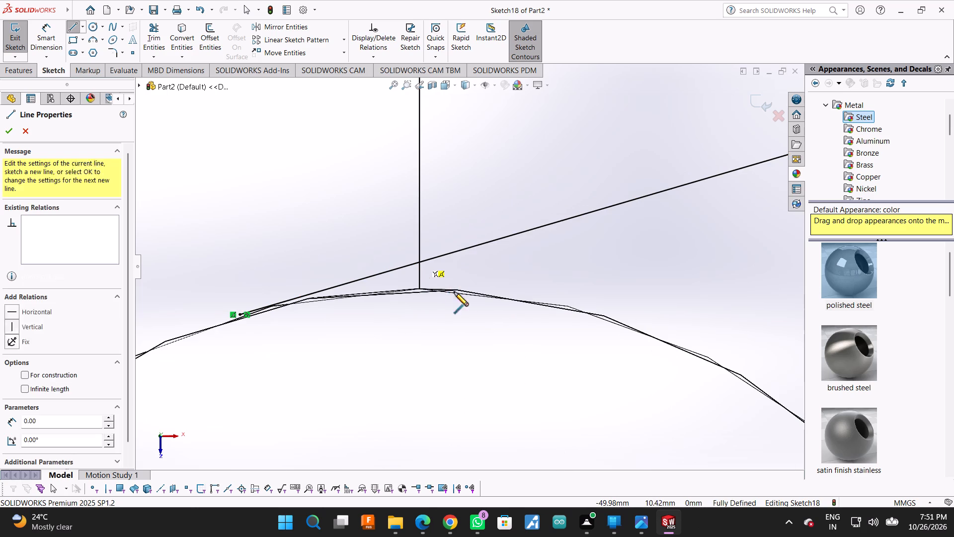
scroll(432, 244, down, 3)
scroll(398, 261, up, 13)
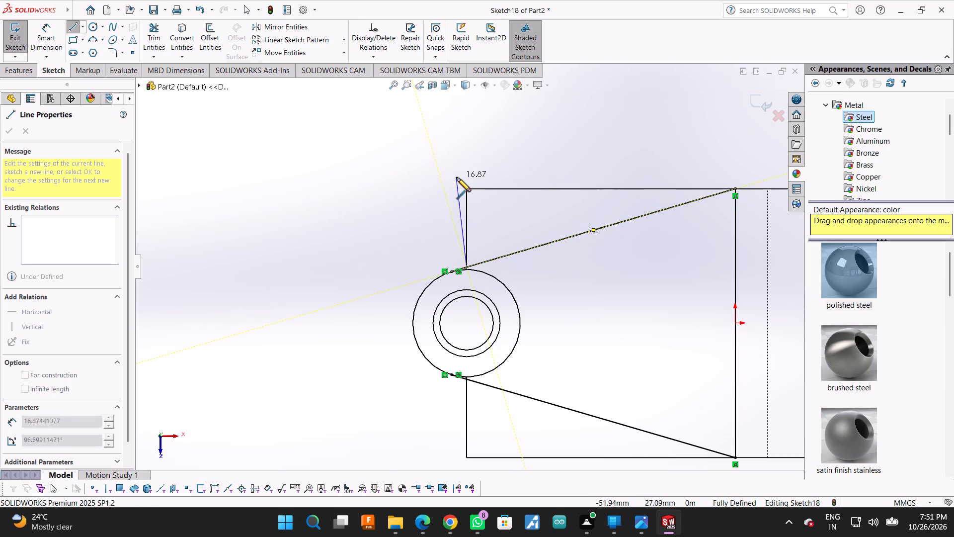
click(468, 188)
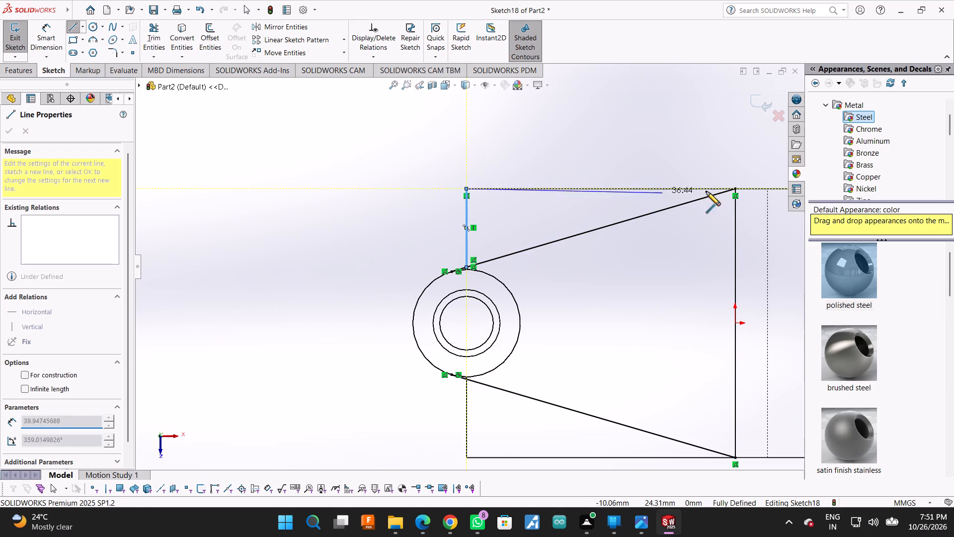
click(736, 187)
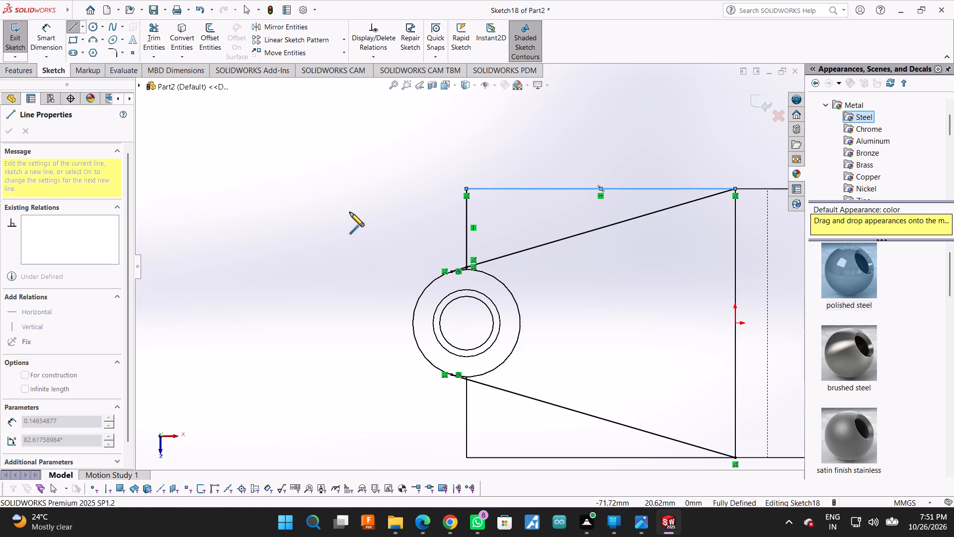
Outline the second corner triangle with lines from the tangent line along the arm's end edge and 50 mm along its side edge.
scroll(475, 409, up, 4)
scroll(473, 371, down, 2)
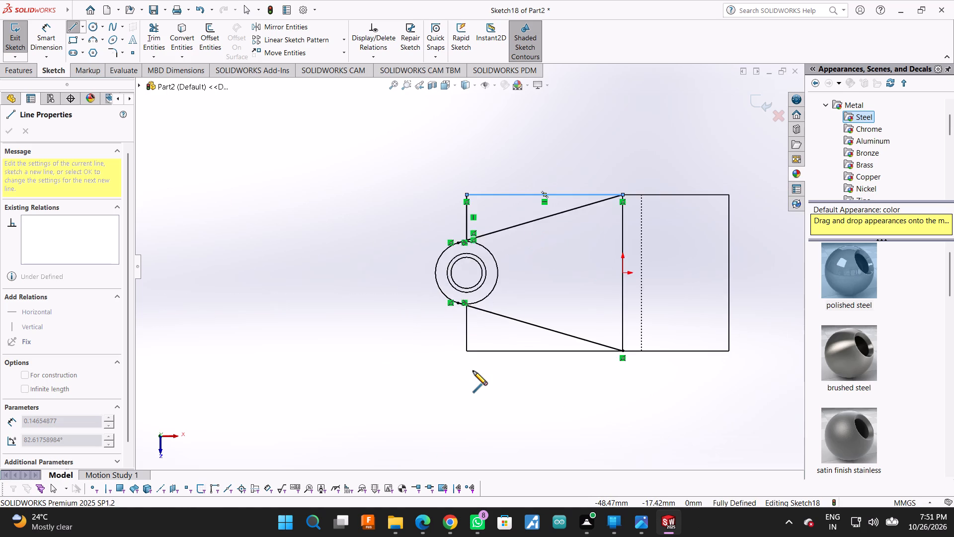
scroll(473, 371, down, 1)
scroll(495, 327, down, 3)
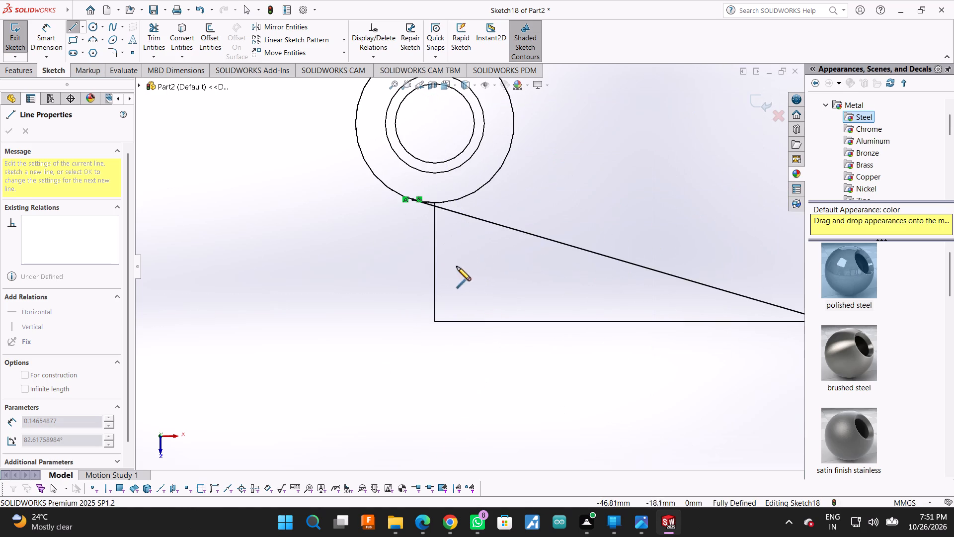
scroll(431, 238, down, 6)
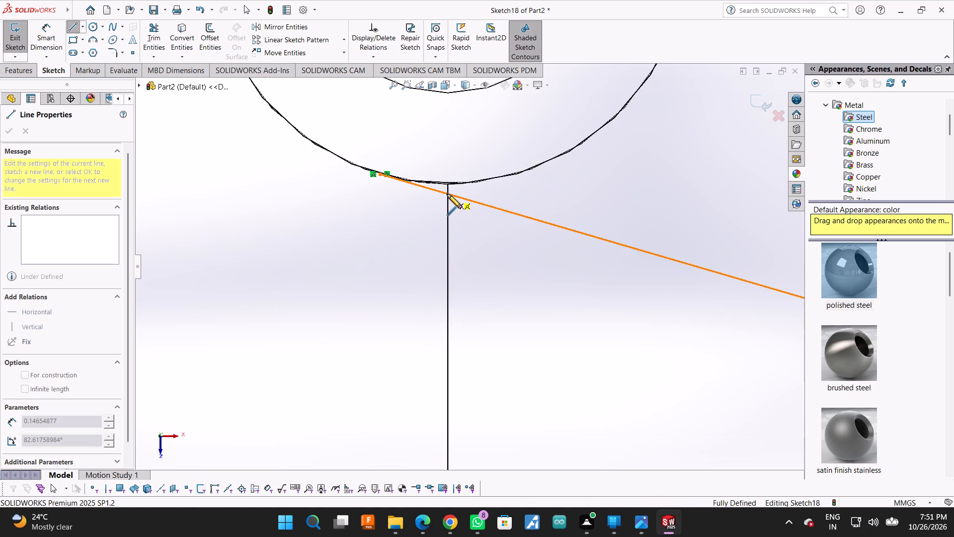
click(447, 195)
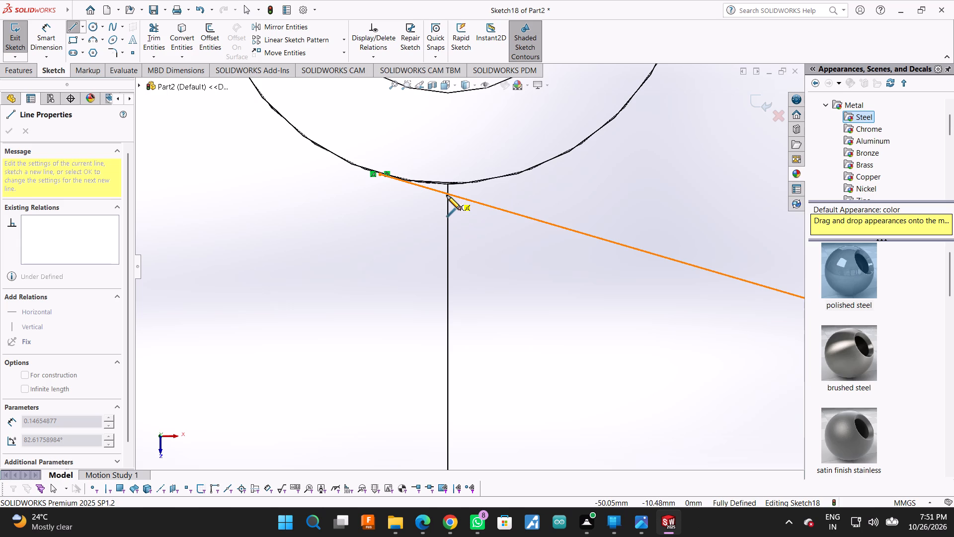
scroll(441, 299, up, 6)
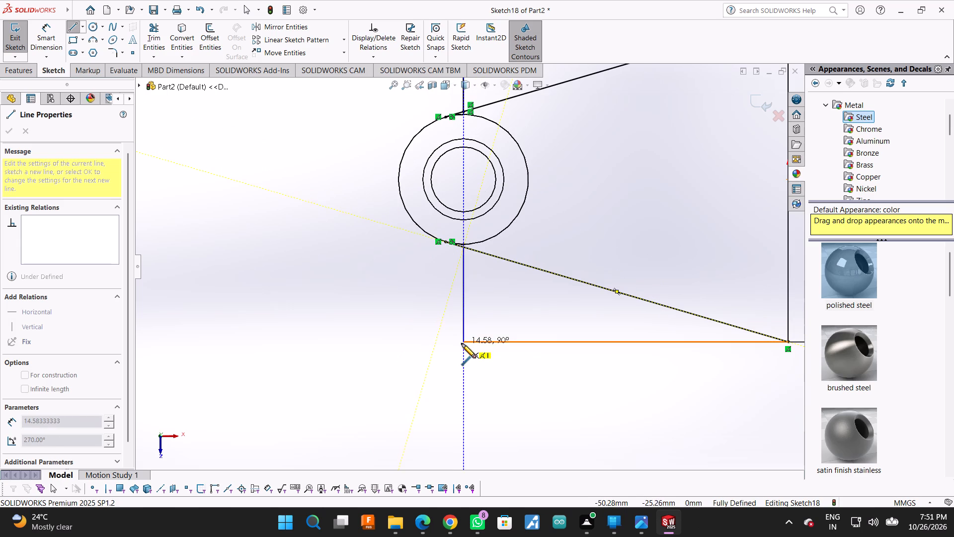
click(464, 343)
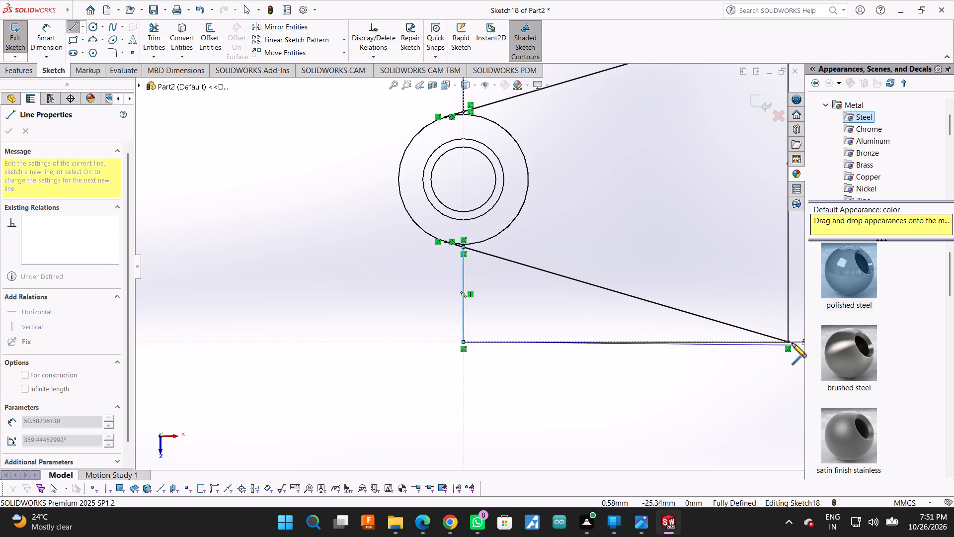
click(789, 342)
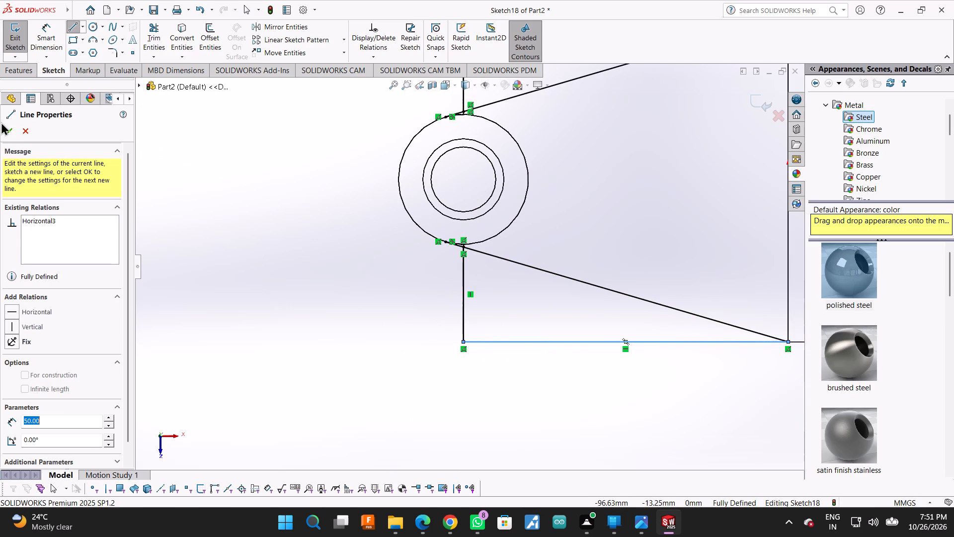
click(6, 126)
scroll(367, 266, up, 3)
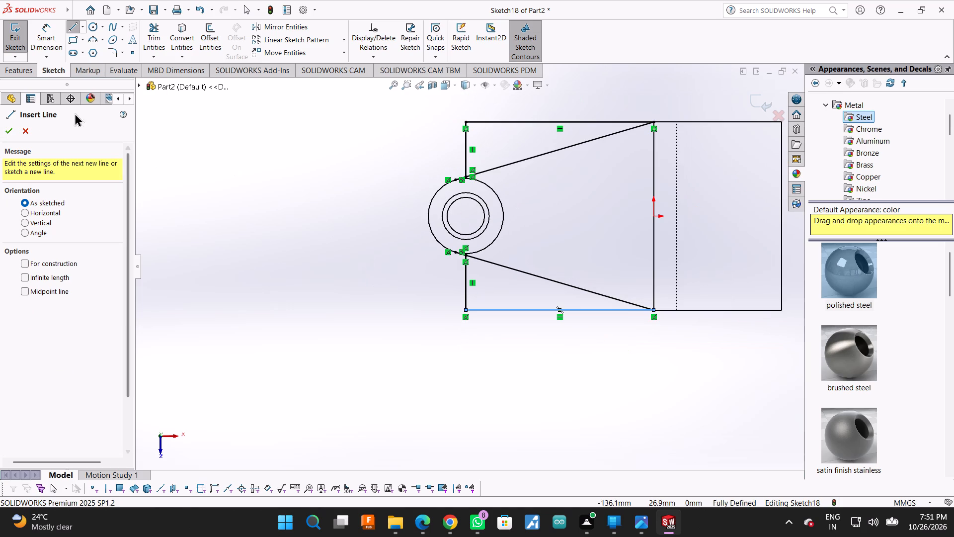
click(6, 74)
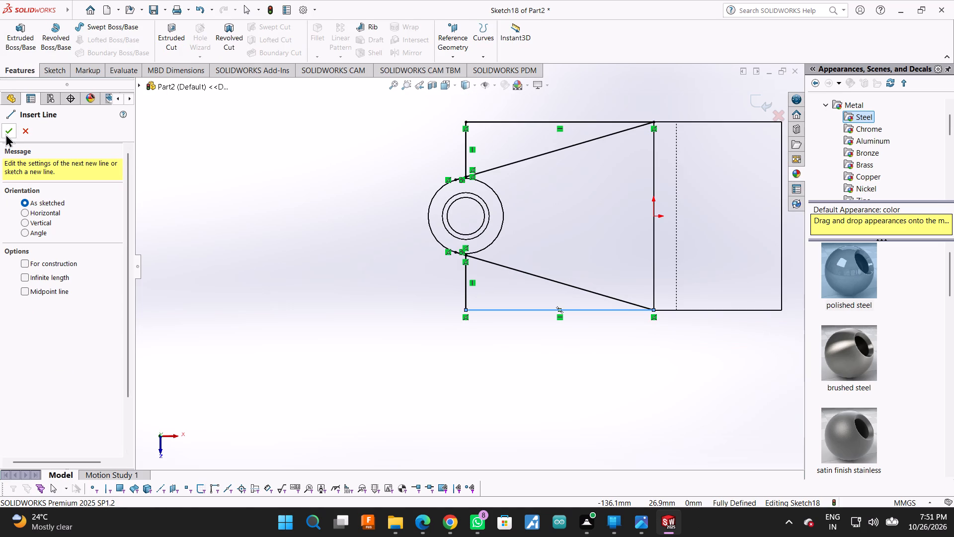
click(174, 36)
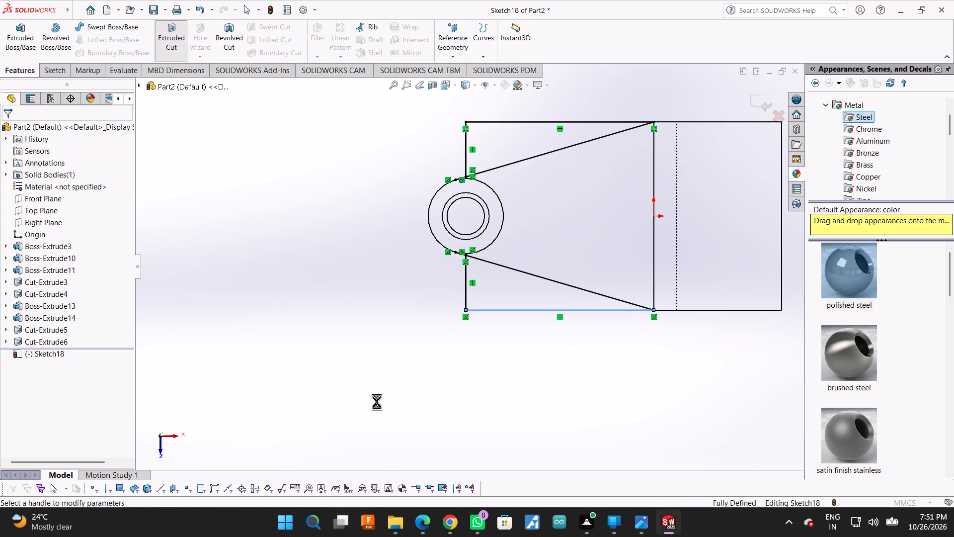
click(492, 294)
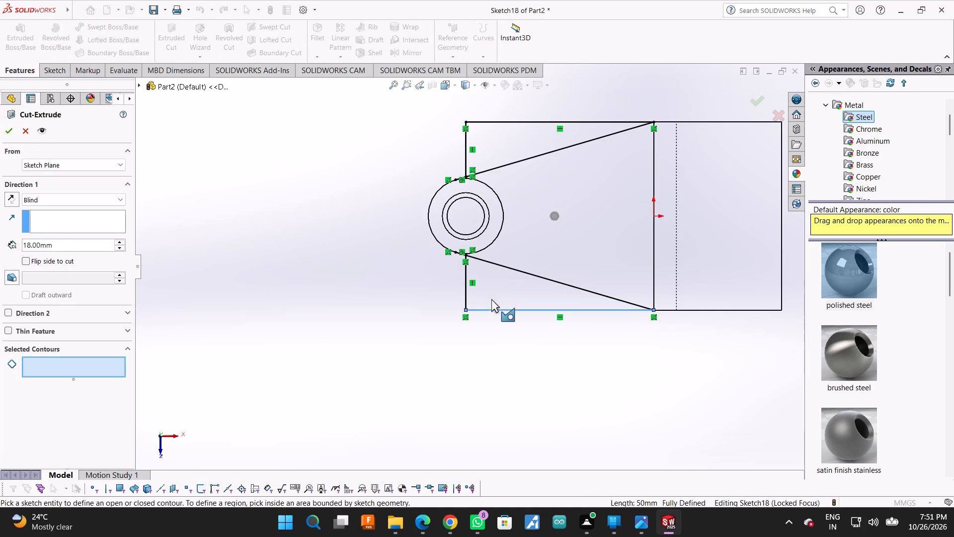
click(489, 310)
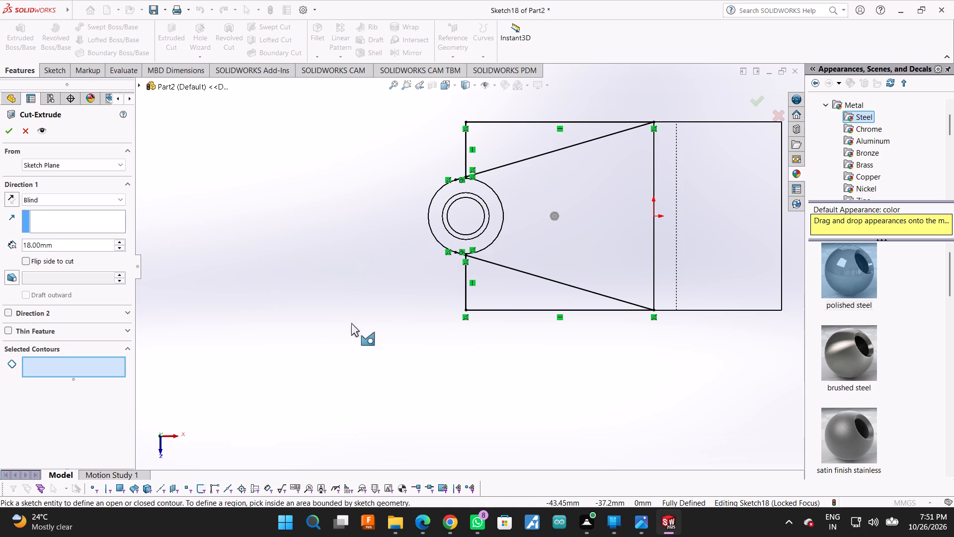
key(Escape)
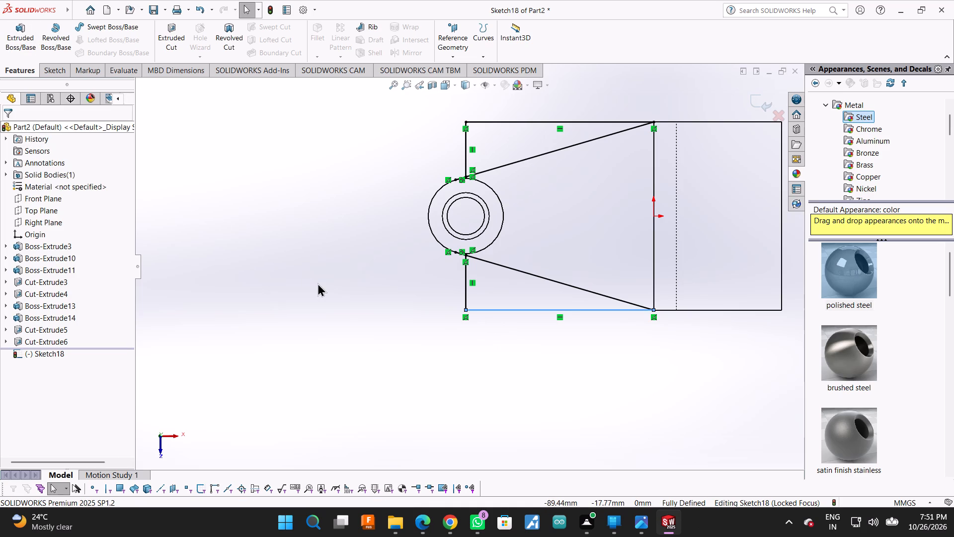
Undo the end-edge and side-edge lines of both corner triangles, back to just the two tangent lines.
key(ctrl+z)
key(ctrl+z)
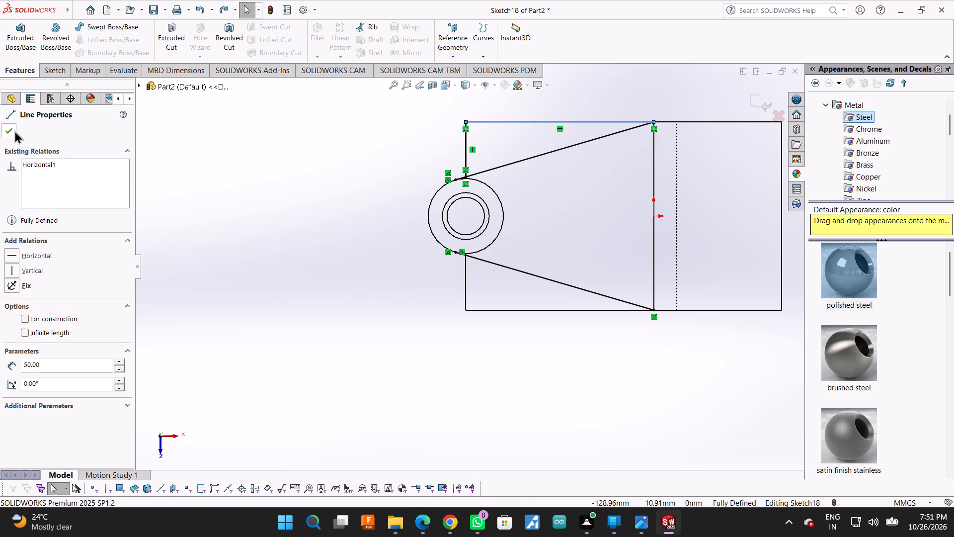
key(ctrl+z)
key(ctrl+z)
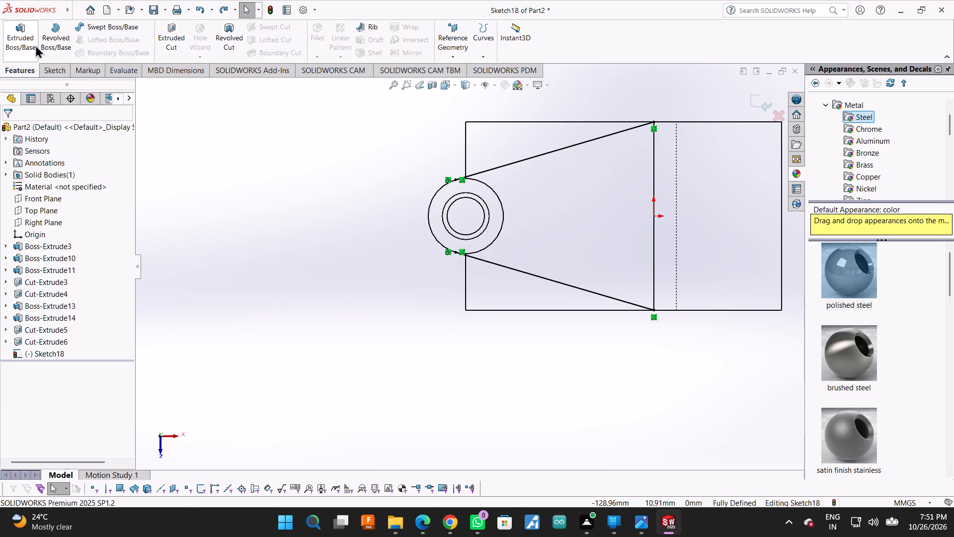
Sketch the first corner triangle as three lines: about 15 mm on the end edge, 50 mm on the side edge, and about 52 mm back along the tangent line.
click(49, 70)
click(68, 26)
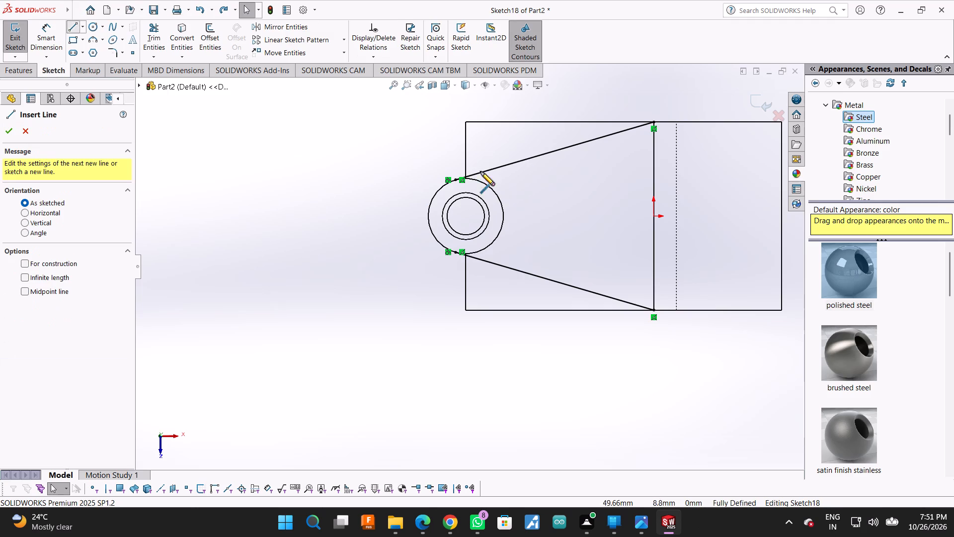
scroll(485, 166, down, 11)
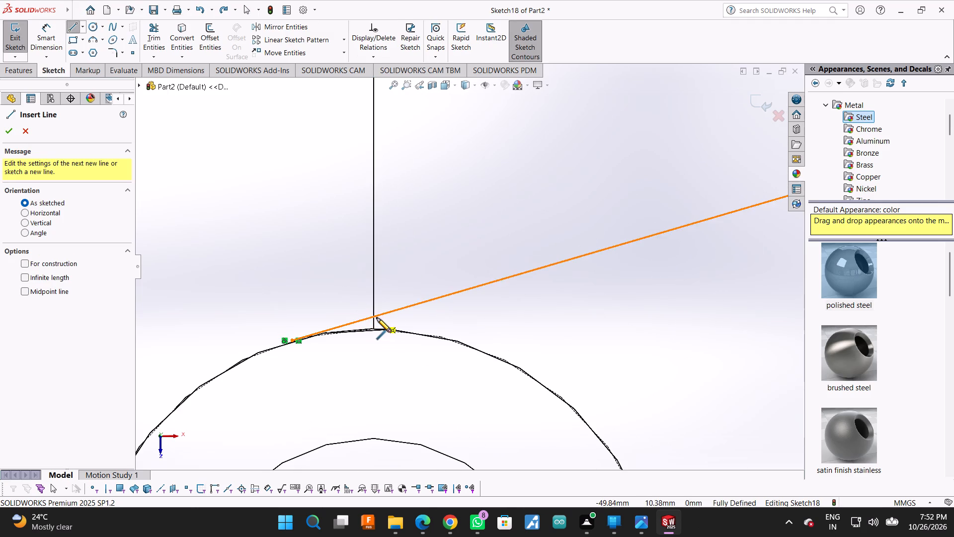
click(374, 316)
scroll(337, 358, up, 4)
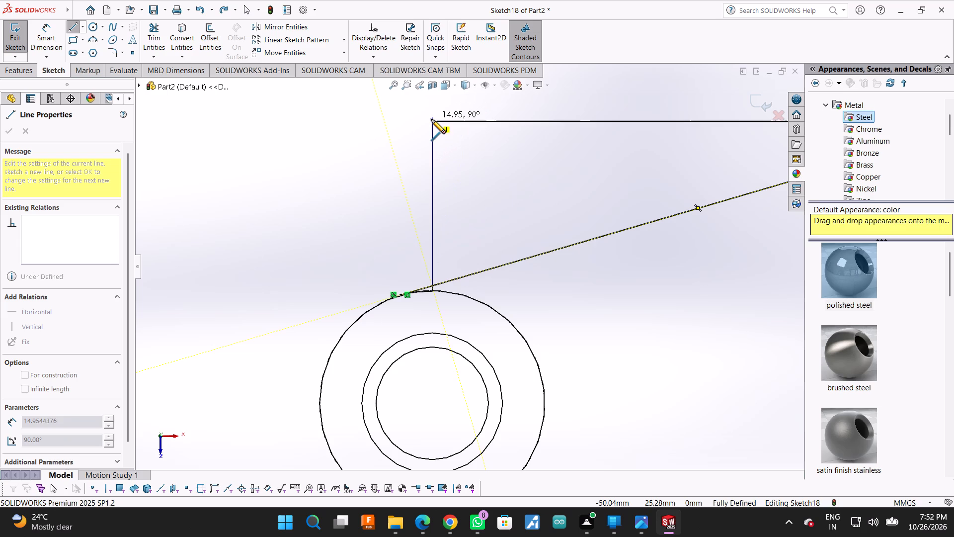
click(432, 121)
scroll(402, 140, up, 3)
scroll(753, 144, down, 1)
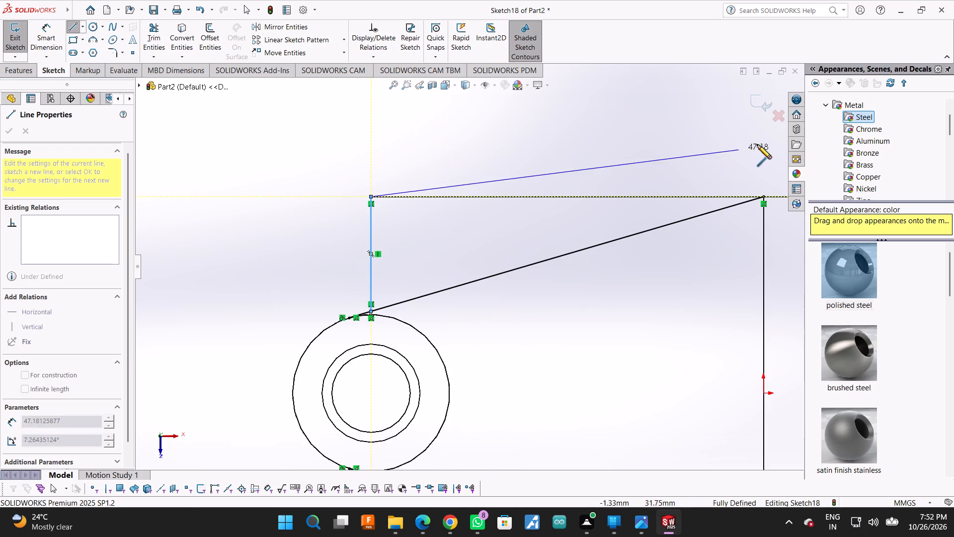
click(764, 196)
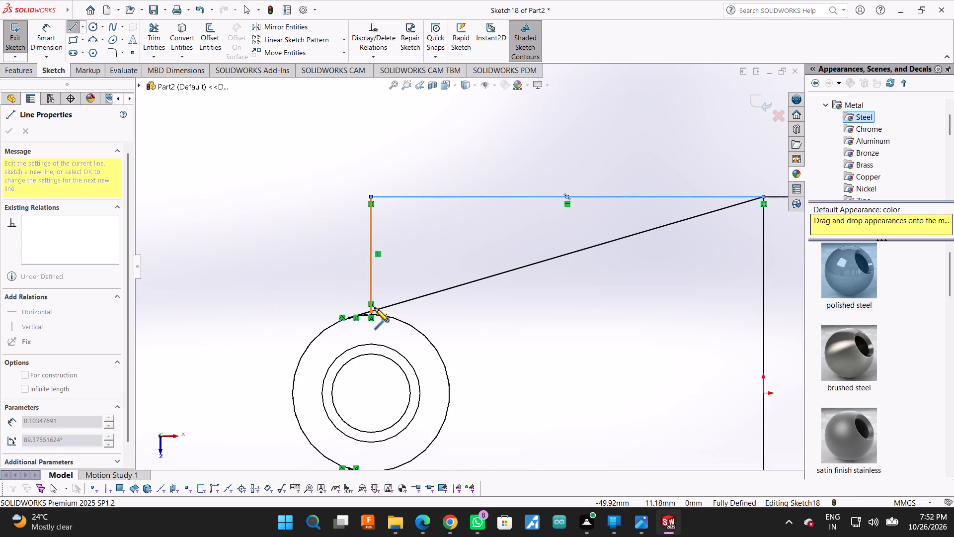
click(763, 196)
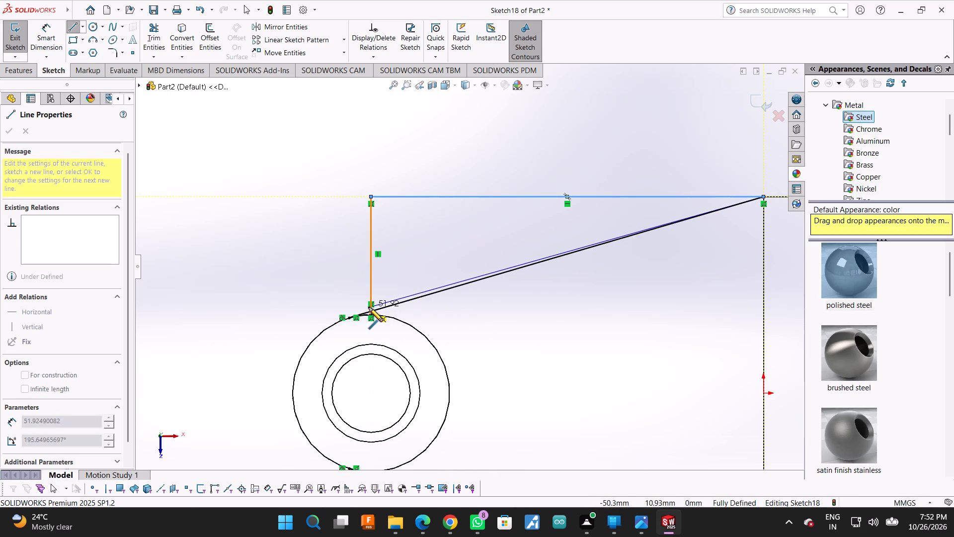
click(371, 312)
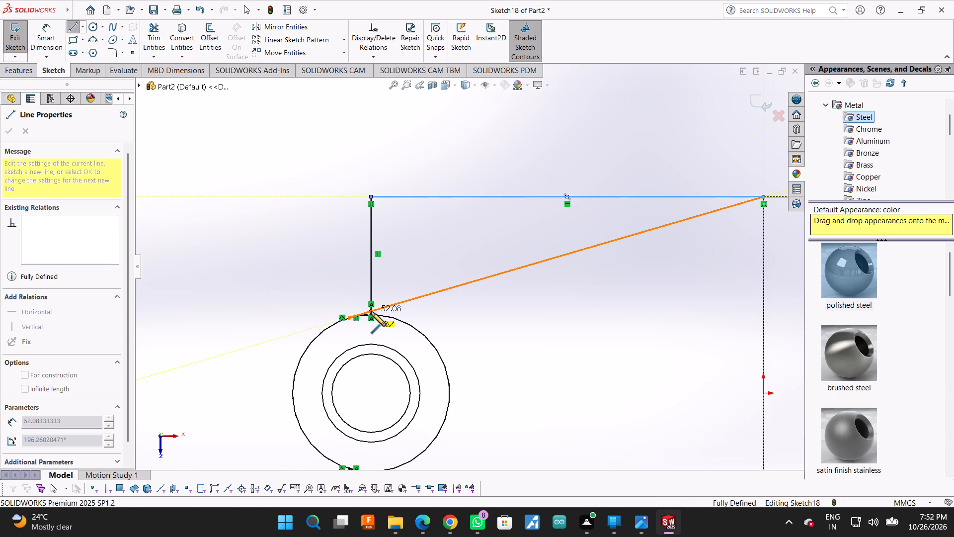
For the opposite corner triangle, sketch lines from the second tangent line along the end edge and 50 mm along the side edge to the inner corner.
scroll(417, 180, up, 1)
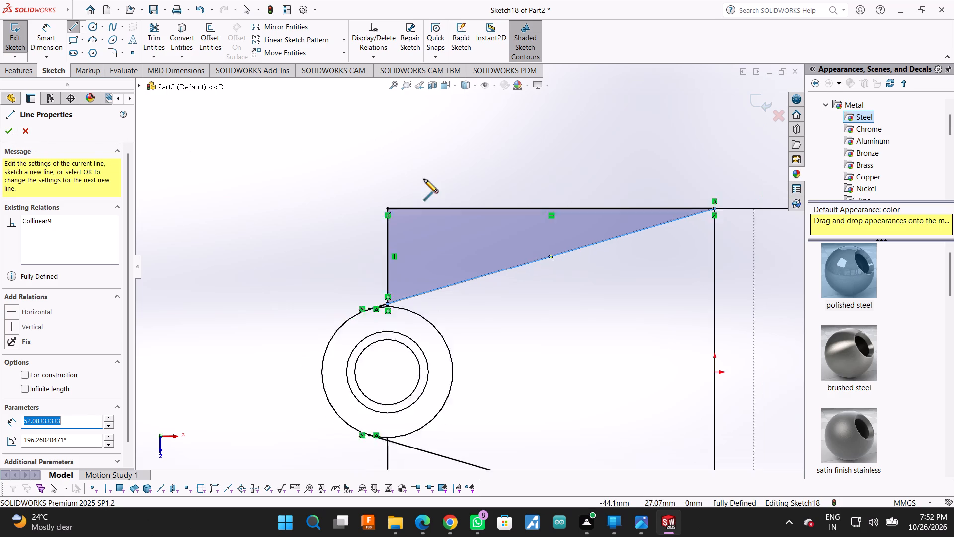
scroll(424, 179, up, 4)
scroll(427, 327, down, 5)
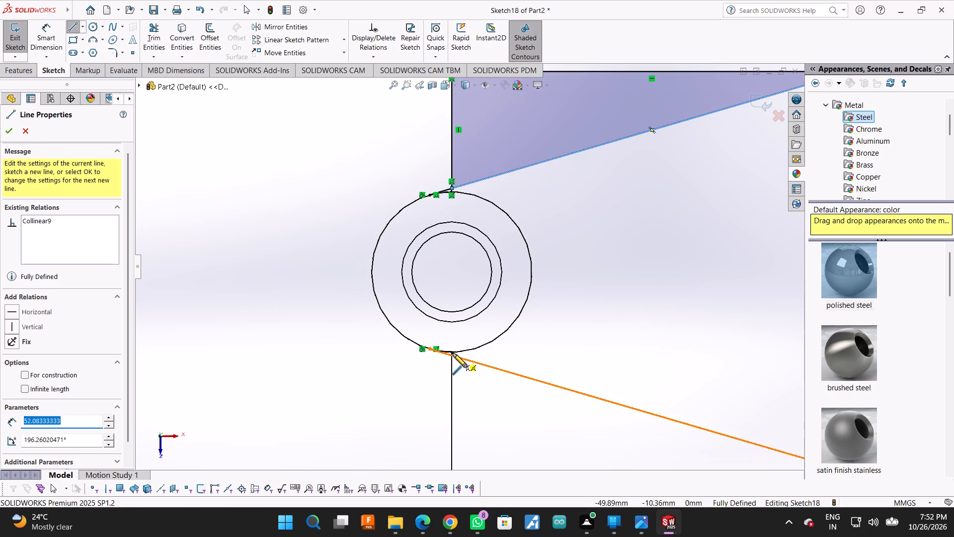
click(453, 358)
scroll(469, 364, up, 6)
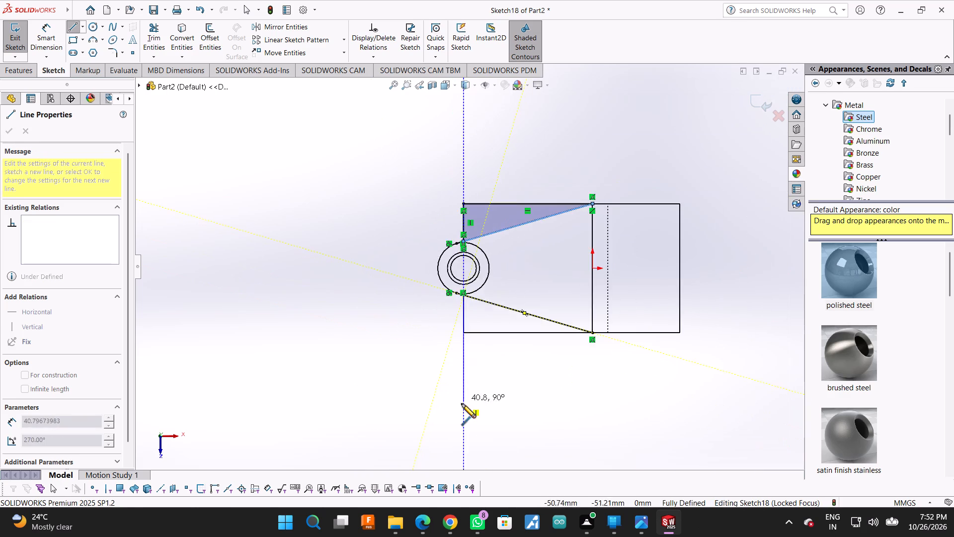
scroll(462, 404, down, 2)
click(466, 286)
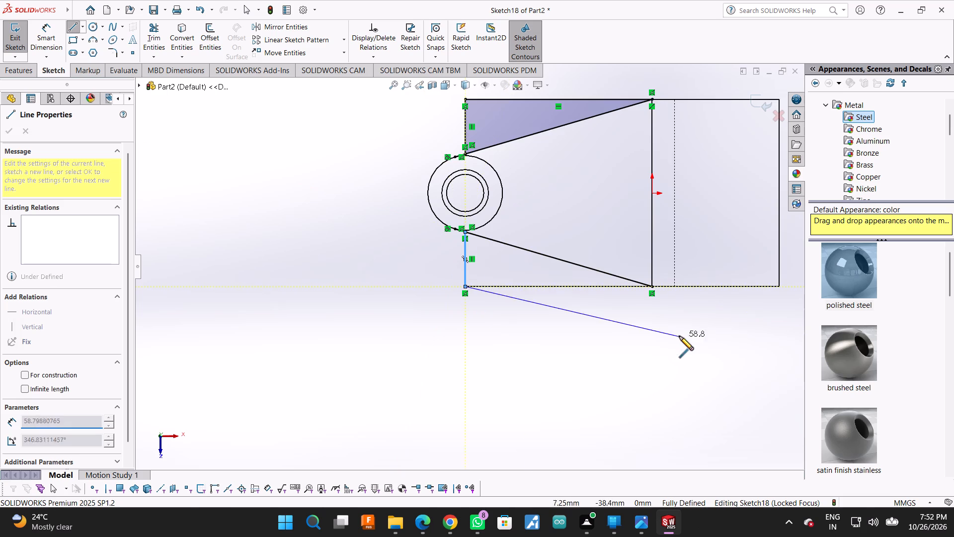
click(651, 289)
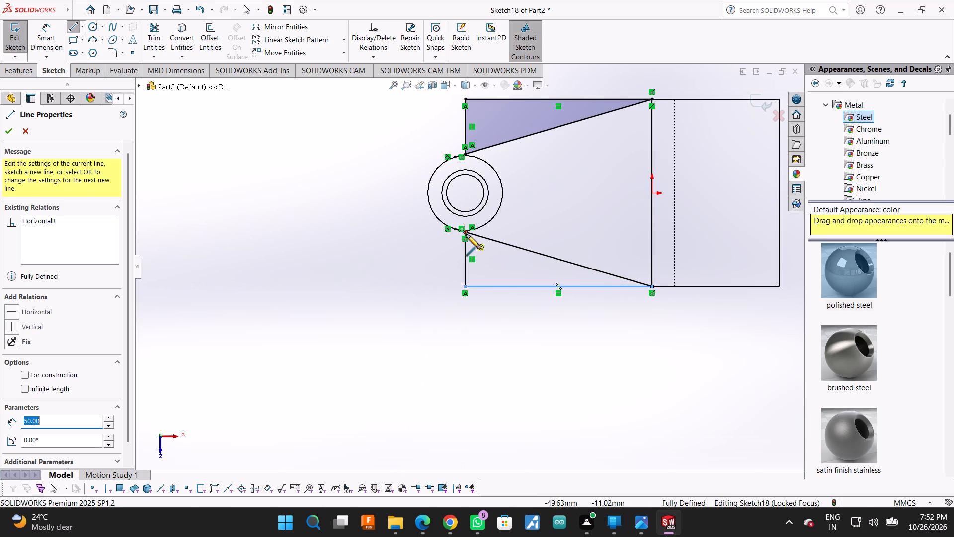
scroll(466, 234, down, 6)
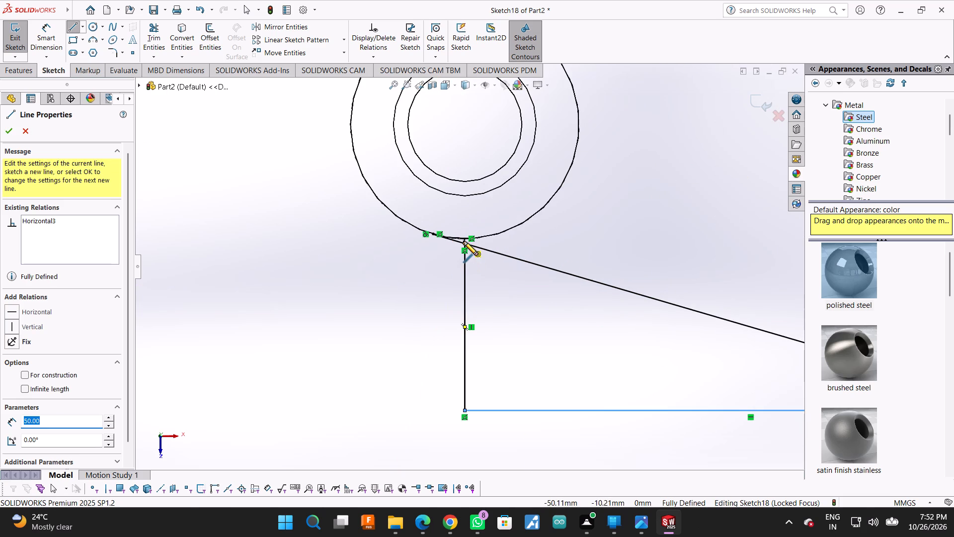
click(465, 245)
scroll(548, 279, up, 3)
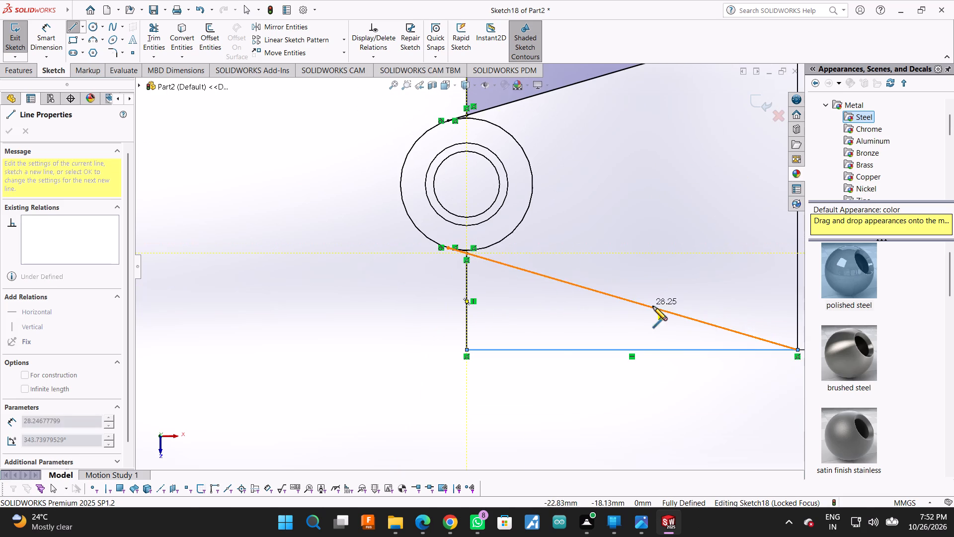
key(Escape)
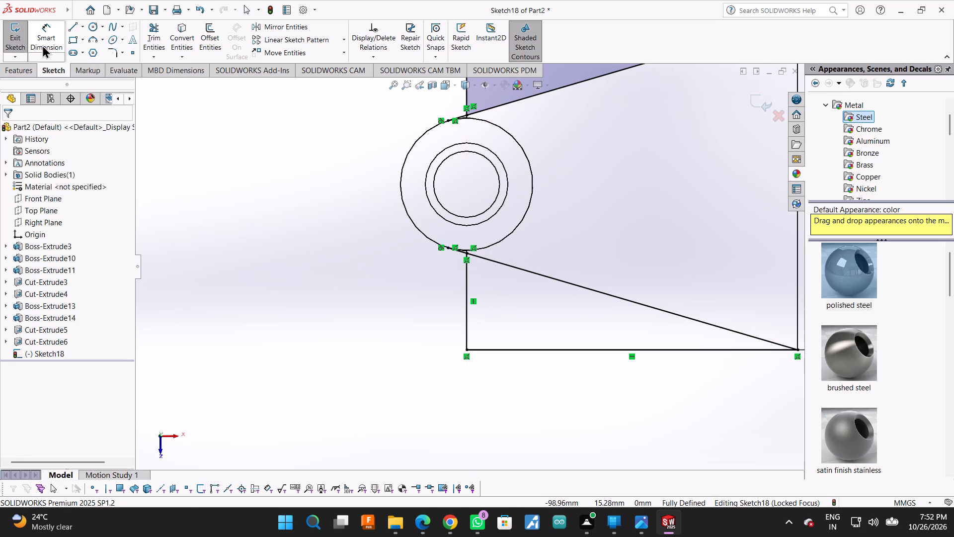
Close the second corner triangle with a line about 52 mm long over the tangent line, from the end edge to the inner corner.
click(71, 25)
scroll(503, 262, down, 4)
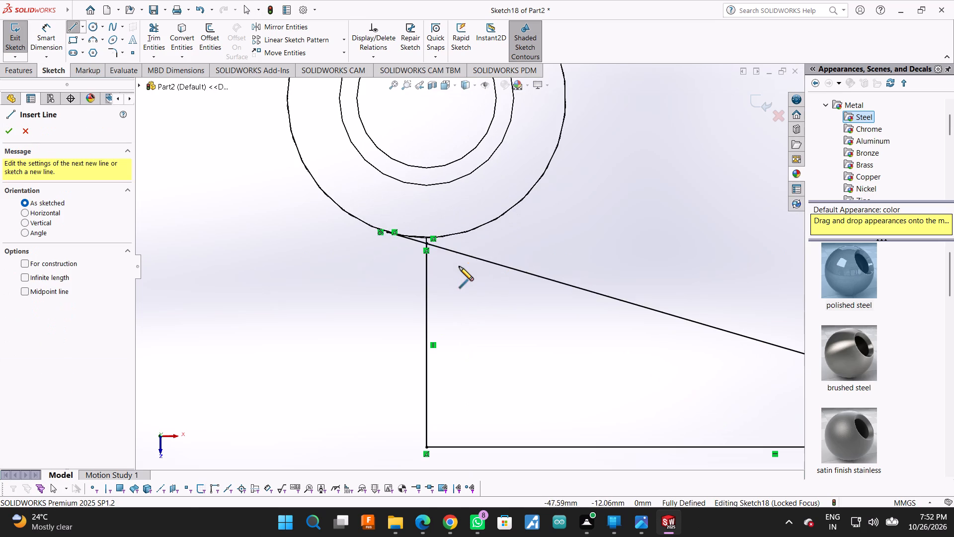
click(428, 243)
scroll(522, 322, up, 3)
scroll(600, 358, up, 2)
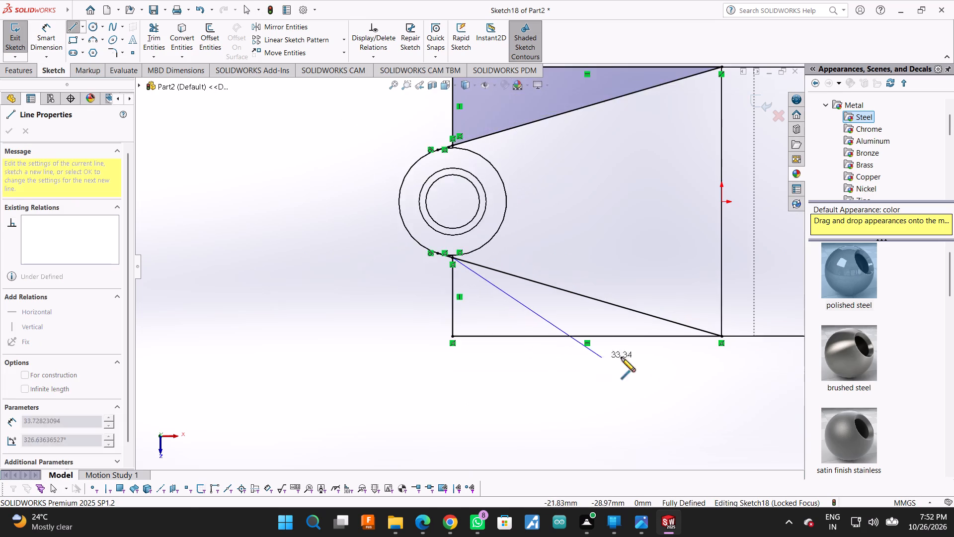
scroll(704, 358, down, 1)
click(711, 328)
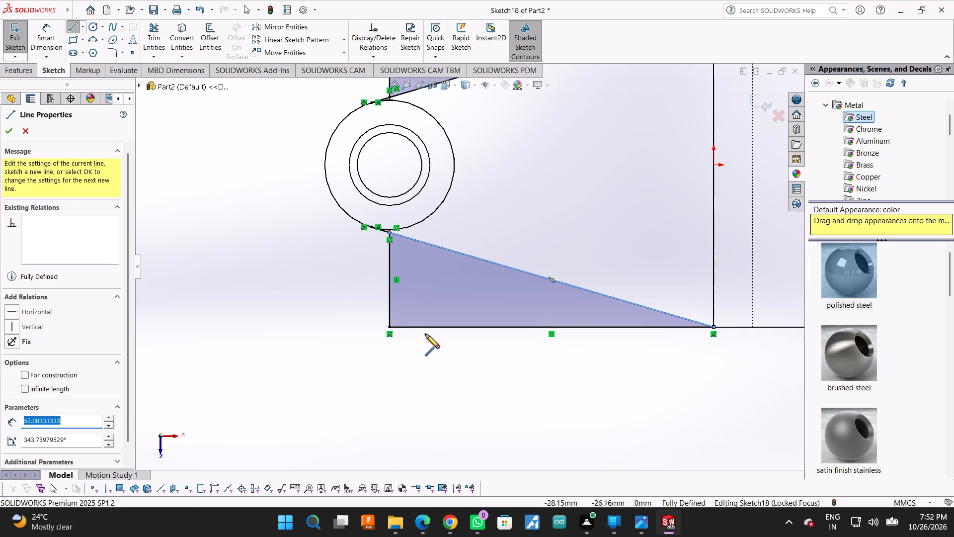
Show the part shaded with edges and finish the Line command for the corner triangles.
scroll(339, 317, up, 2)
click(7, 133)
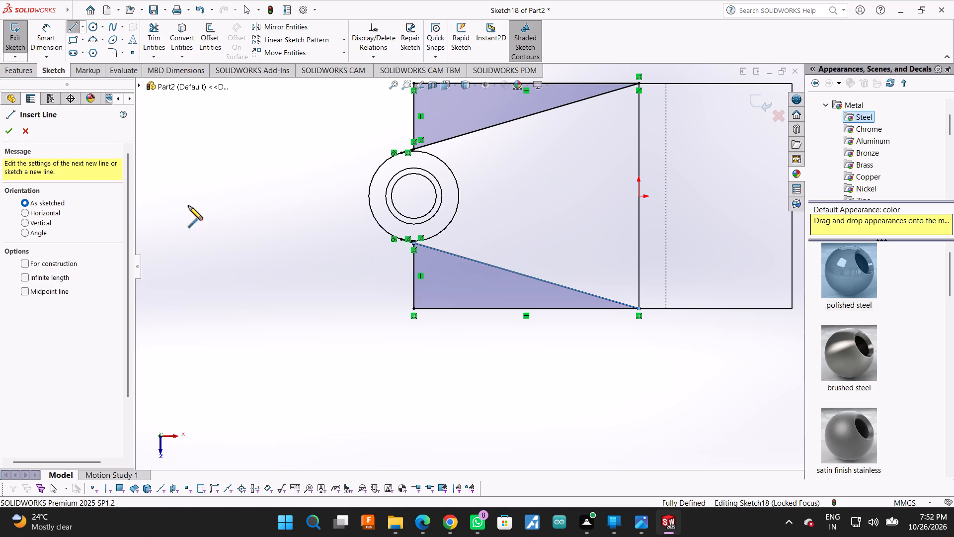
scroll(426, 505, up, 2)
scroll(516, 379, up, 4)
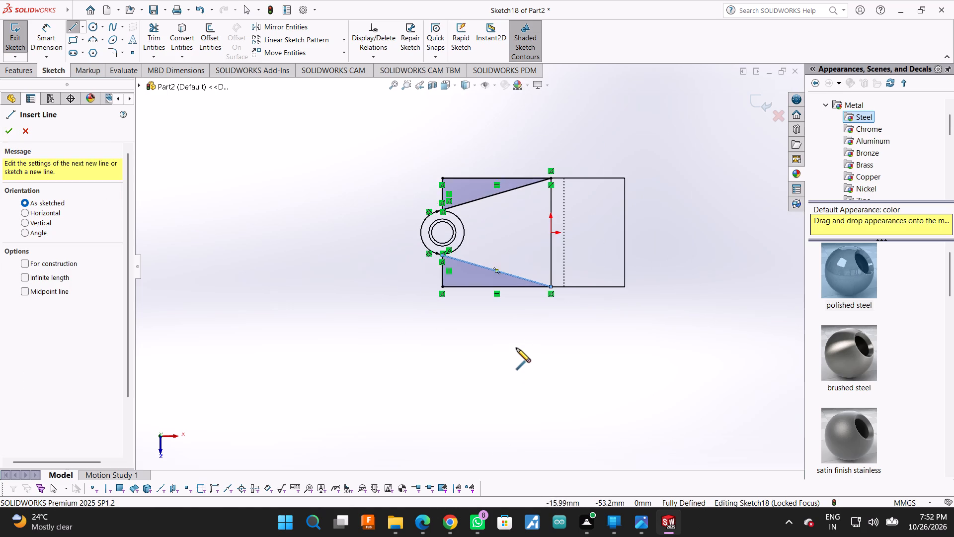
scroll(516, 348, down, 4)
scroll(544, 347, up, 2)
scroll(450, 147, down, 3)
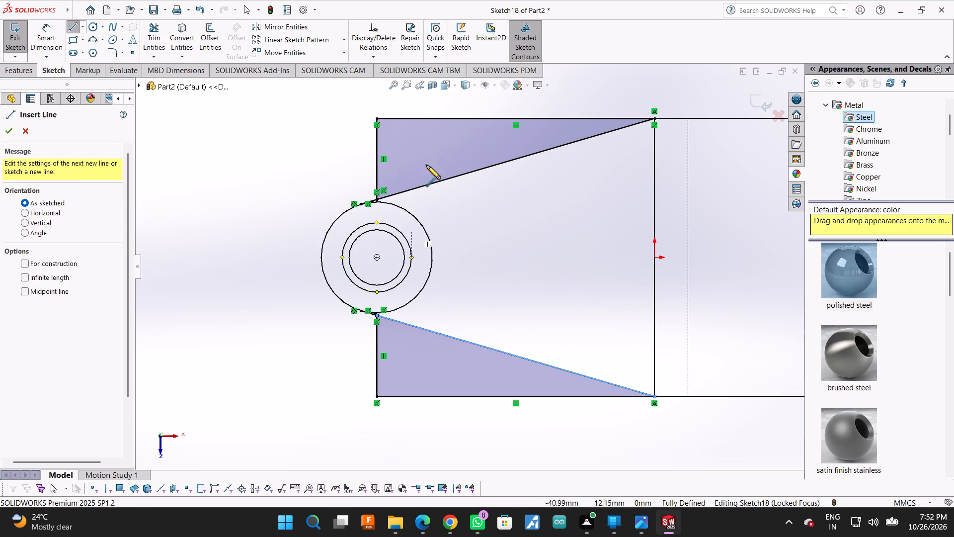
click(472, 87)
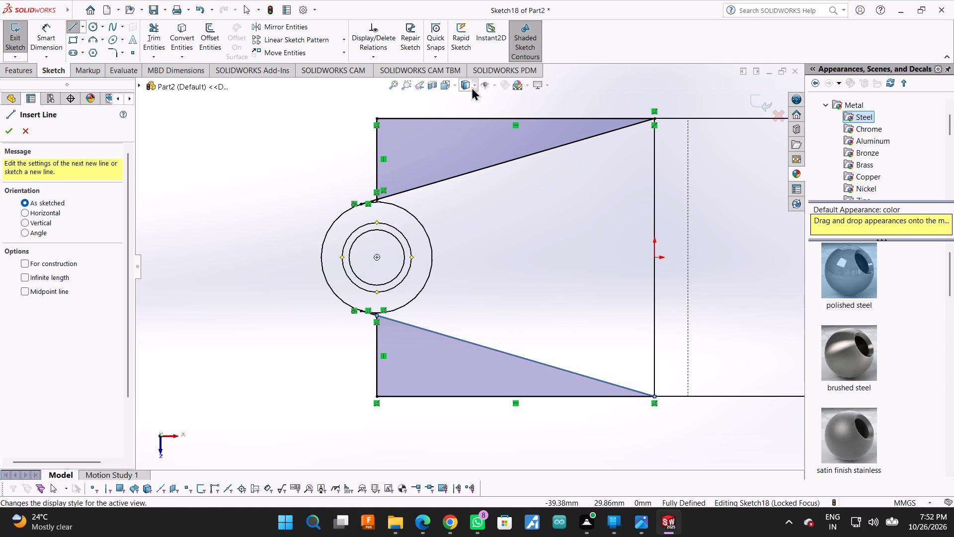
click(468, 97)
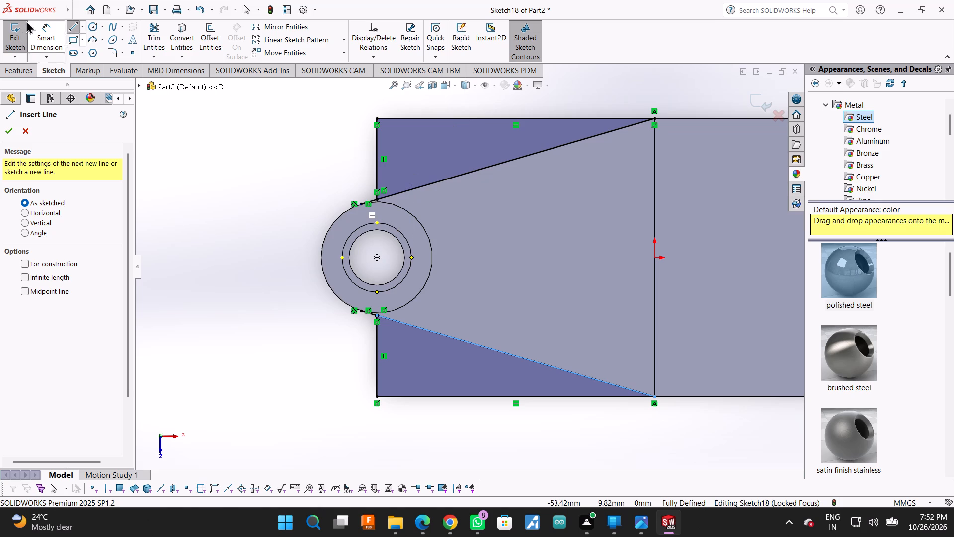
click(11, 128)
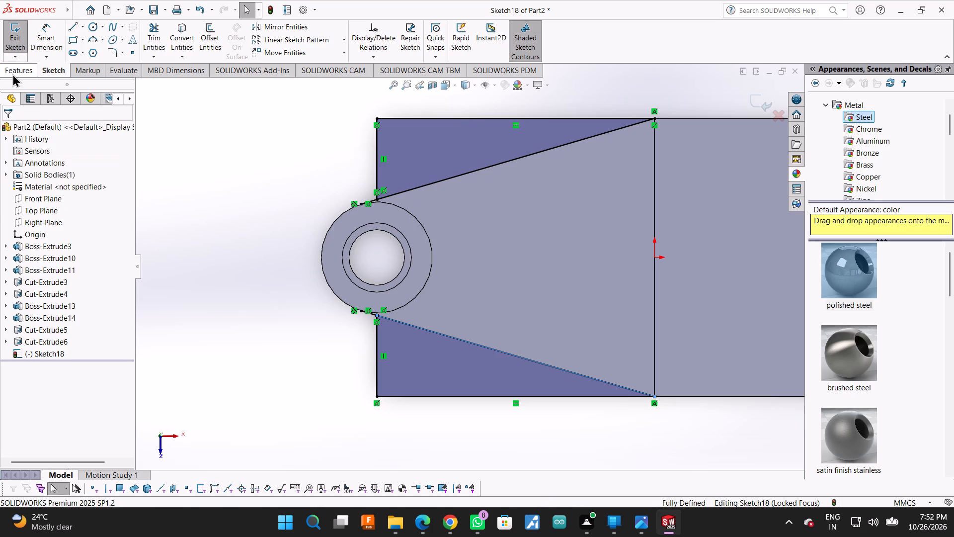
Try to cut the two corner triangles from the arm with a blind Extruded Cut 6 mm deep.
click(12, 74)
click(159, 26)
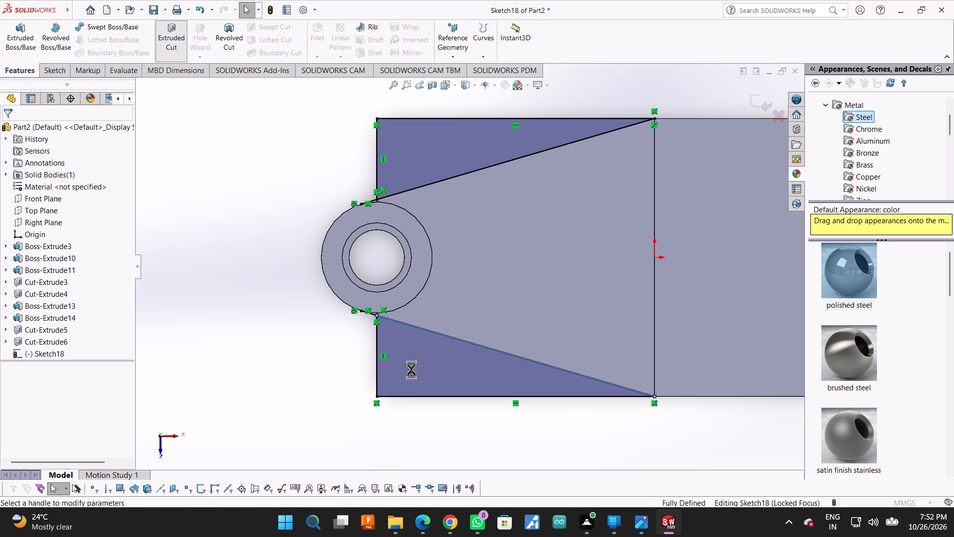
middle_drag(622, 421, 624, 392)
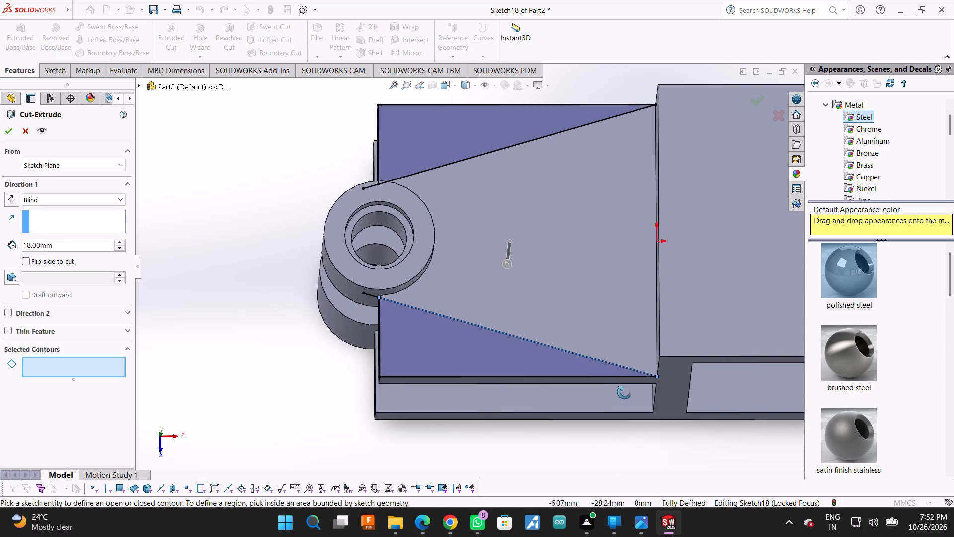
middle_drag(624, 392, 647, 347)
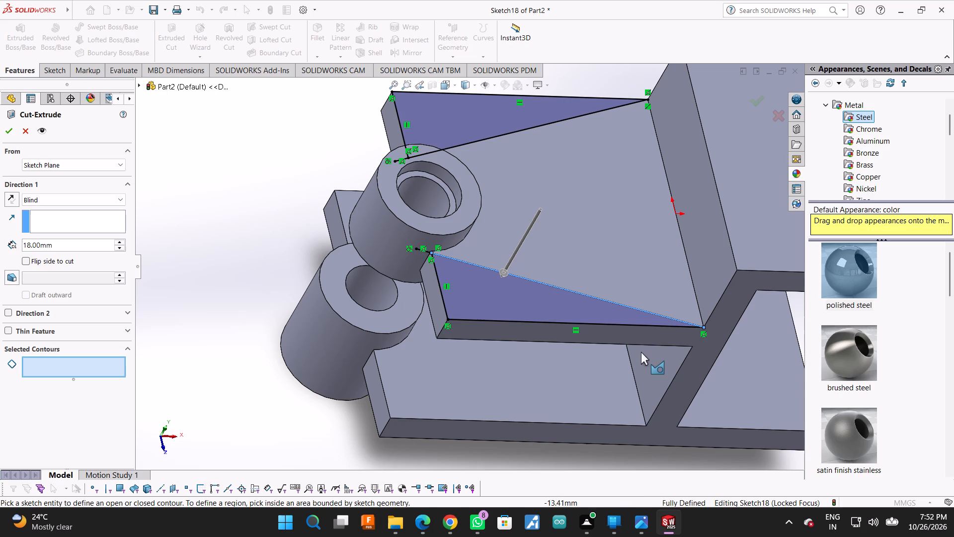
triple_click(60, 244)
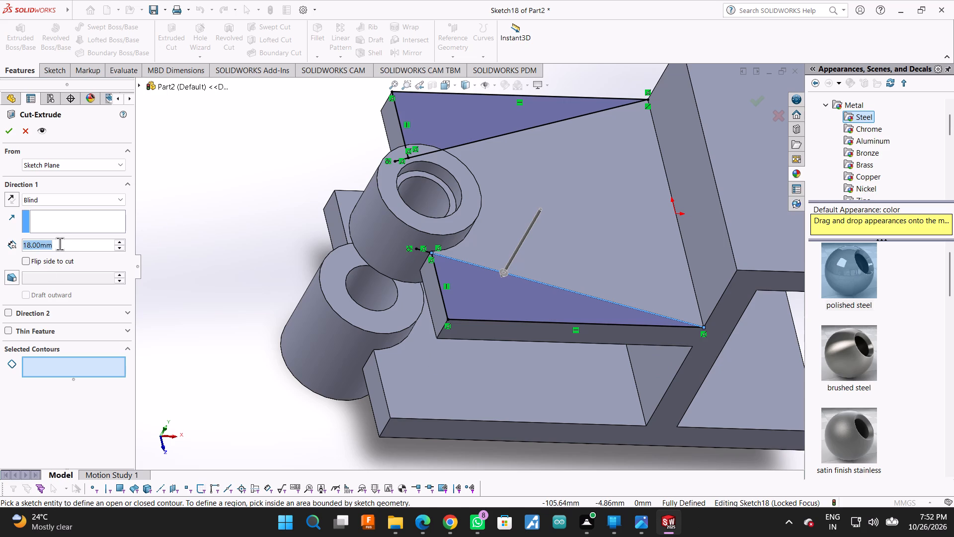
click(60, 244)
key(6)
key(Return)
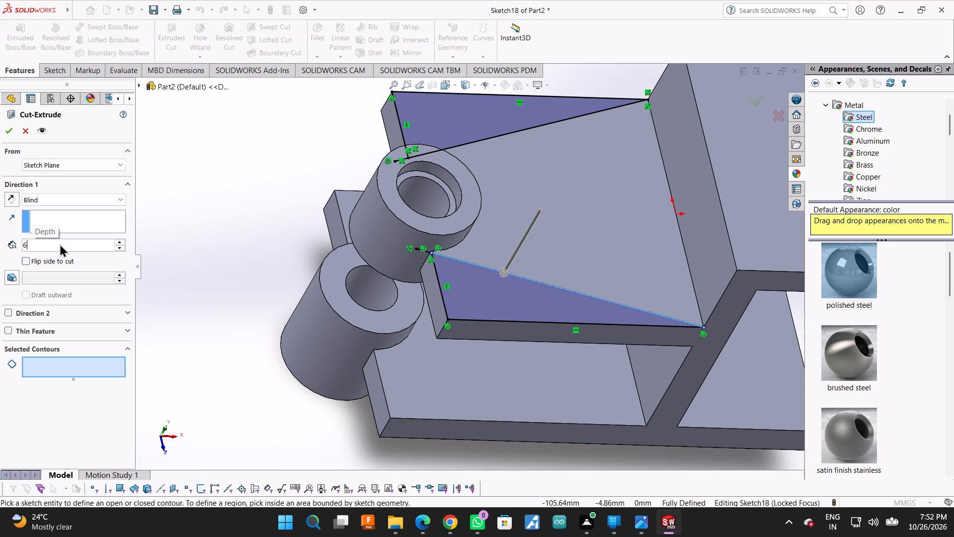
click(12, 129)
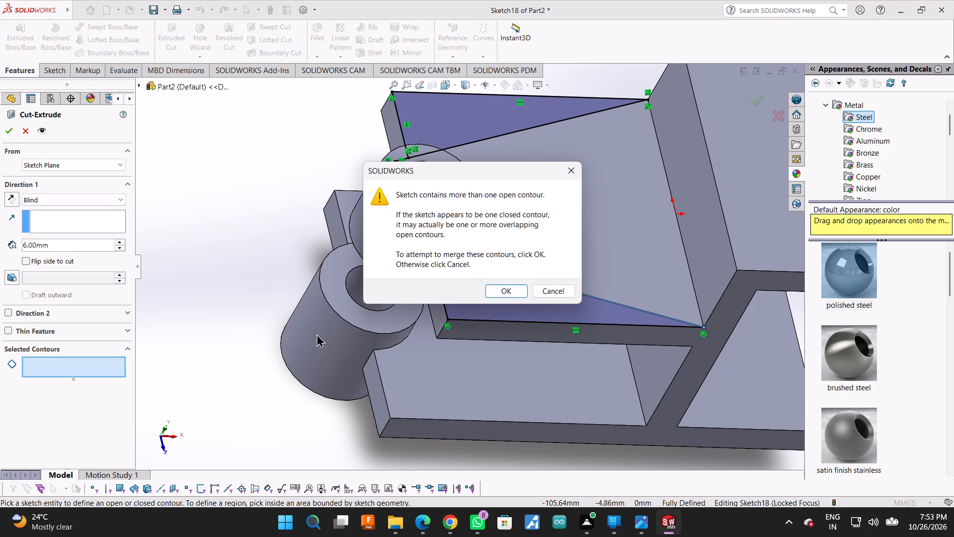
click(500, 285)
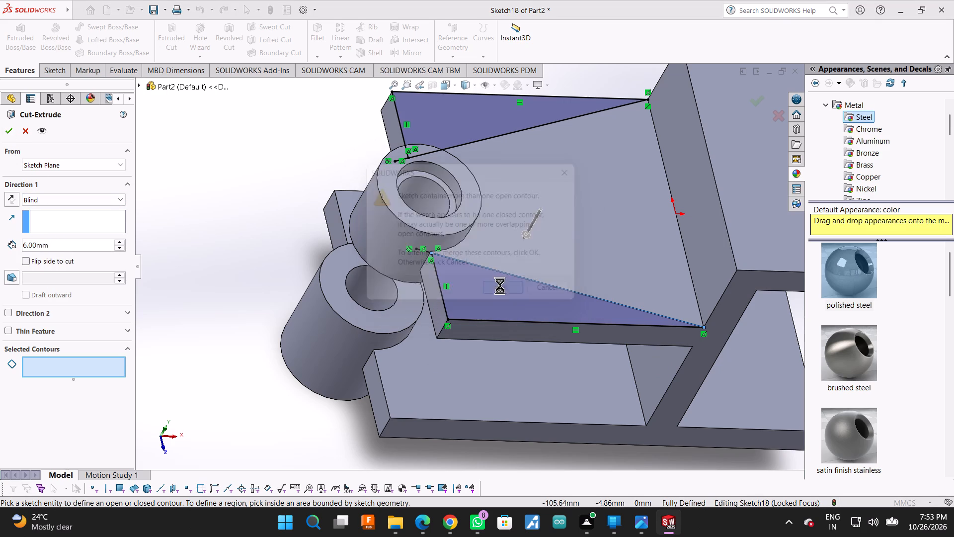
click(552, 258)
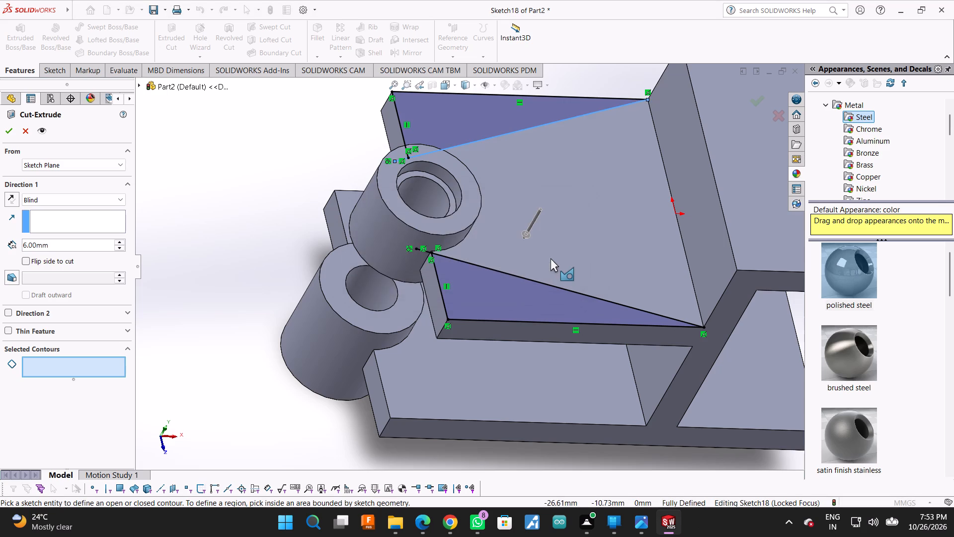
Examine how the tangent line, the end edge and the boss outline meet at the corner triangle.
scroll(525, 244, down, 4)
scroll(235, 356, up, 2)
scroll(274, 276, up, 1)
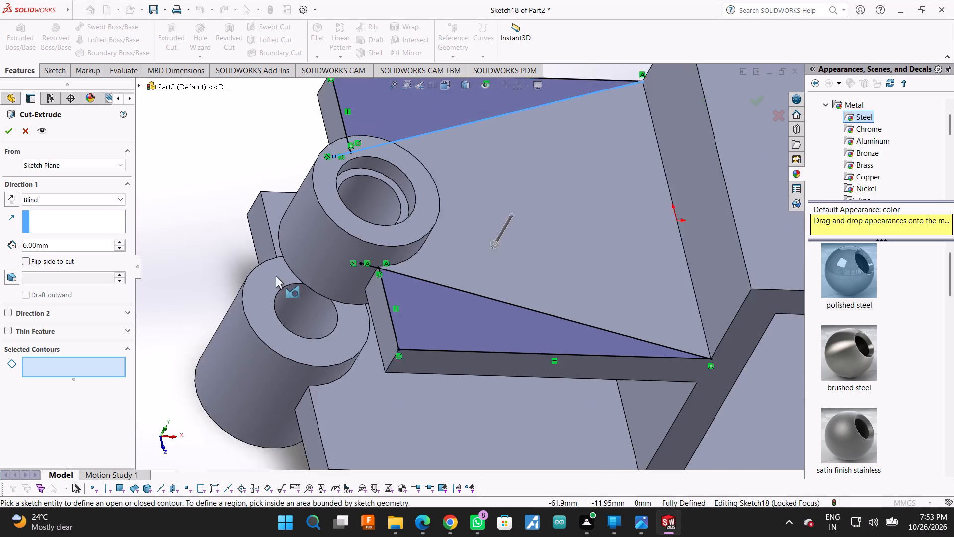
scroll(276, 275, up, 2)
scroll(588, 91, up, 2)
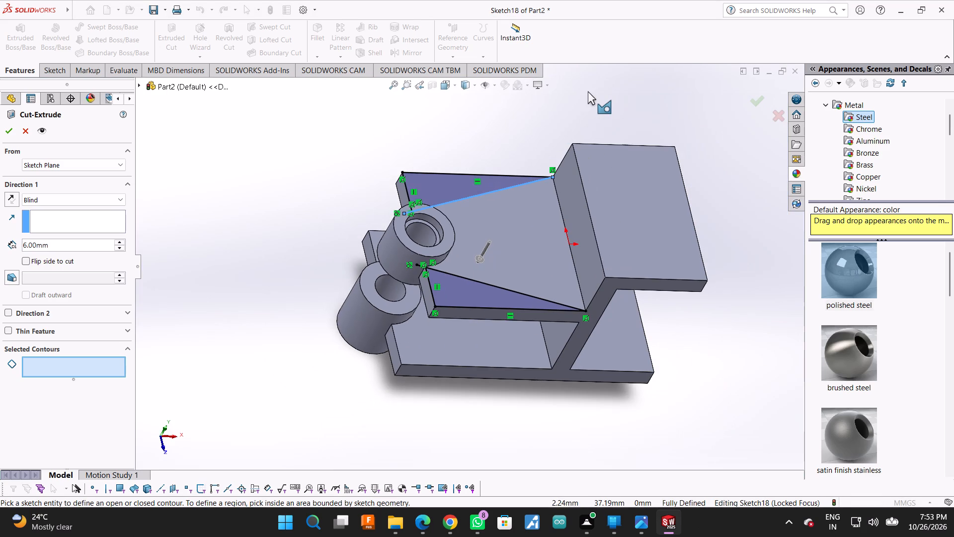
middle_drag(588, 91, 563, 156)
scroll(416, 194, down, 4)
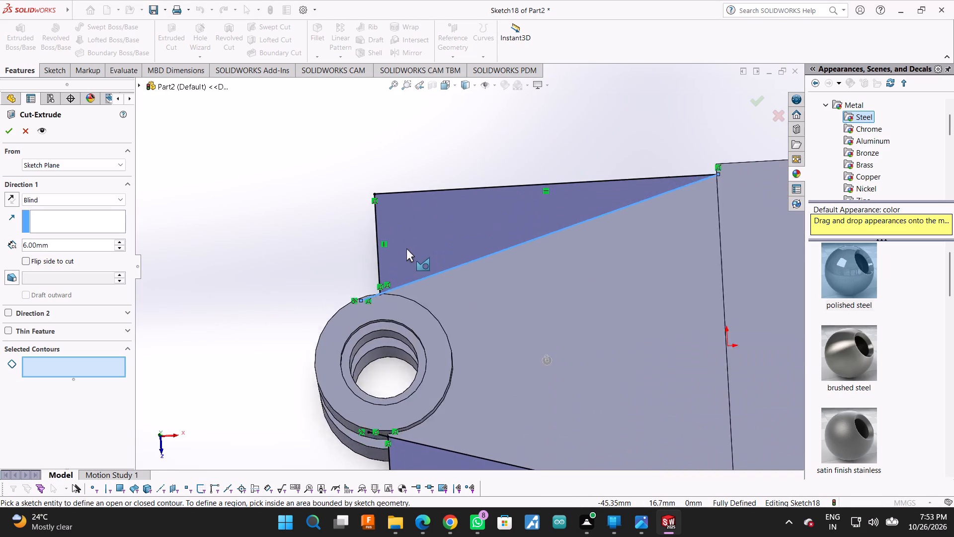
scroll(406, 248, down, 4)
scroll(398, 310, down, 2)
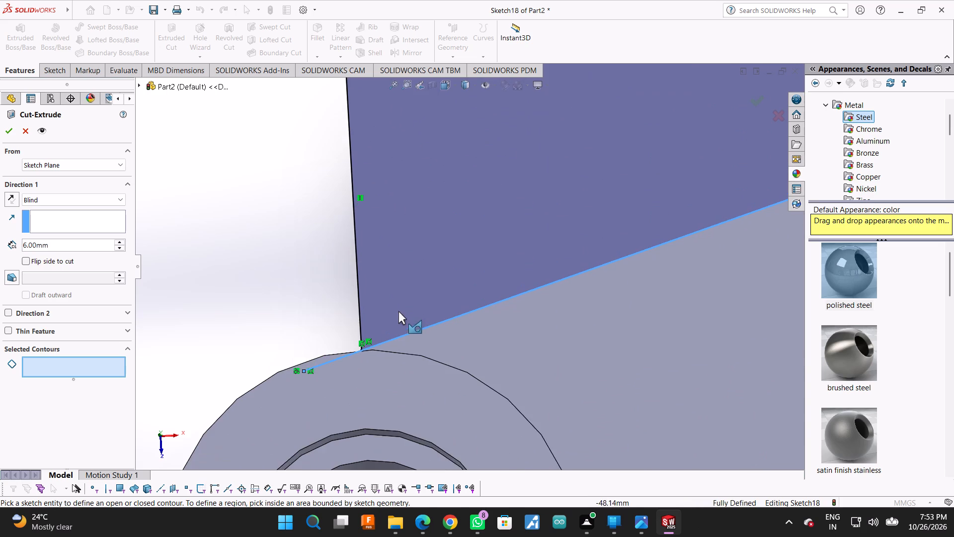
scroll(398, 311, down, 2)
scroll(356, 359, down, 4)
scroll(354, 364, up, 2)
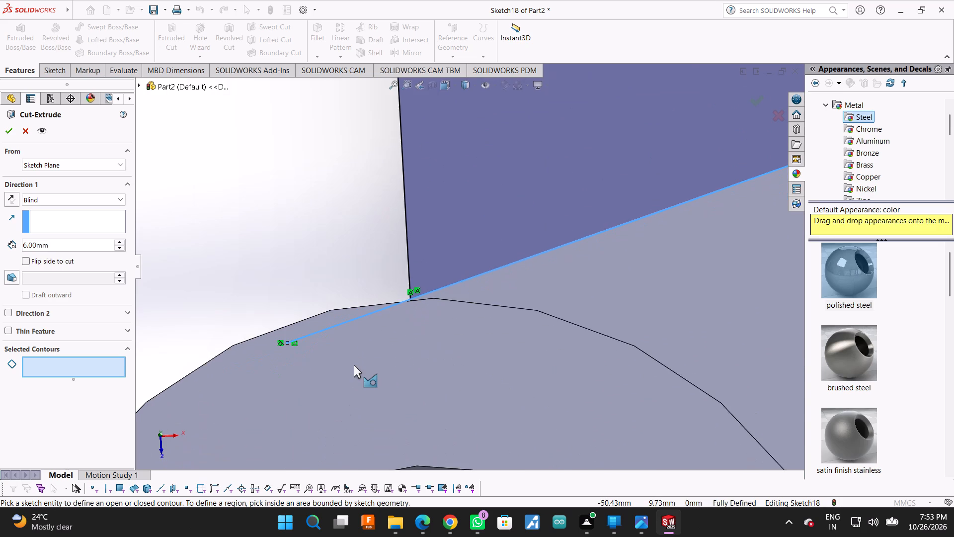
scroll(354, 364, up, 2)
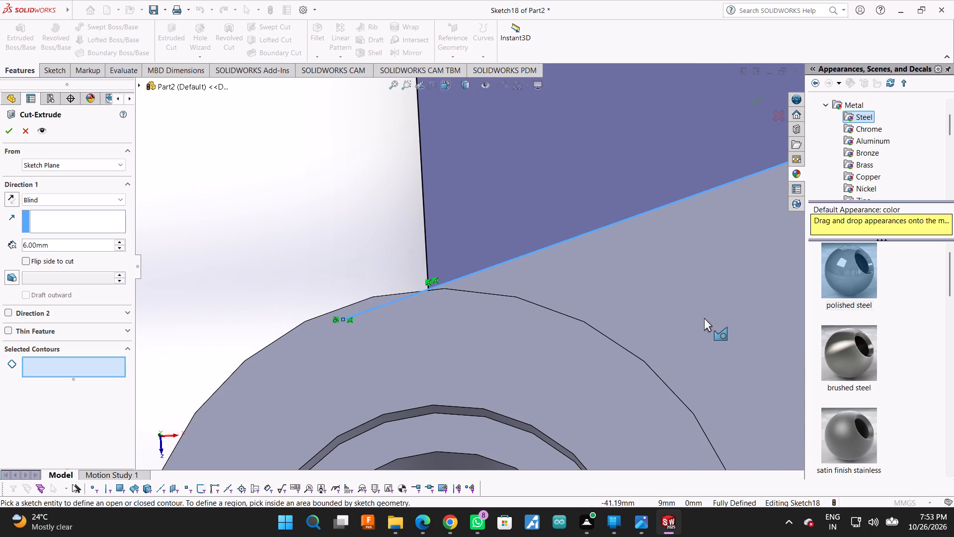
Cancel the cut and undo the second corner triangle's lines and the first triangle's closing line along the tangent line.
key(ctrl+z)
key(ctrl+z)
click(22, 133)
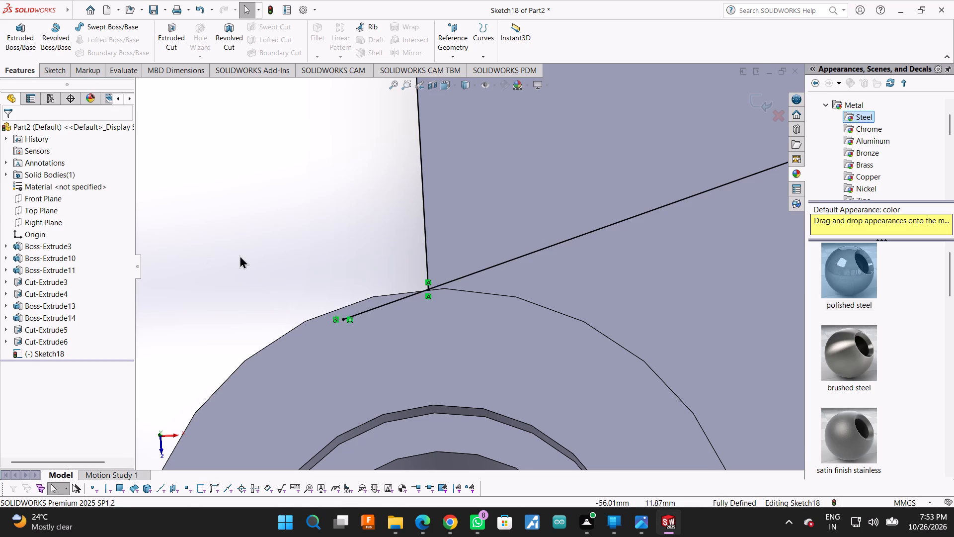
key(ctrl+z)
key(ctrl+z)
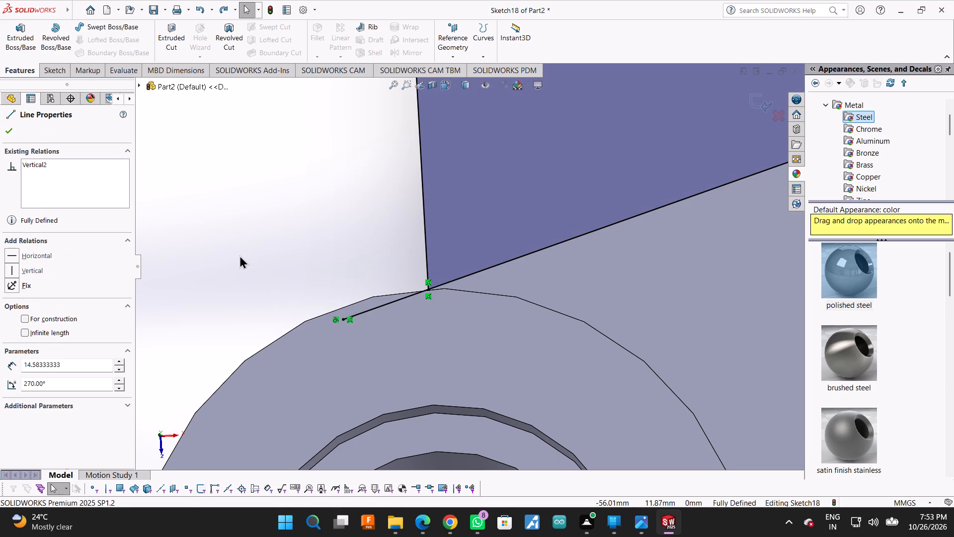
key(ctrl+z)
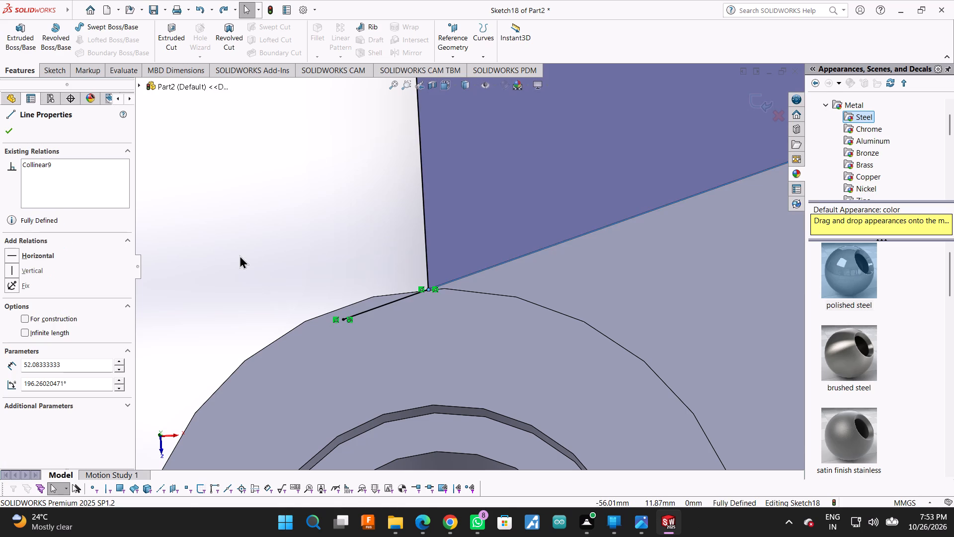
key(ctrl+z)
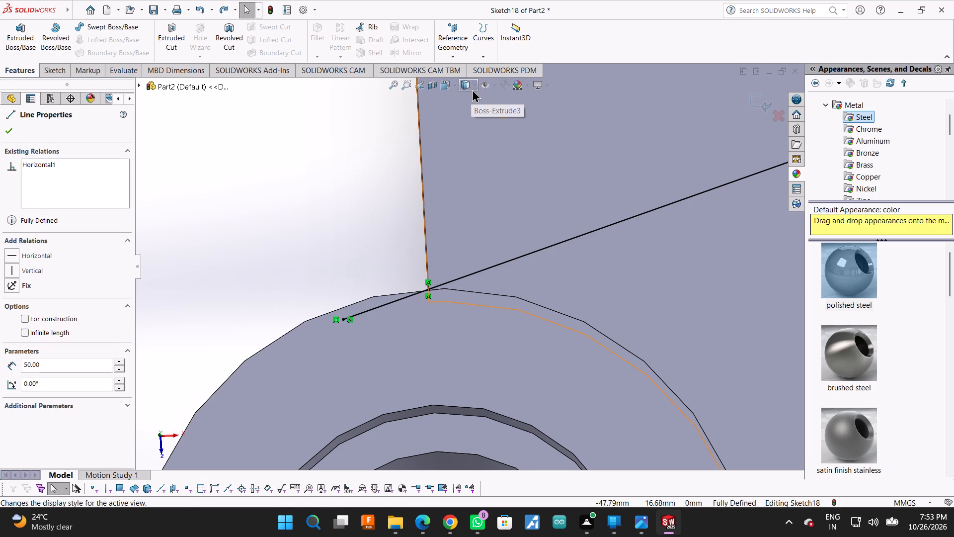
Show hidden lines, and undo the first triangle's side-edge and end-edge lines and the last relation on the second tangent line.
click(477, 88)
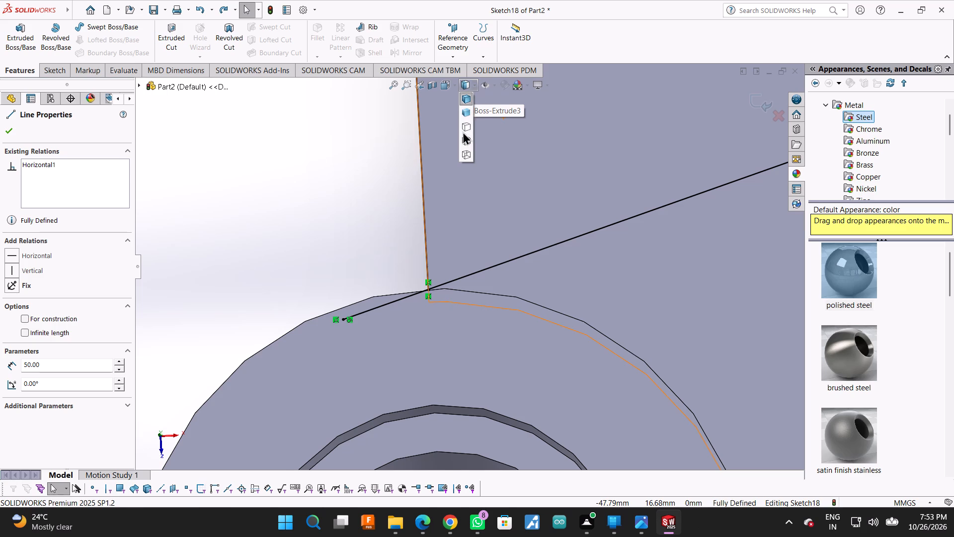
click(463, 136)
scroll(462, 175, up, 4)
scroll(507, 271, up, 5)
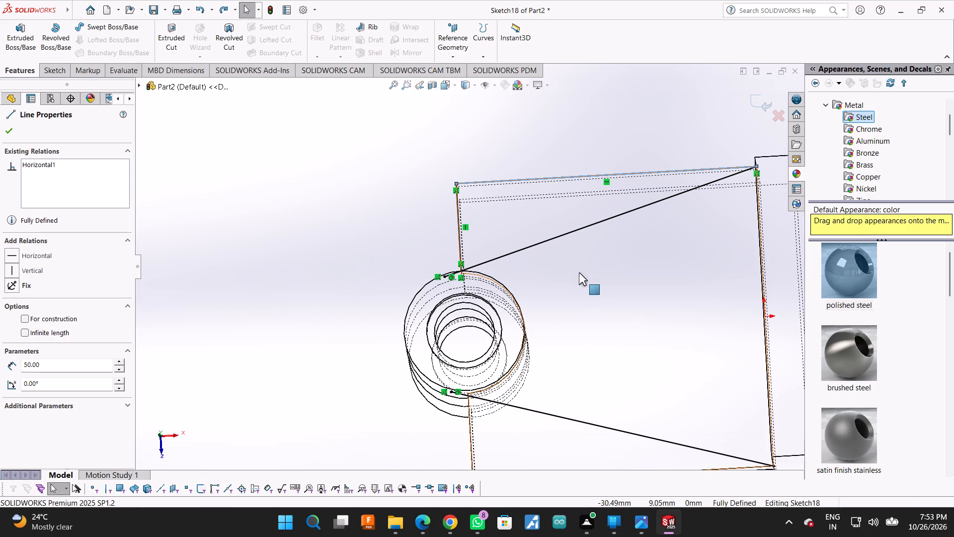
key(ctrl+z)
key(ctrl+z)
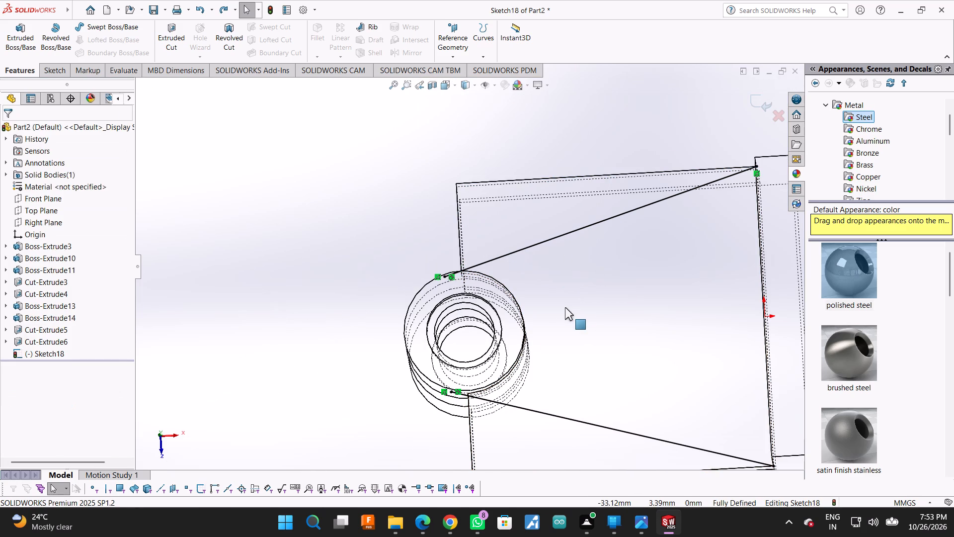
key(ctrl+z)
Clear the face selection and return the part's display to shaded with edges.
right_click(588, 289)
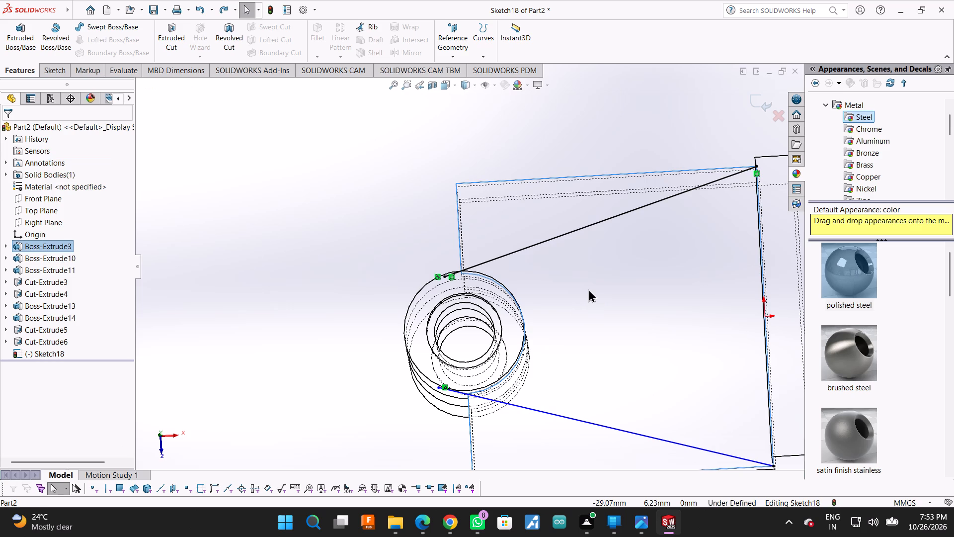
key(Escape)
key(Escape)
click(588, 289)
scroll(588, 289, up, 2)
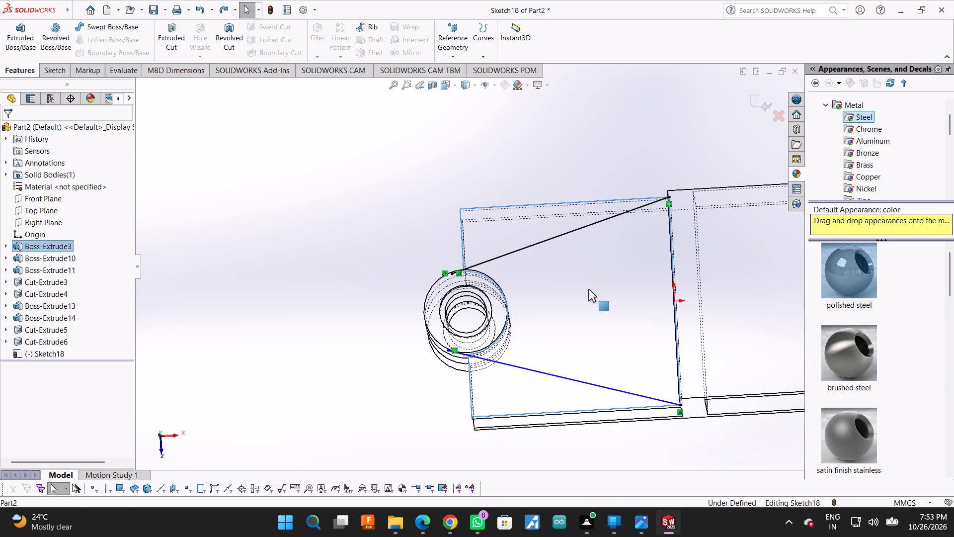
key(Escape)
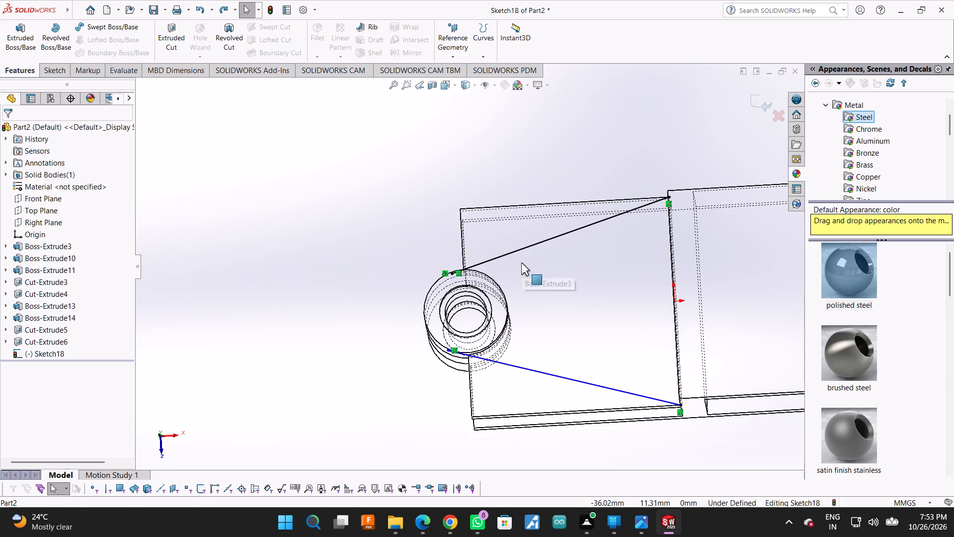
scroll(461, 193, up, 2)
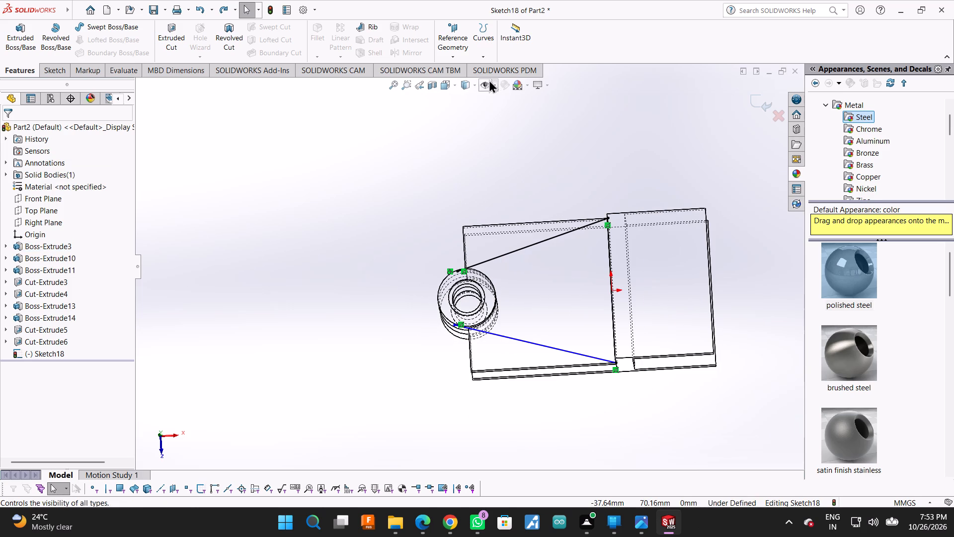
click(472, 89)
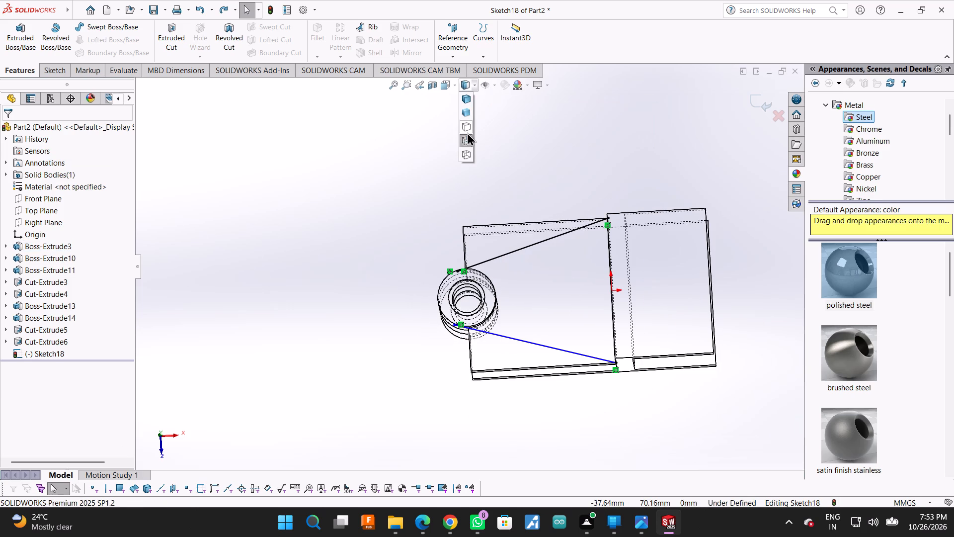
click(465, 98)
Orient the view normal to the main profile extrusion.
double_click(518, 277)
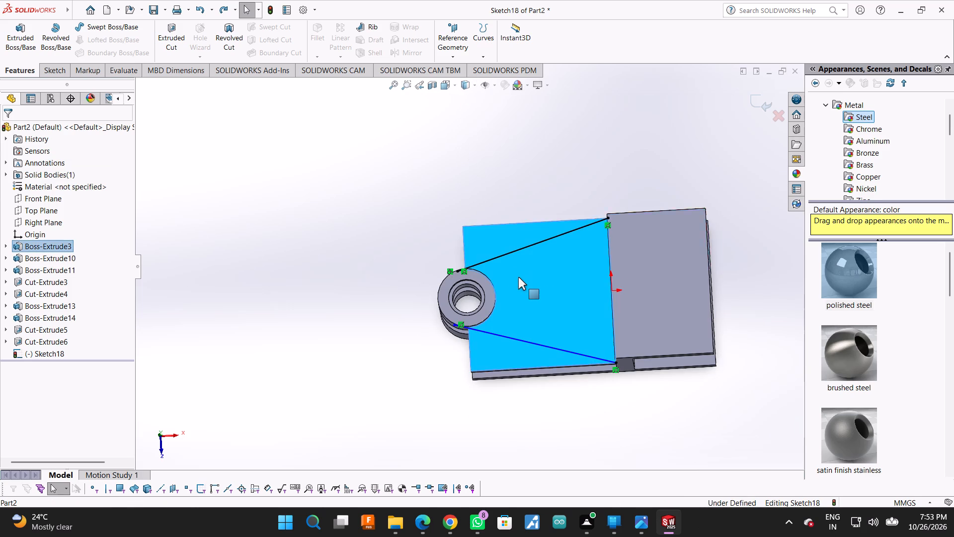
right_click(518, 277)
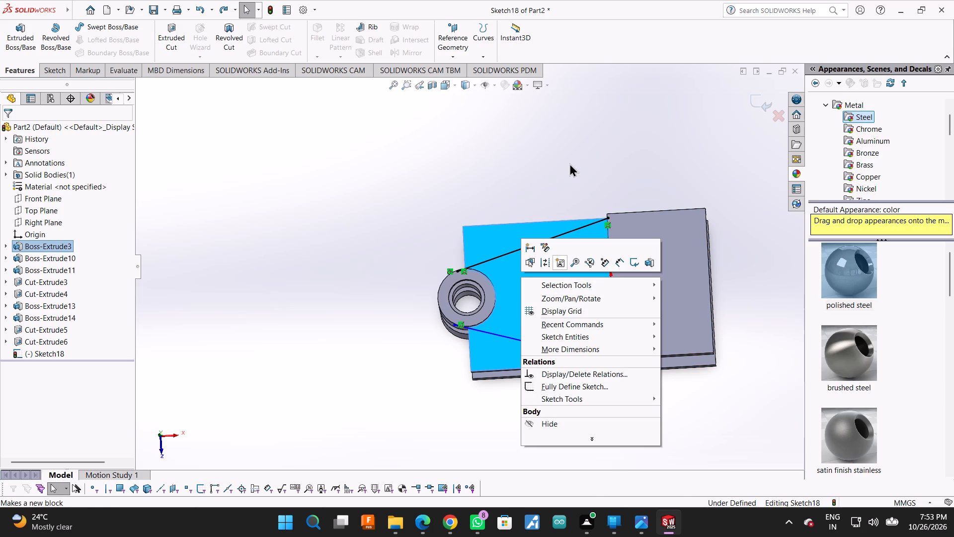
click(569, 163)
click(543, 266)
click(49, 244)
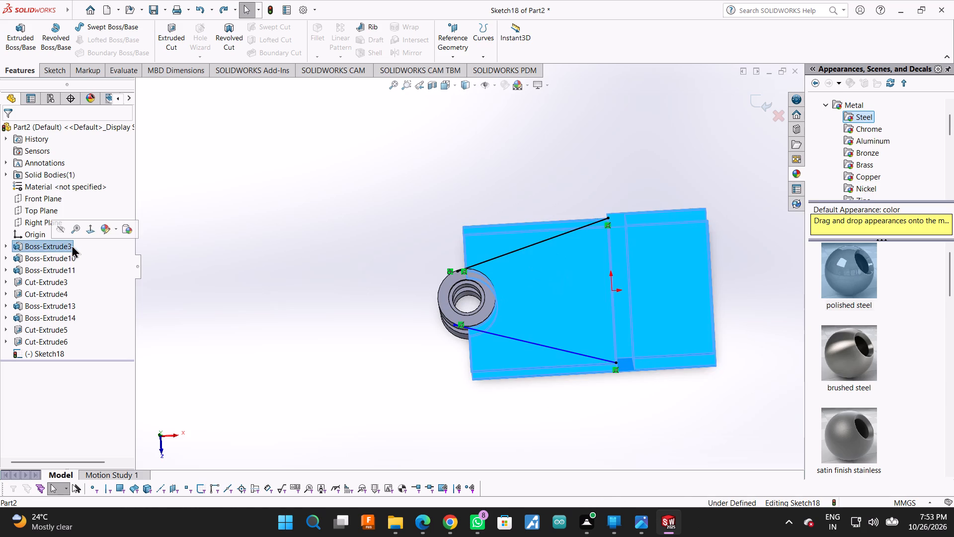
click(86, 232)
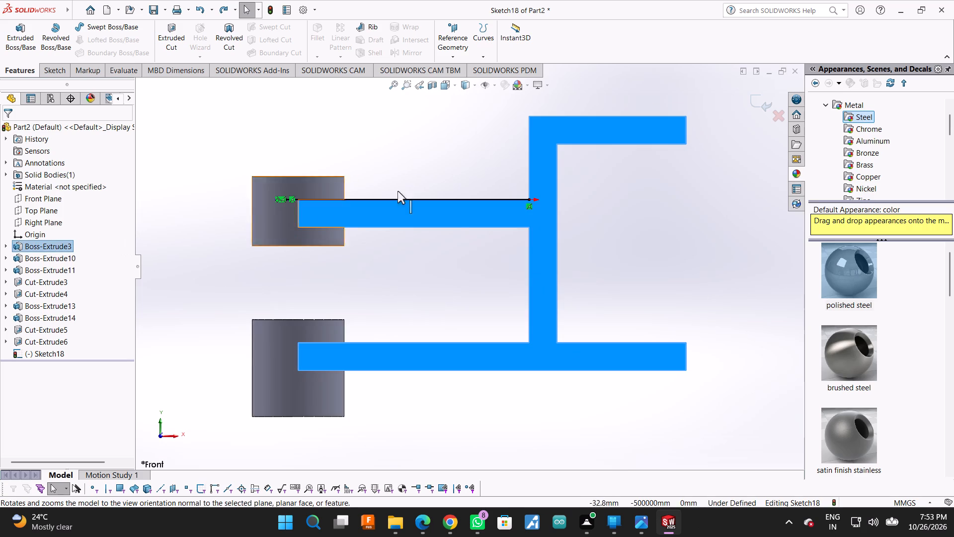
click(408, 163)
Examine the arm's top face and the two tangent lines against the bosses and main extrusion from several angles.
middle_drag(437, 151, 427, 277)
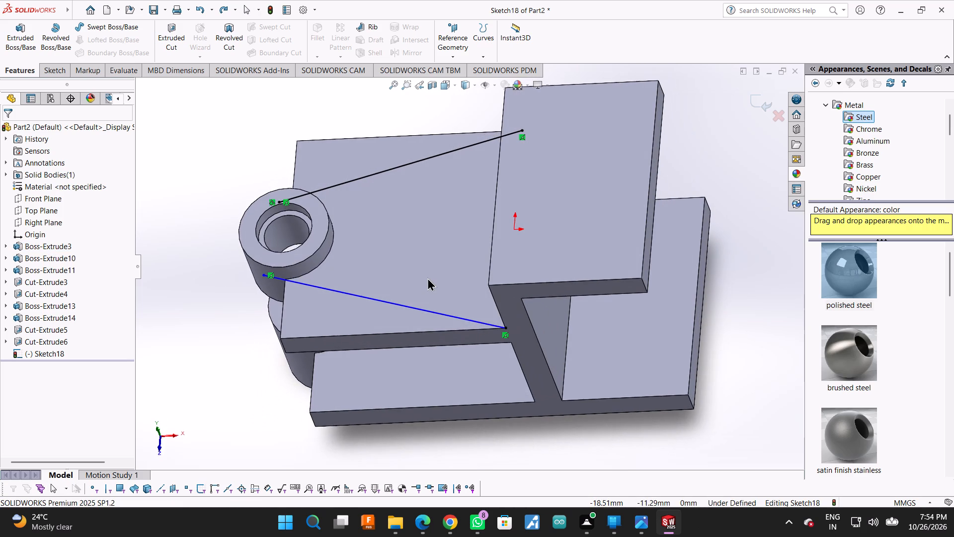
click(427, 277)
right_click(427, 277)
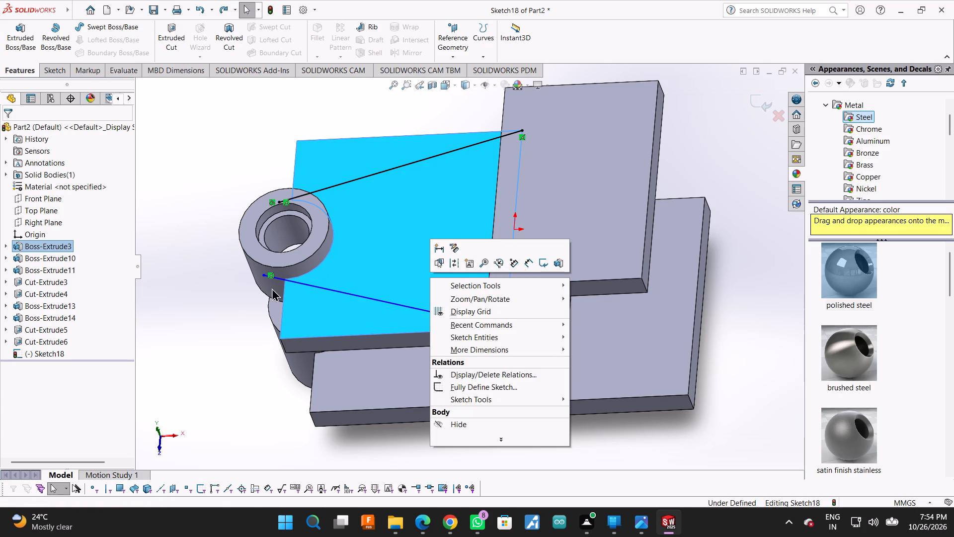
middle_drag(462, 106, 504, 129)
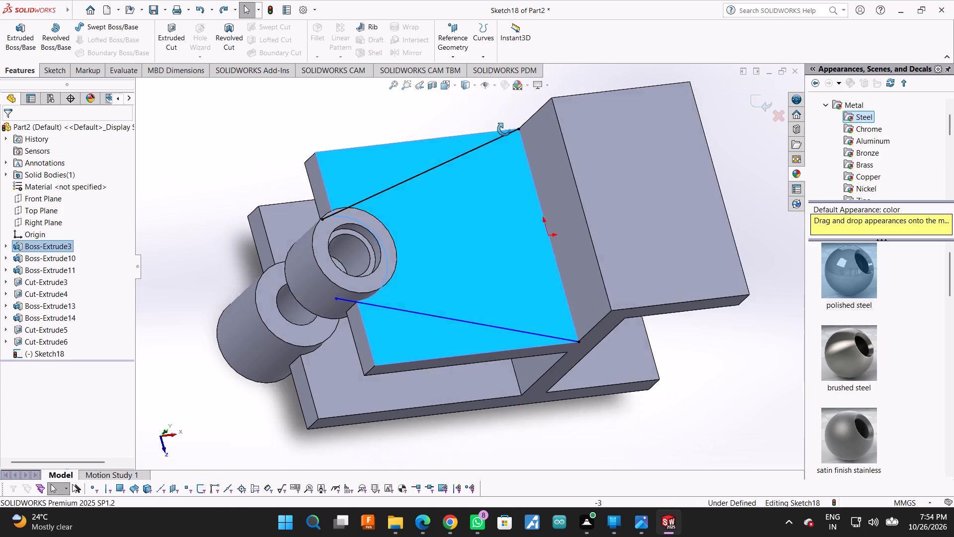
middle_drag(504, 129, 498, 145)
click(192, 184)
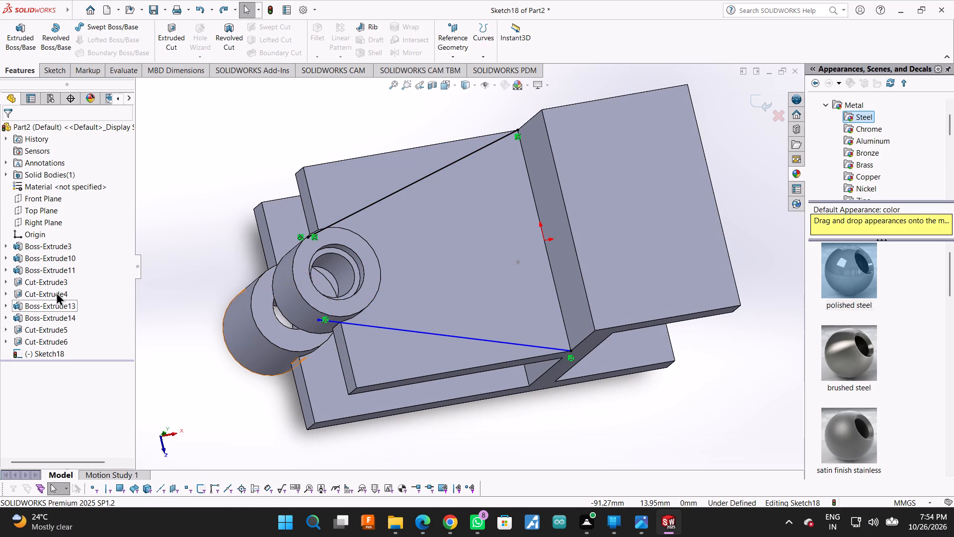
click(58, 272)
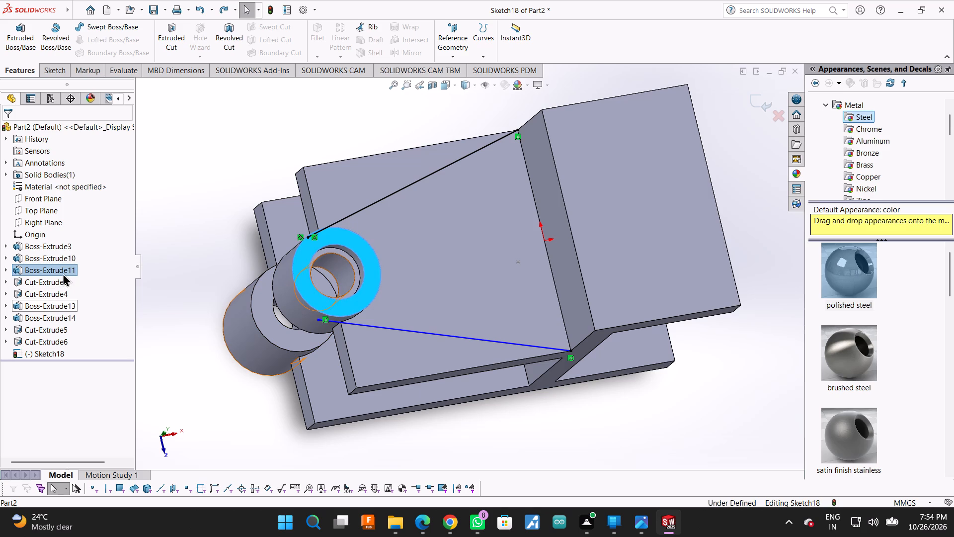
click(63, 262)
click(64, 241)
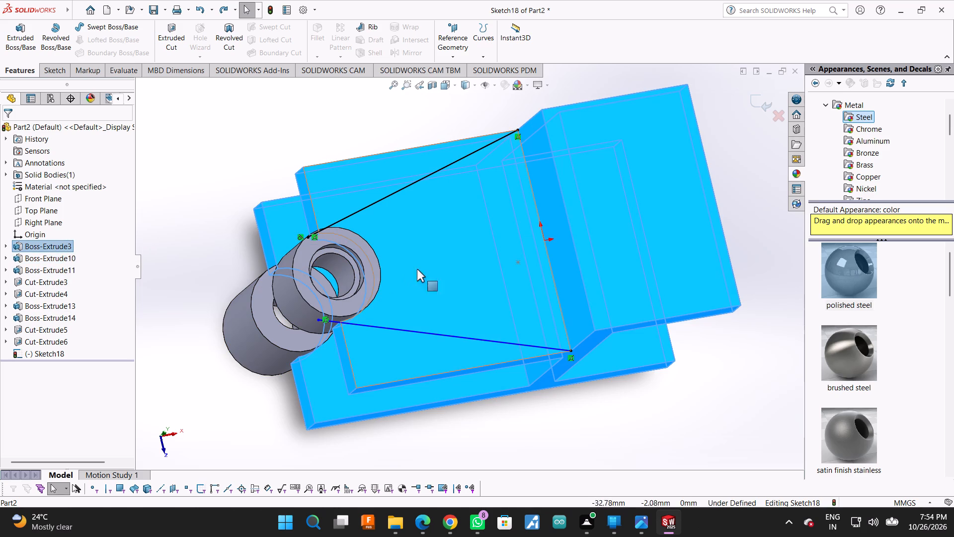
middle_drag(446, 259, 421, 329)
middle_drag(426, 331, 525, 337)
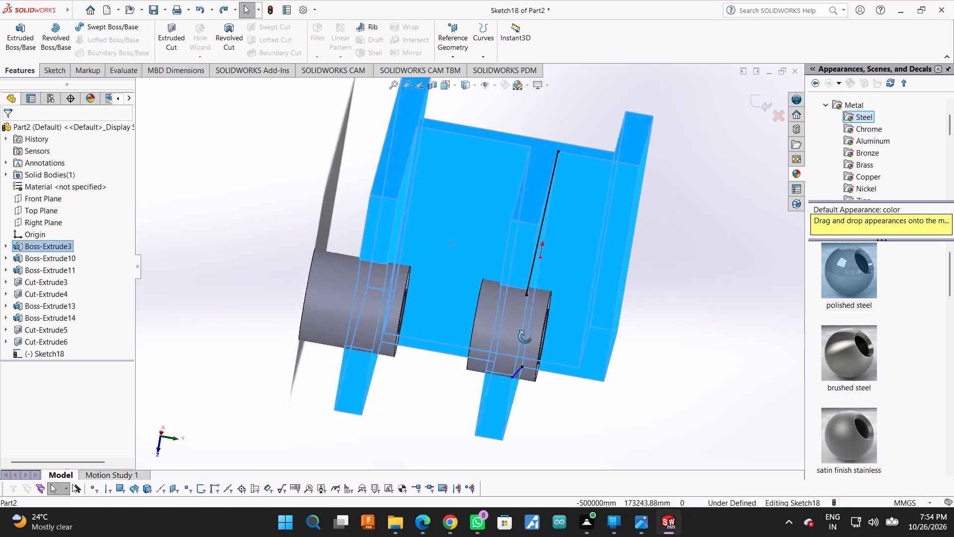
middle_drag(525, 337, 433, 267)
middle_drag(400, 293, 422, 297)
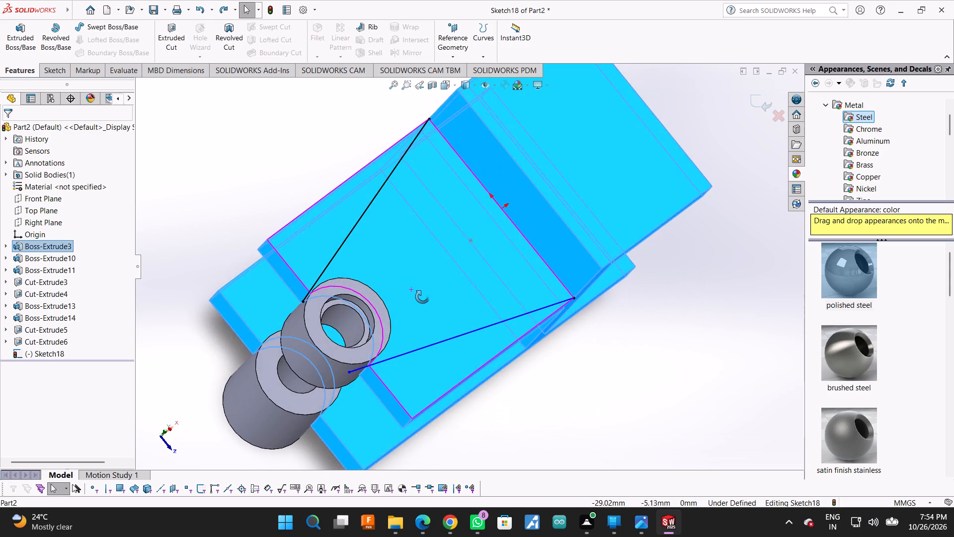
middle_drag(422, 297, 392, 290)
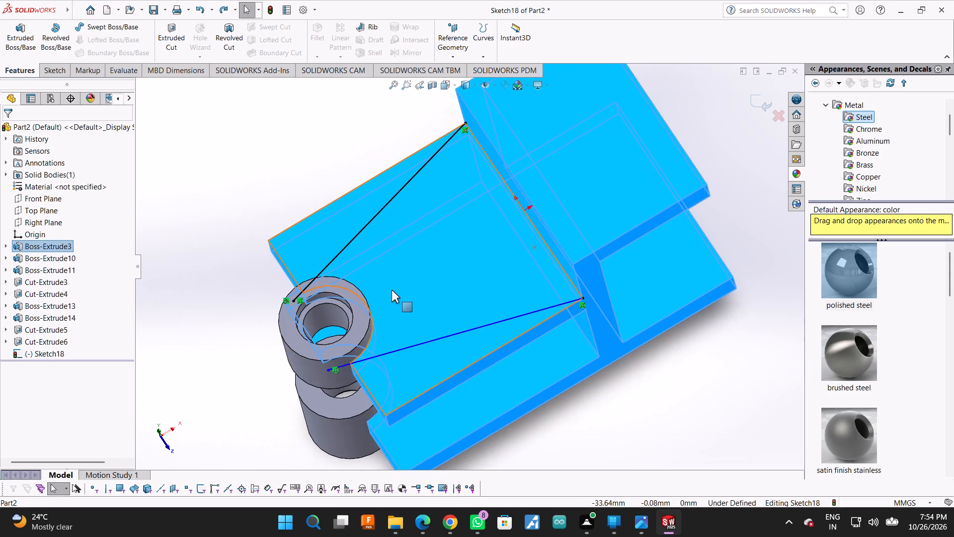
scroll(403, 292, down, 1)
click(360, 109)
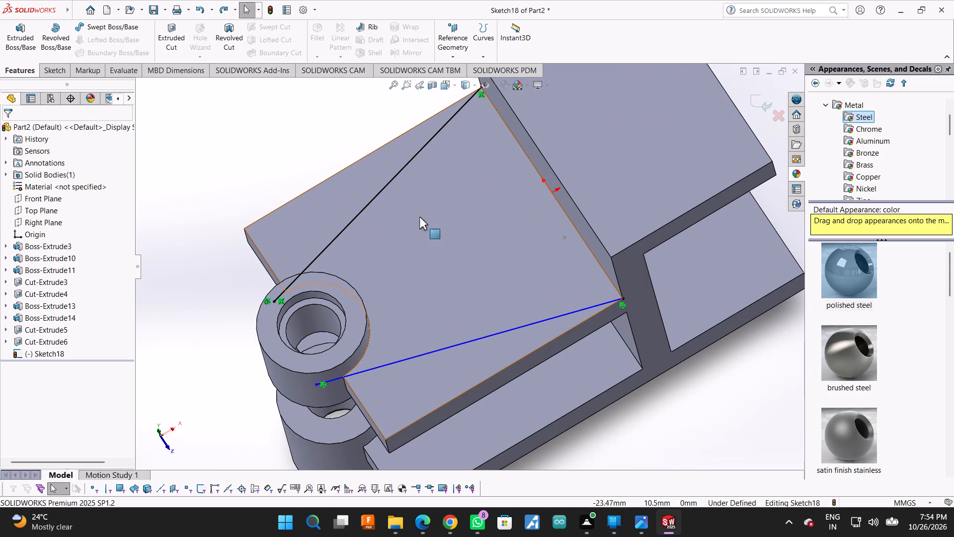
middle_drag(430, 220, 473, 246)
scroll(449, 220, down, 2)
scroll(334, 229, up, 2)
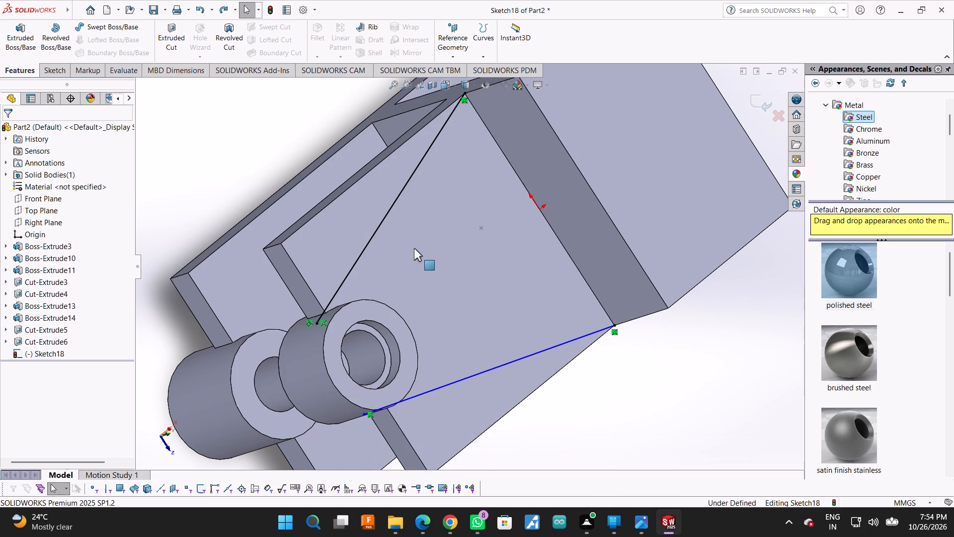
click(414, 248)
click(621, 403)
Undo both tangent lines in the sketch on the arm's top face.
key(ctrl+z)
key(ctrl+z)
key(ctrl+z)
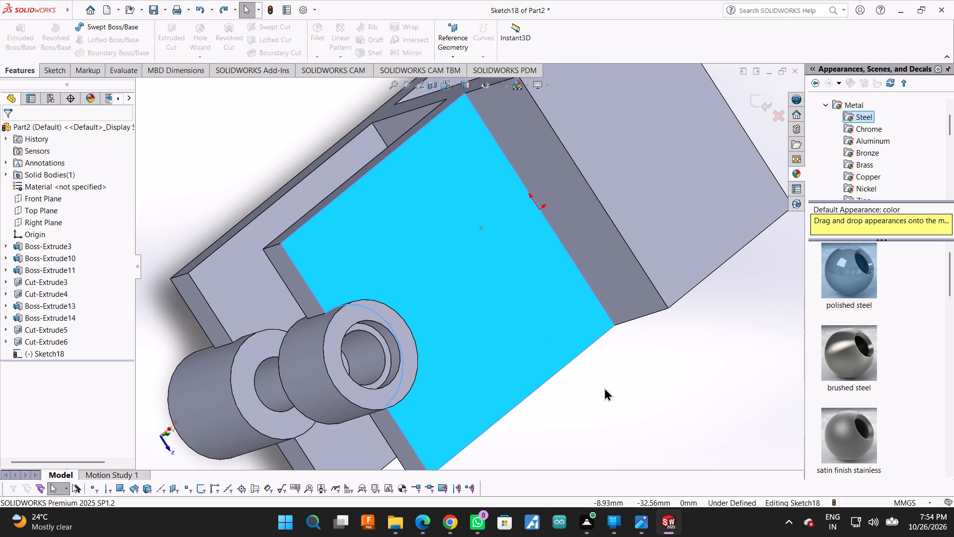
Examine the arm's empty sketch face, its side edges and the bosses from several angles.
click(533, 298)
right_click(533, 298)
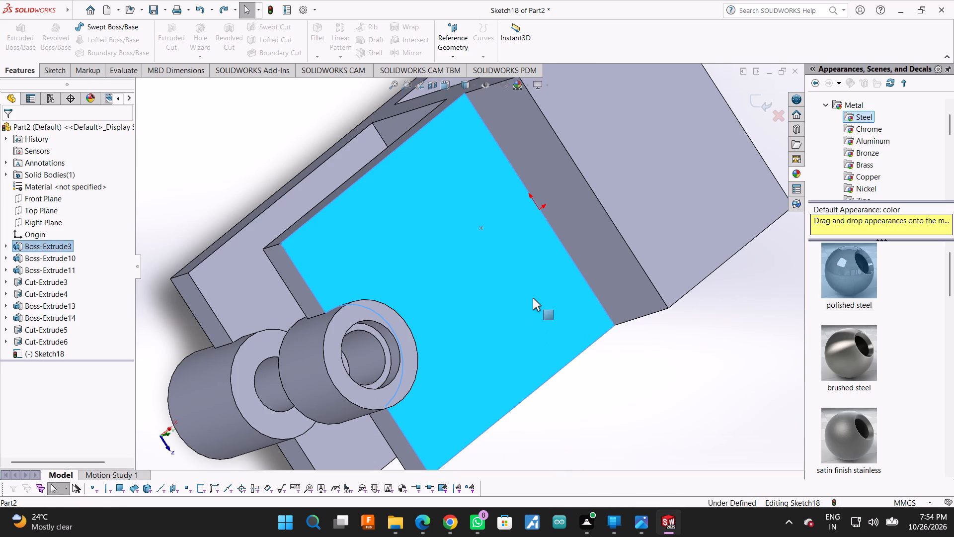
key(Escape)
key(Escape)
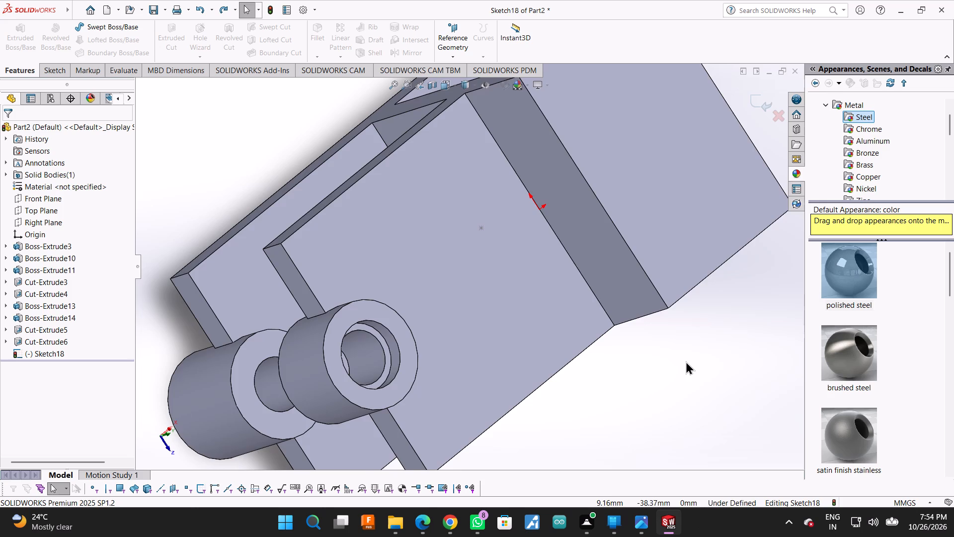
middle_drag(685, 361, 635, 485)
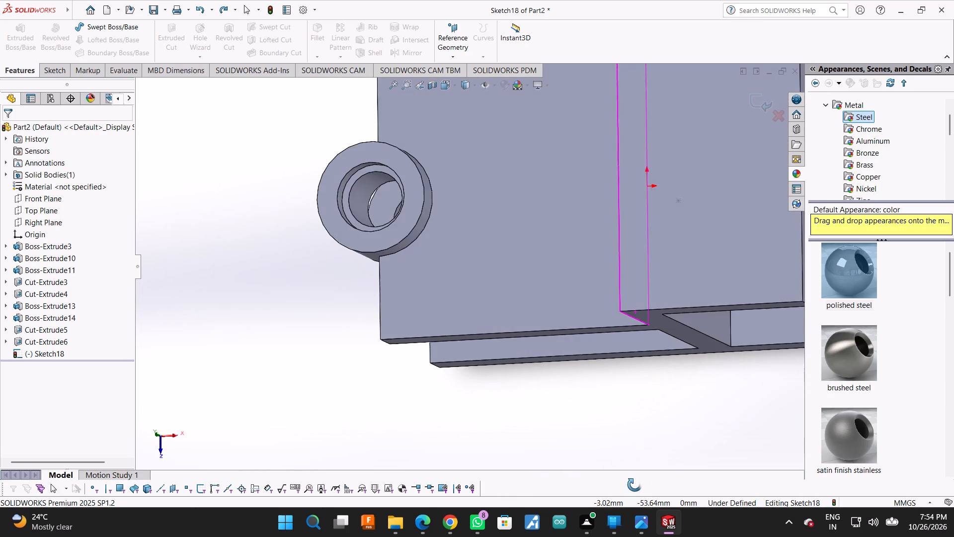
middle_drag(635, 485, 649, 500)
click(570, 251)
right_click(570, 251)
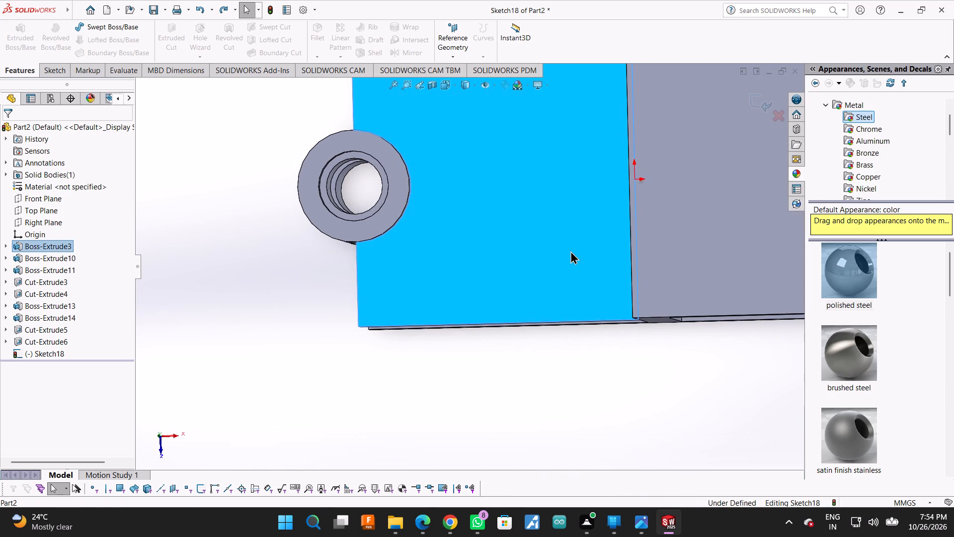
scroll(423, 391, up, 2)
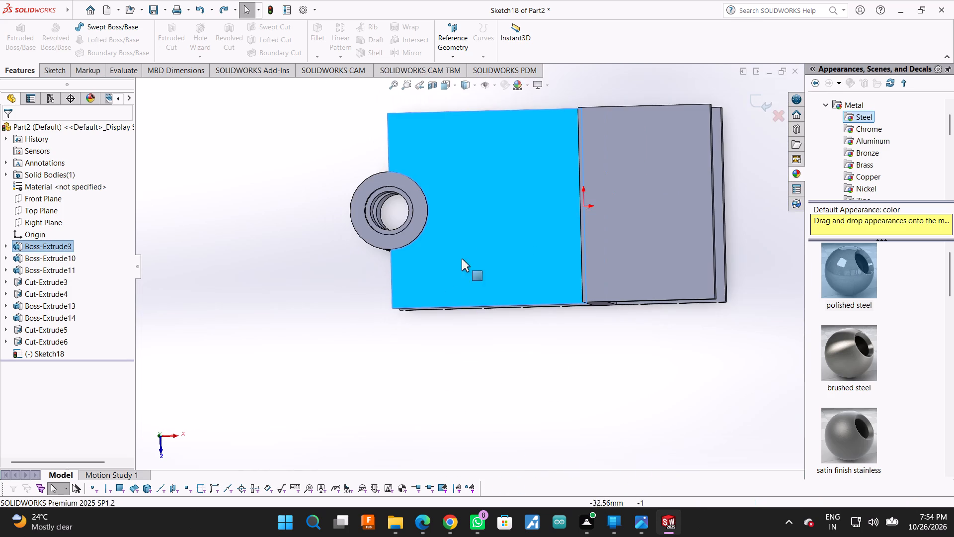
scroll(465, 240, down, 2)
scroll(514, 536, up, 8)
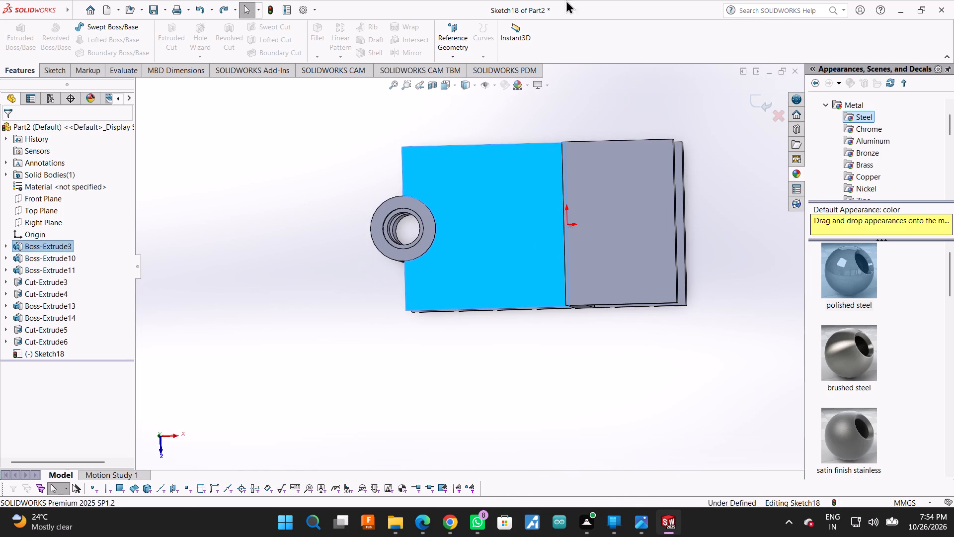
middle_drag(584, 91, 591, 84)
click(520, 220)
key(Escape)
key(Escape)
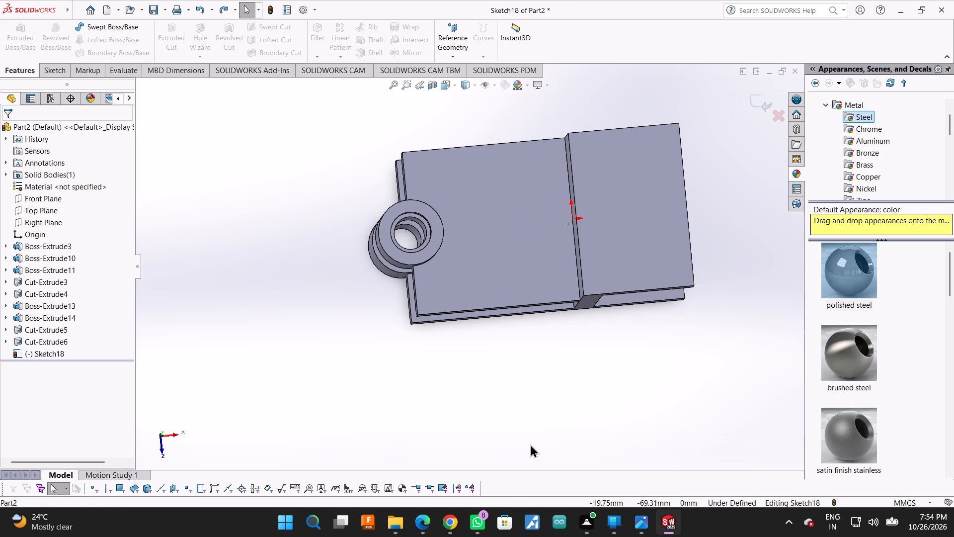
click(530, 443)
scroll(530, 443, up, 2)
middle_drag(673, 290, 667, 320)
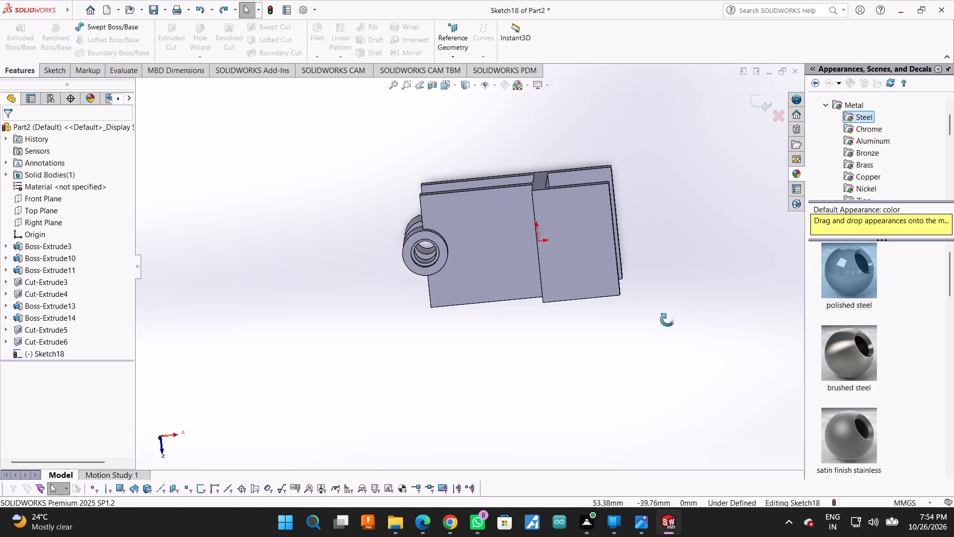
middle_drag(667, 320, 666, 297)
key(1)
key(Escape)
scroll(593, 271, down, 3)
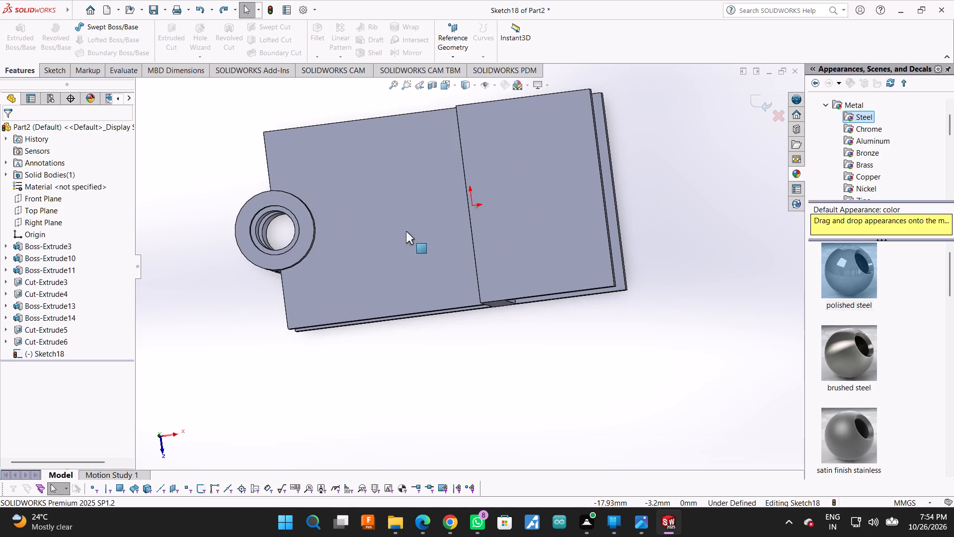
click(406, 232)
right_click(406, 232)
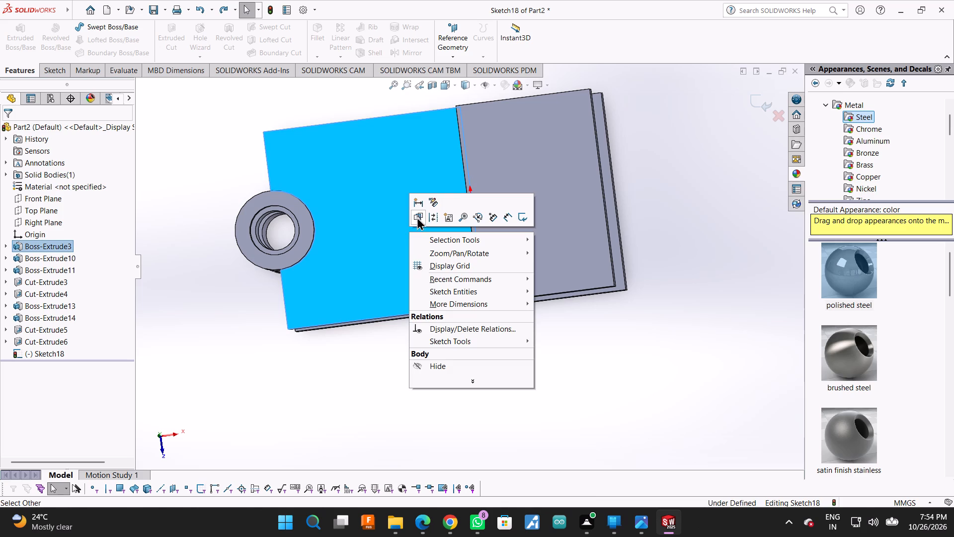
click(208, 276)
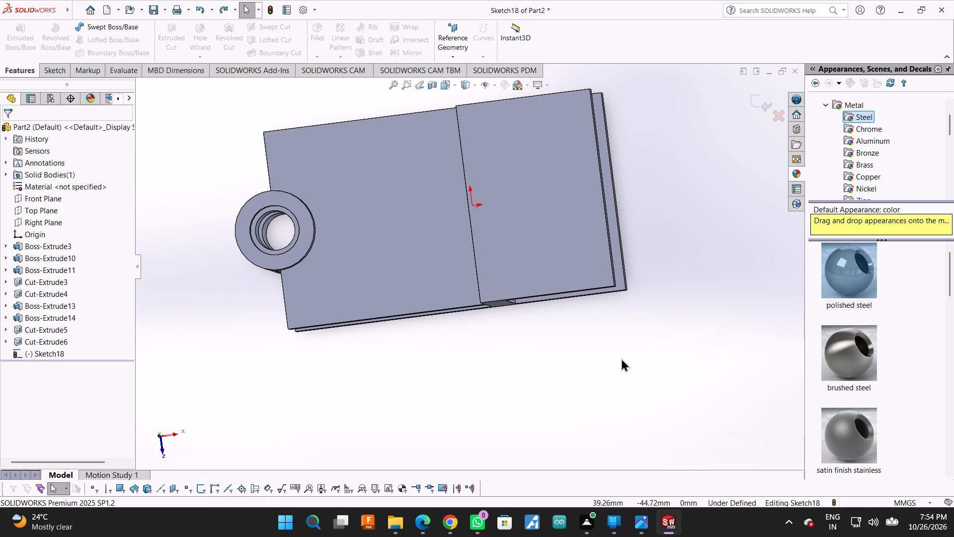
scroll(619, 358, up, 2)
middle_drag(657, 245, 658, 275)
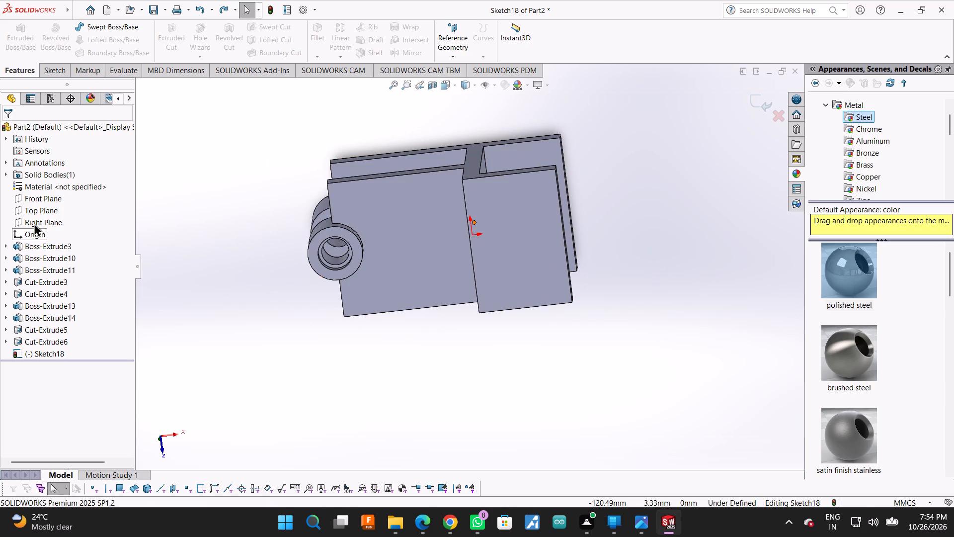
In a view normal to the Top Plane, sketch a line about 55 mm long from the arm's upper corner at the main extrusion to the boss's outer circle.
click(34, 211)
click(89, 199)
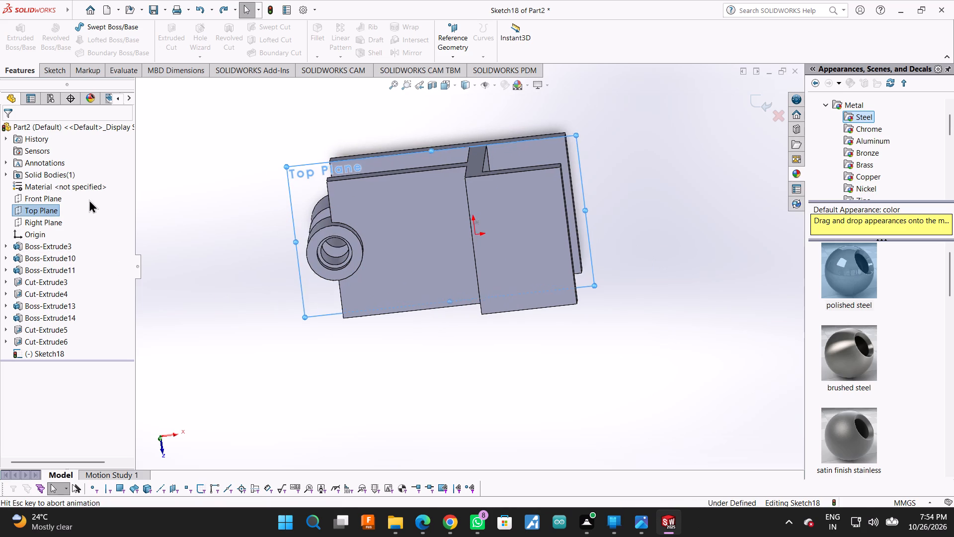
double_click(470, 292)
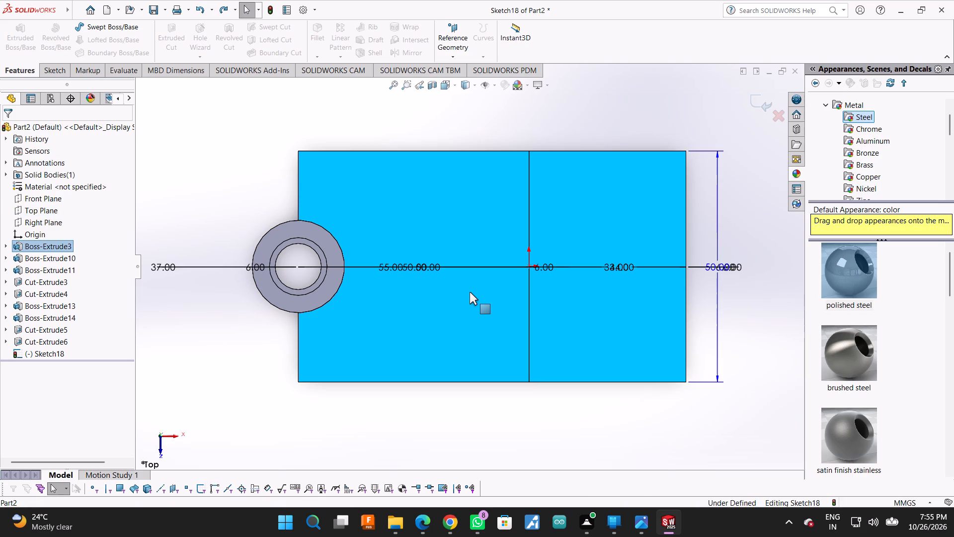
double_click(470, 292)
click(467, 293)
right_click(417, 276)
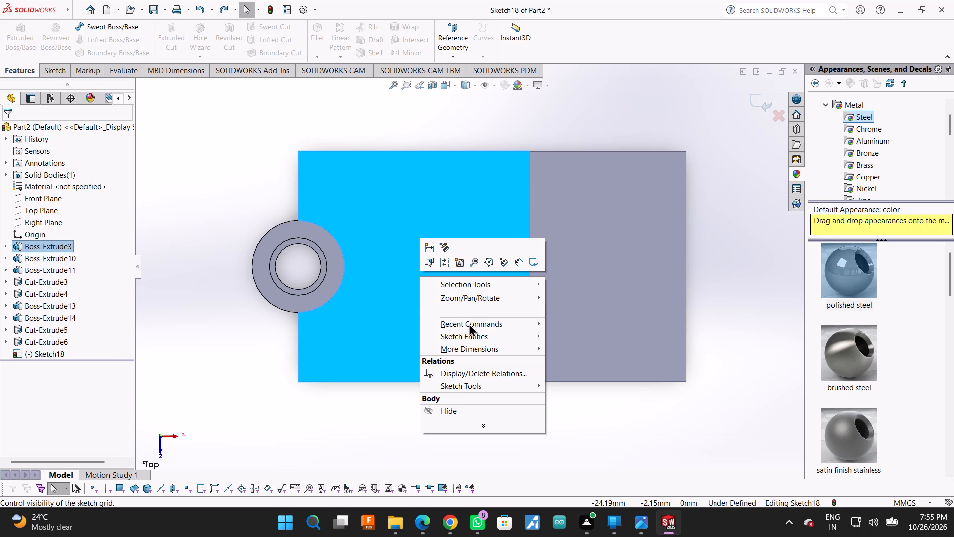
click(472, 336)
click(562, 338)
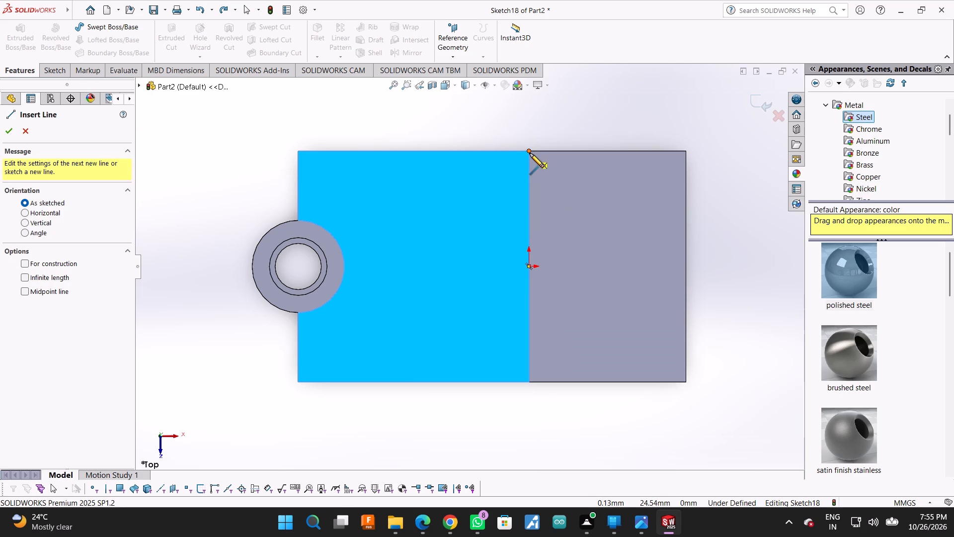
scroll(307, 227, down, 3)
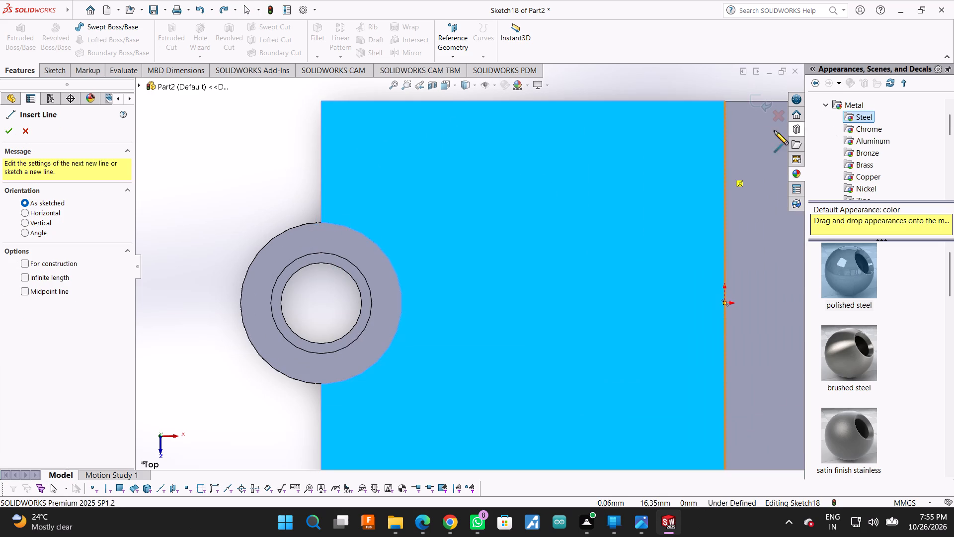
scroll(765, 132, up, 1)
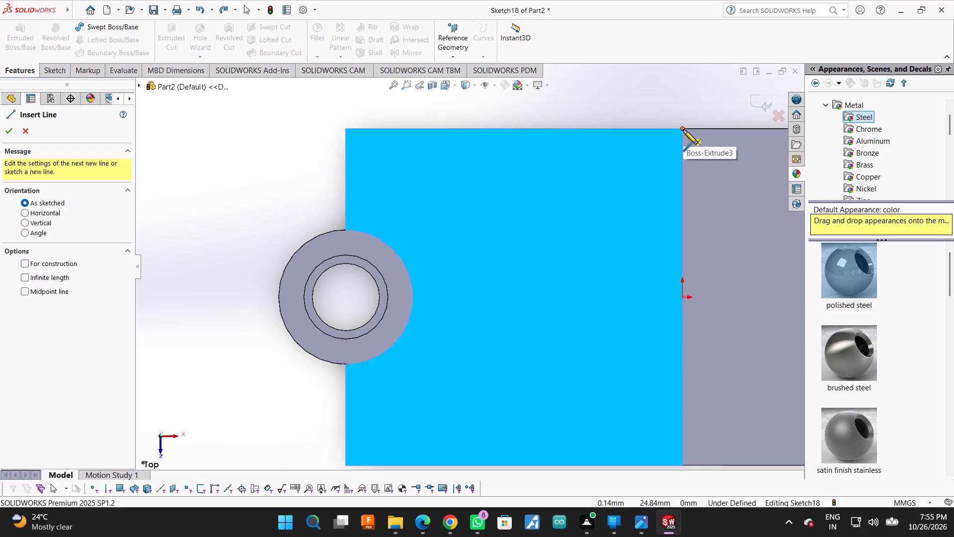
click(683, 130)
scroll(303, 231, down, 3)
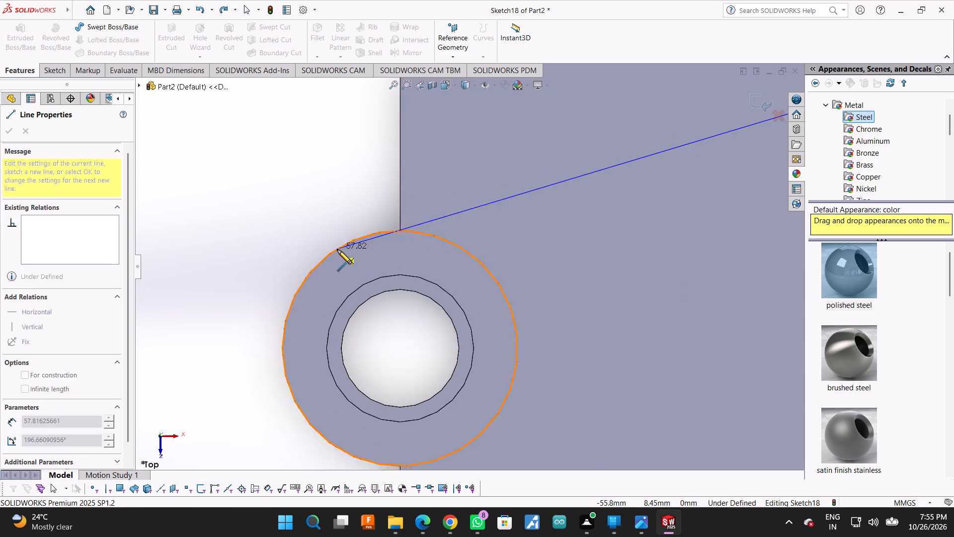
scroll(337, 250, down, 3)
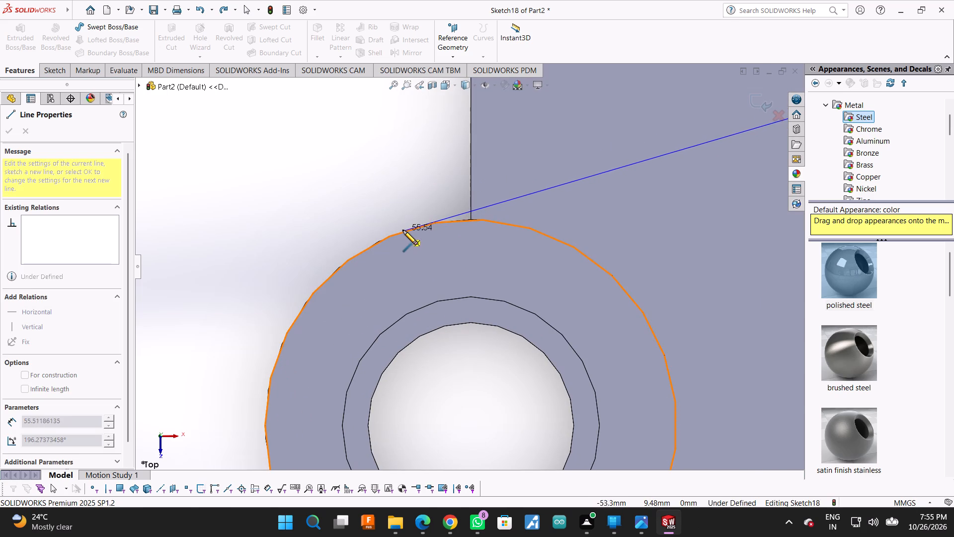
click(406, 231)
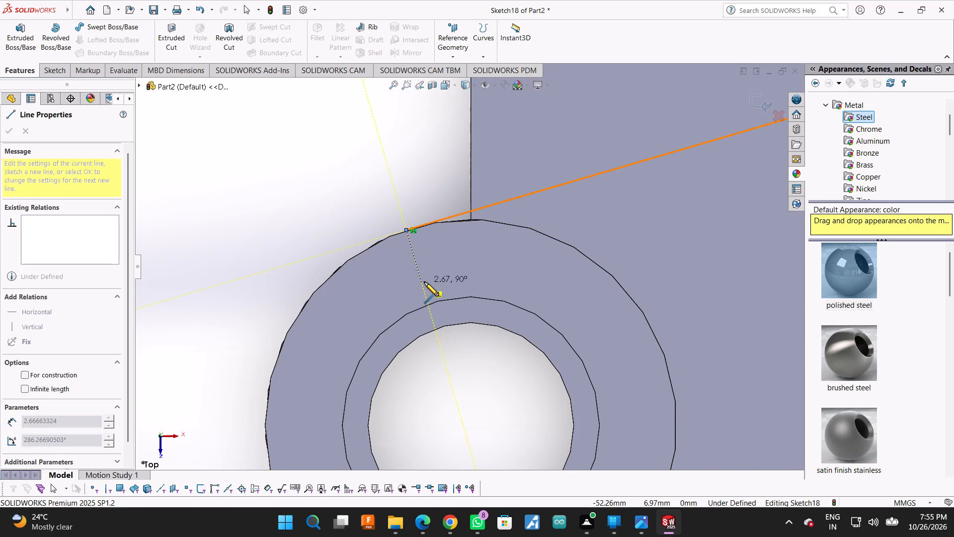
key(Escape)
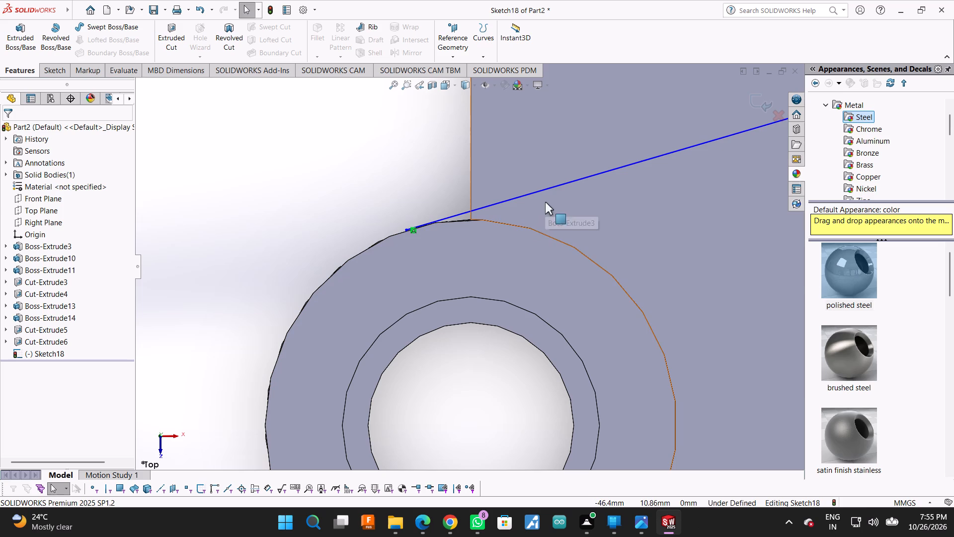
Set the model display style to Hidden Lines Visible.
click(476, 84)
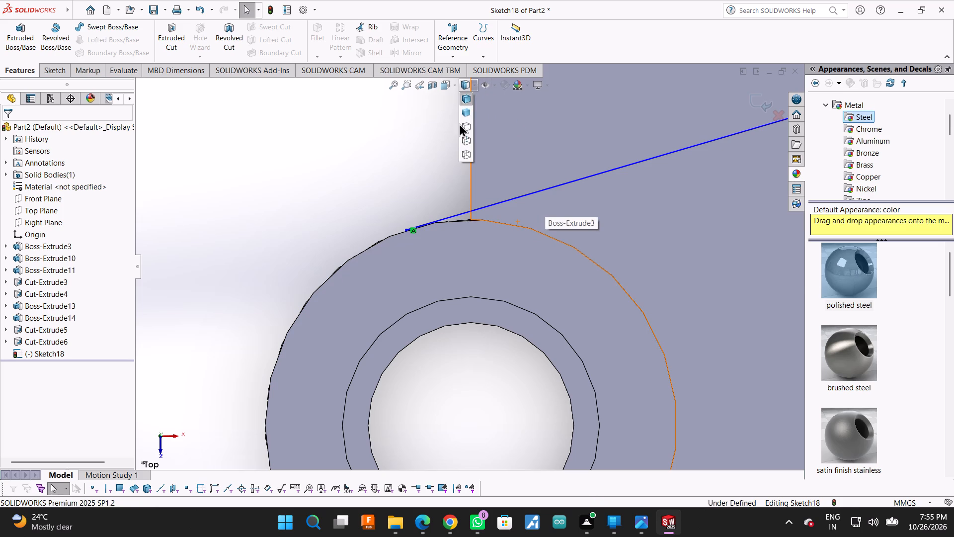
click(463, 136)
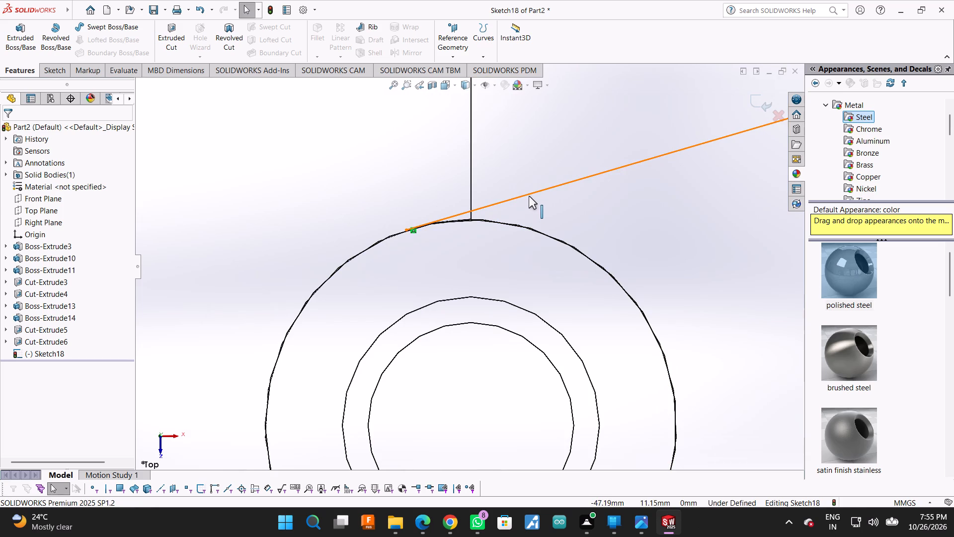
Add a Tangent relation between the upper sloped line and the boss's outer circular edge.
click(529, 196)
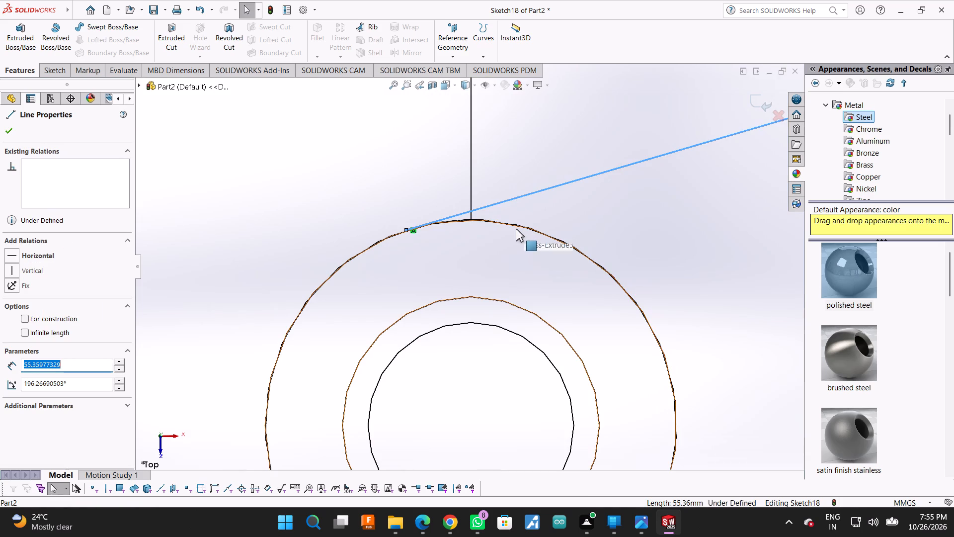
ctrl+click(524, 227)
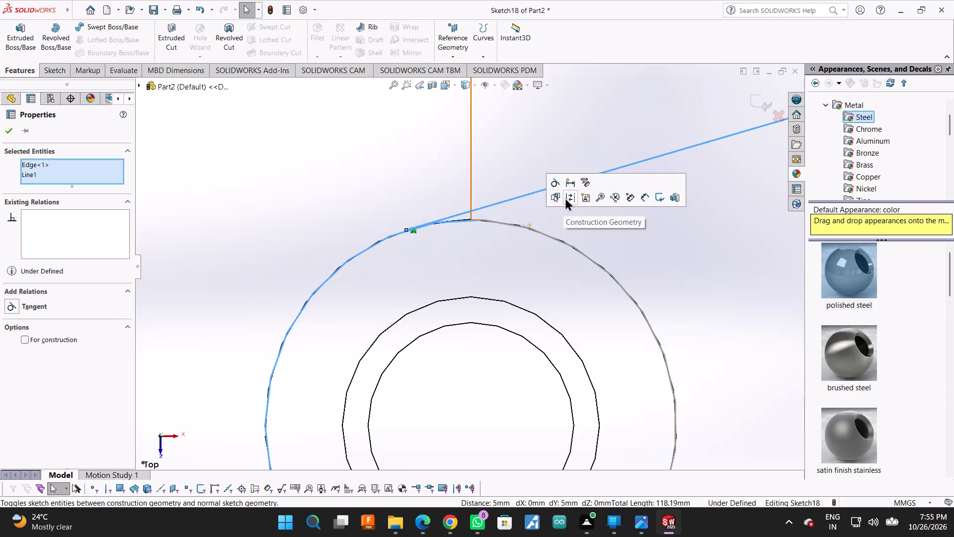
click(551, 177)
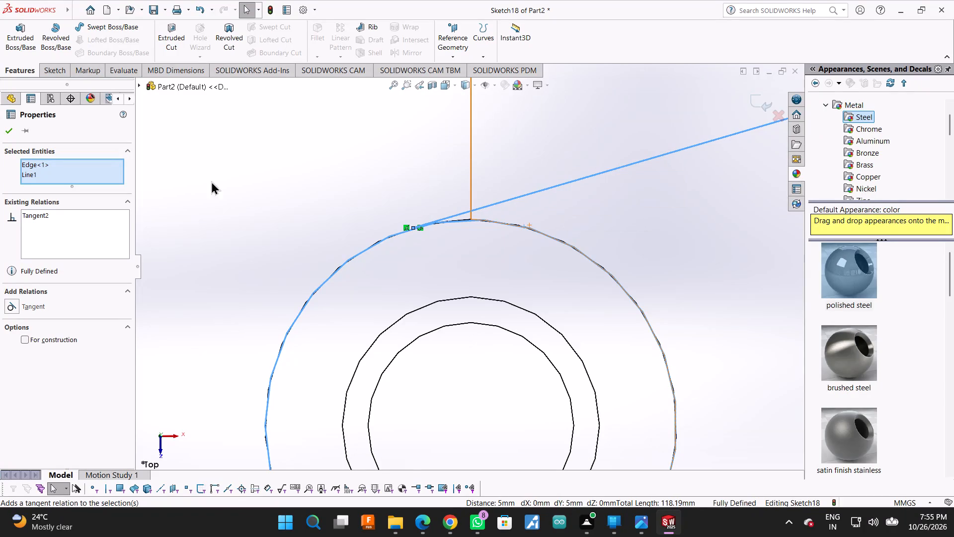
click(10, 124)
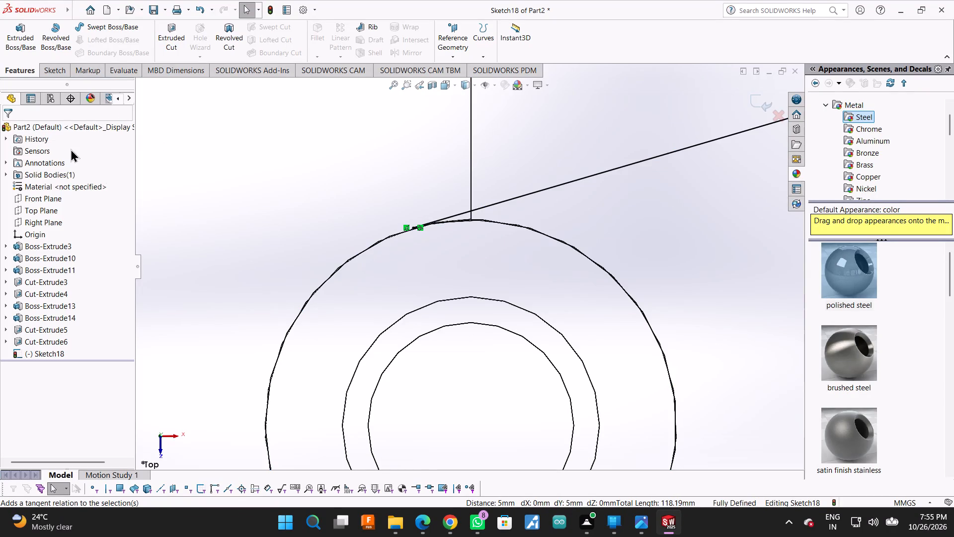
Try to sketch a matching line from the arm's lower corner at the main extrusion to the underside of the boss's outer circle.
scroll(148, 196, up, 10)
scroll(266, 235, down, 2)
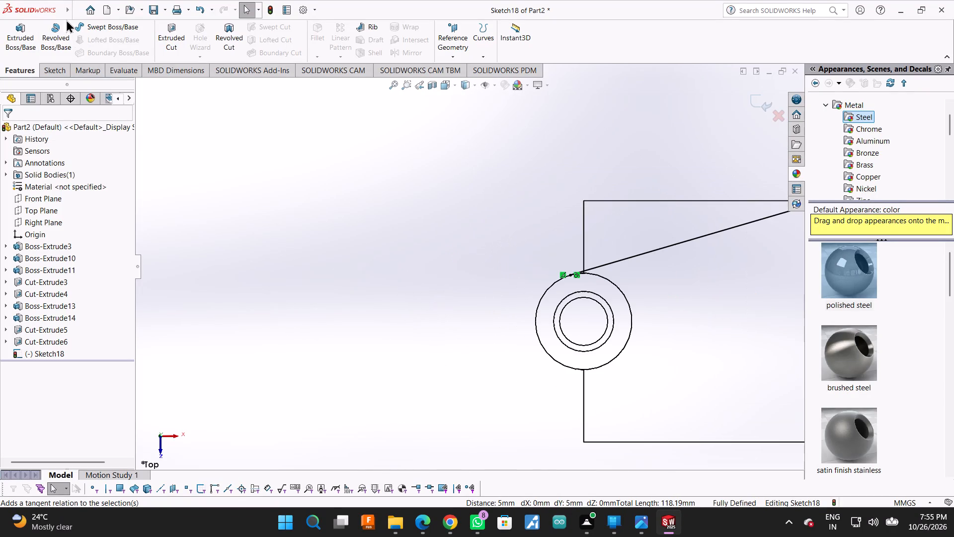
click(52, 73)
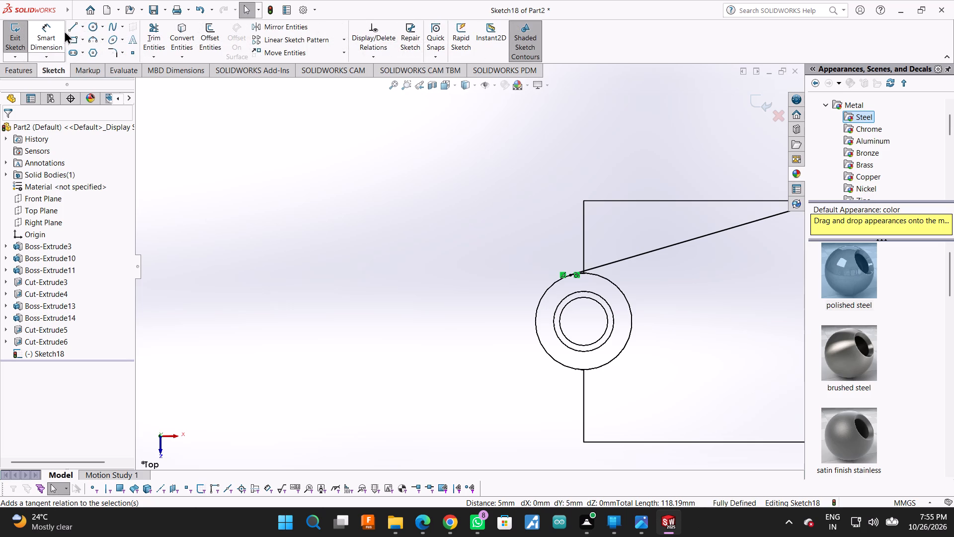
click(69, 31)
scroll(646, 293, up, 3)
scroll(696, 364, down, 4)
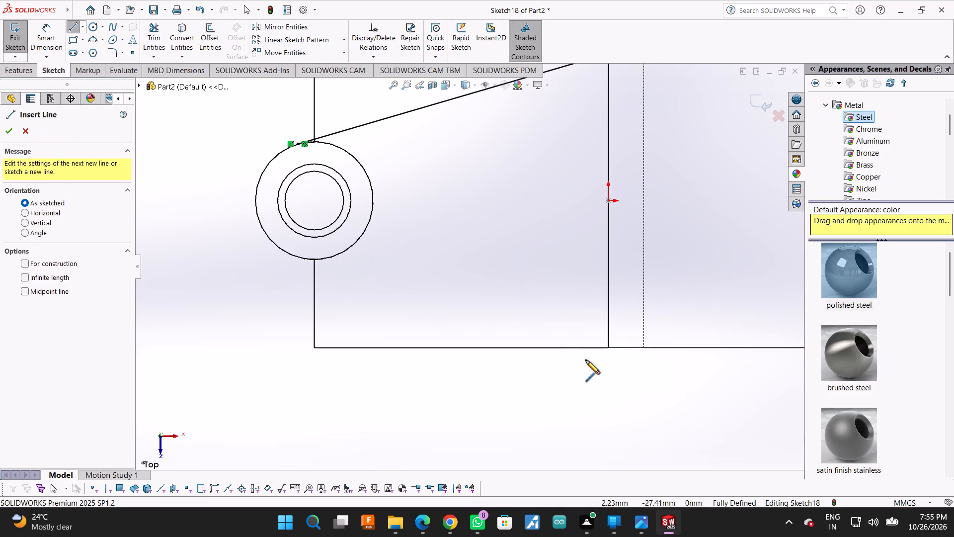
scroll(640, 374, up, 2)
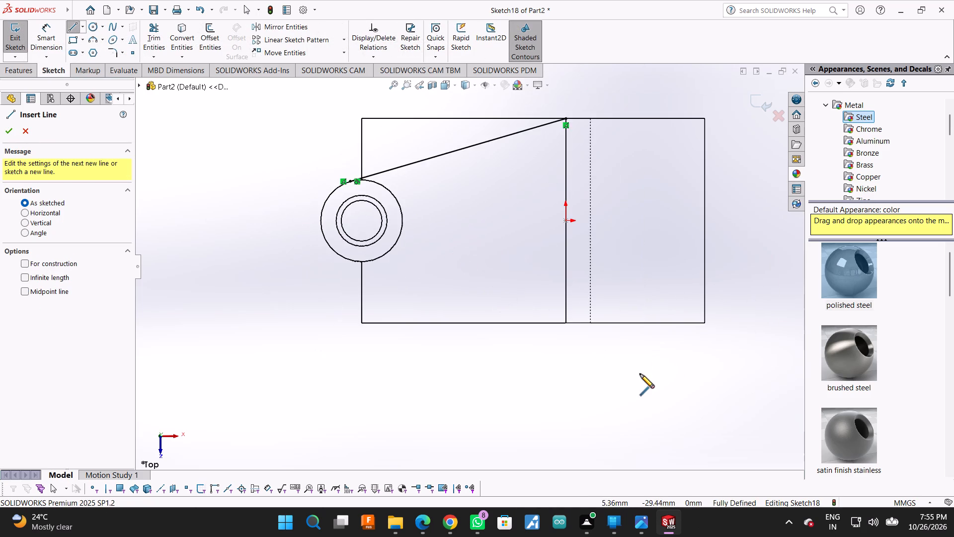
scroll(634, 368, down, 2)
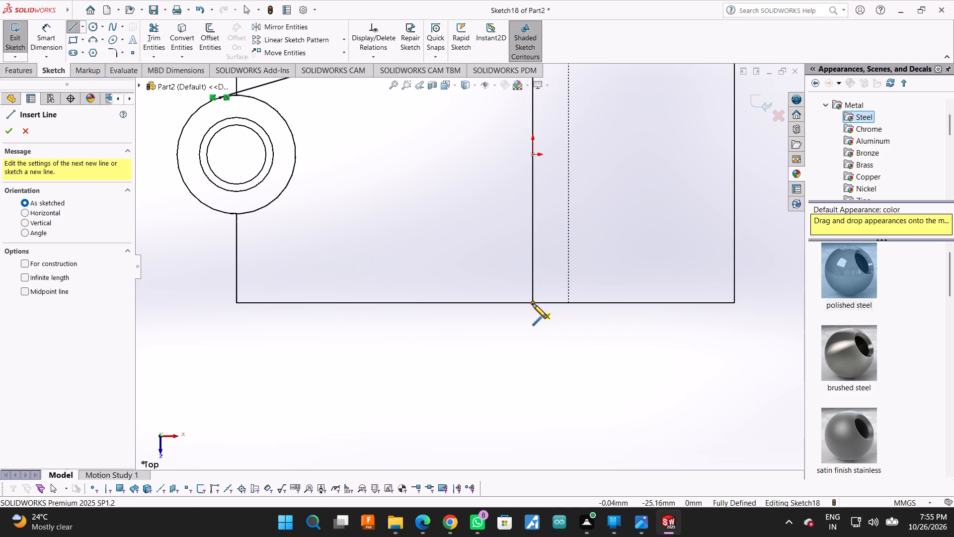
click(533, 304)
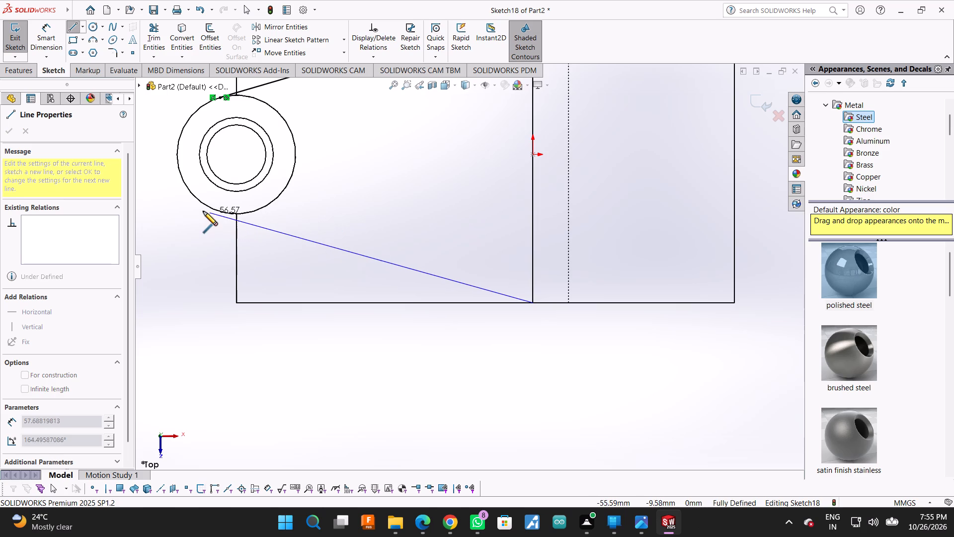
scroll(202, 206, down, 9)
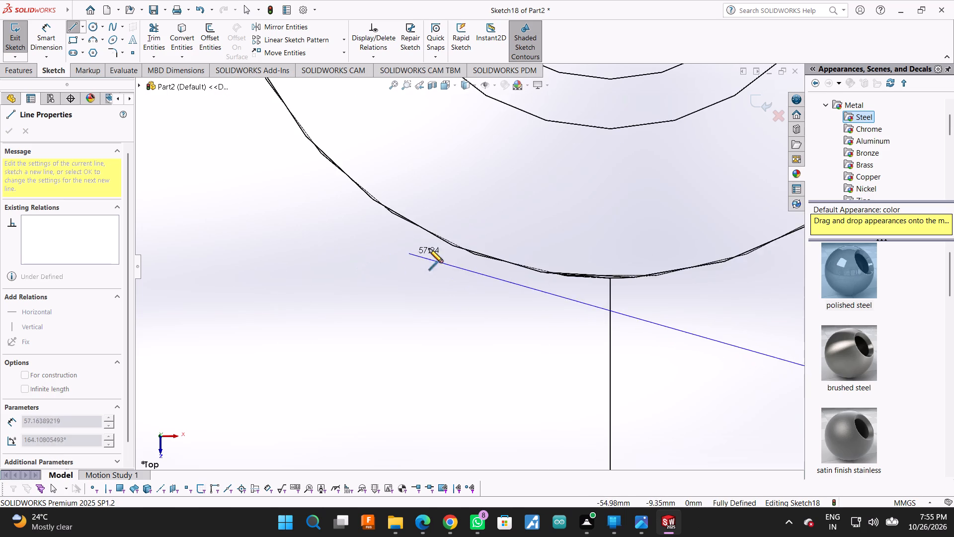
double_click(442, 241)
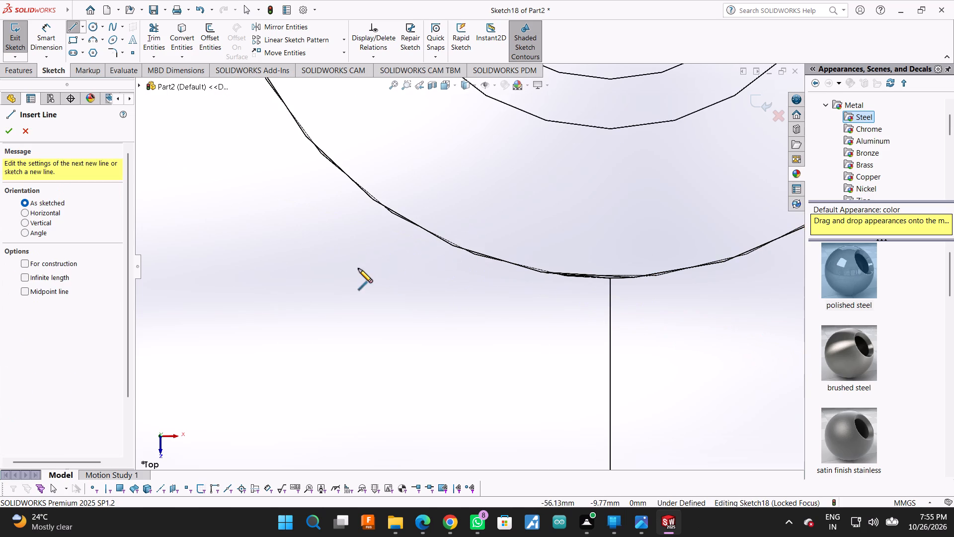
Sketch a line about 56 mm long from the arm's lower corner at the main extrusion to the boss's outer circle.
scroll(437, 253, up, 7)
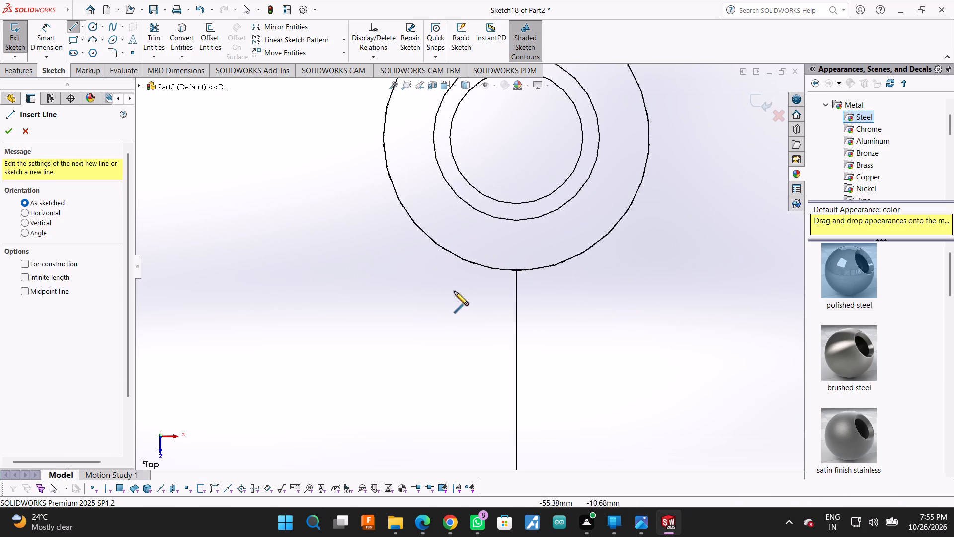
scroll(454, 291, up, 3)
scroll(671, 378, up, 3)
scroll(727, 369, down, 1)
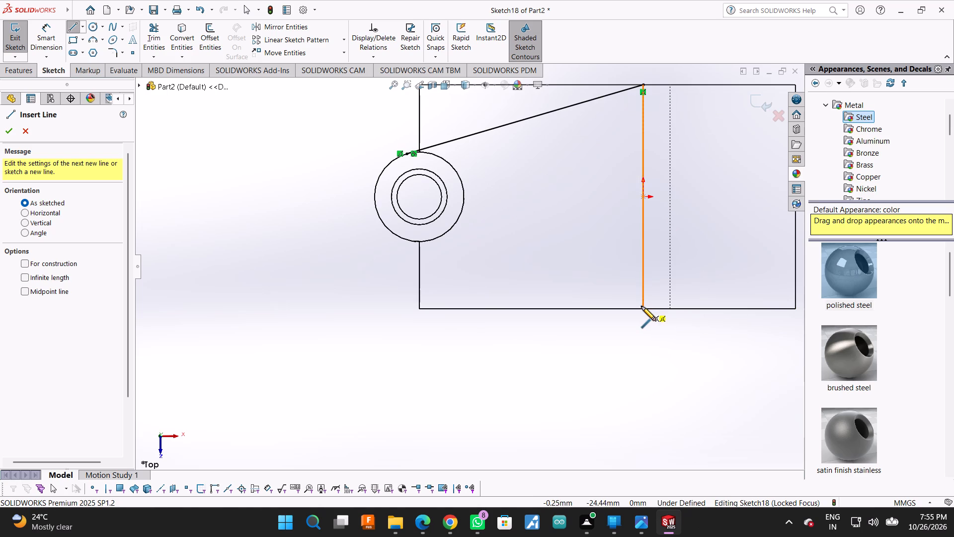
click(643, 309)
scroll(448, 231, down, 8)
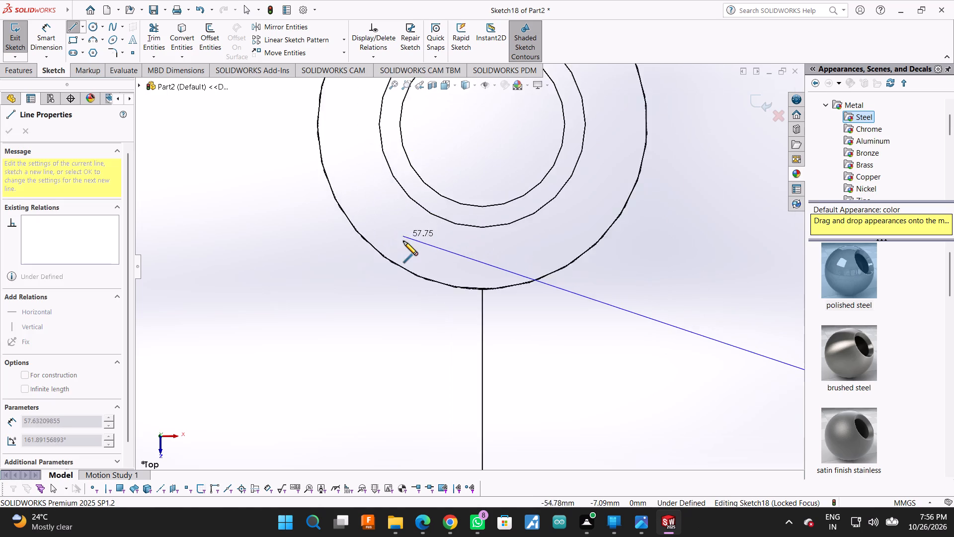
scroll(403, 241, down, 8)
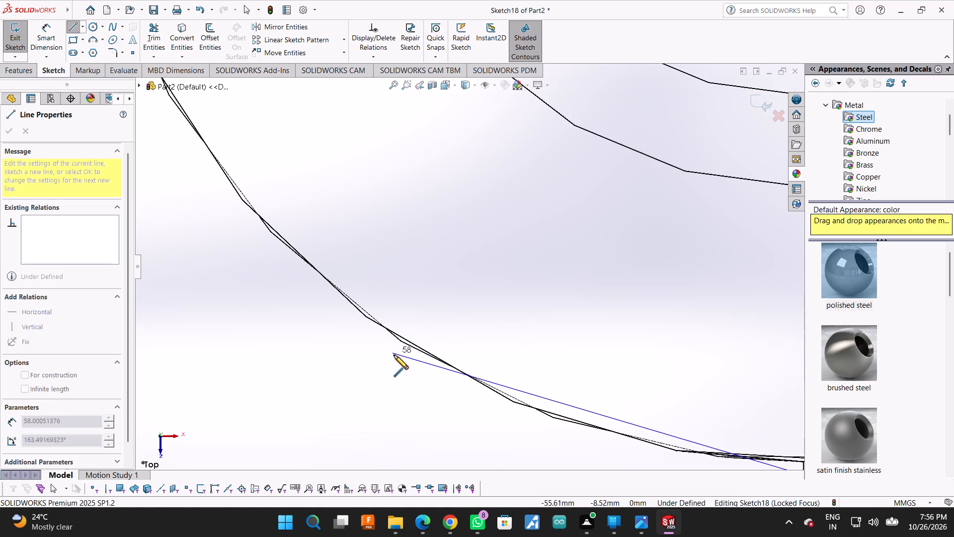
scroll(422, 351, up, 3)
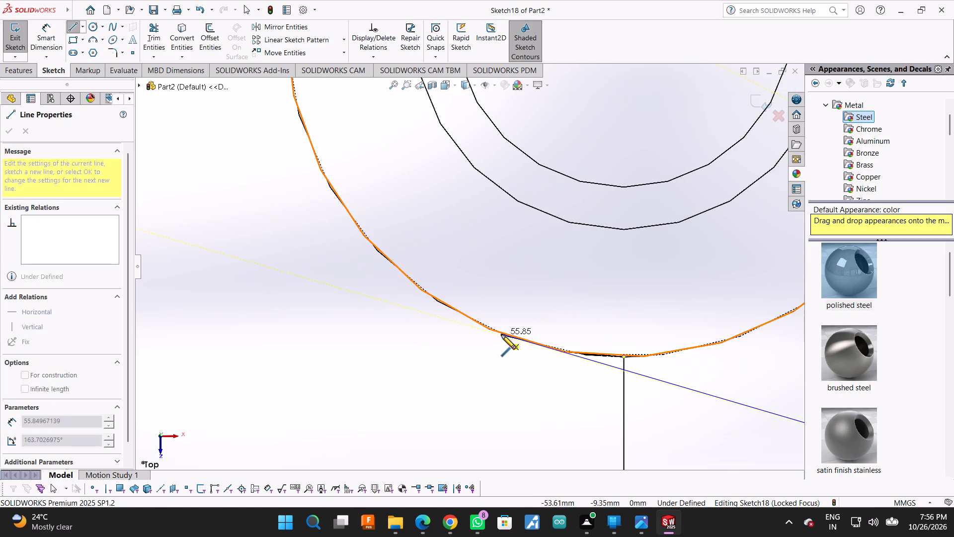
click(501, 335)
key(Escape)
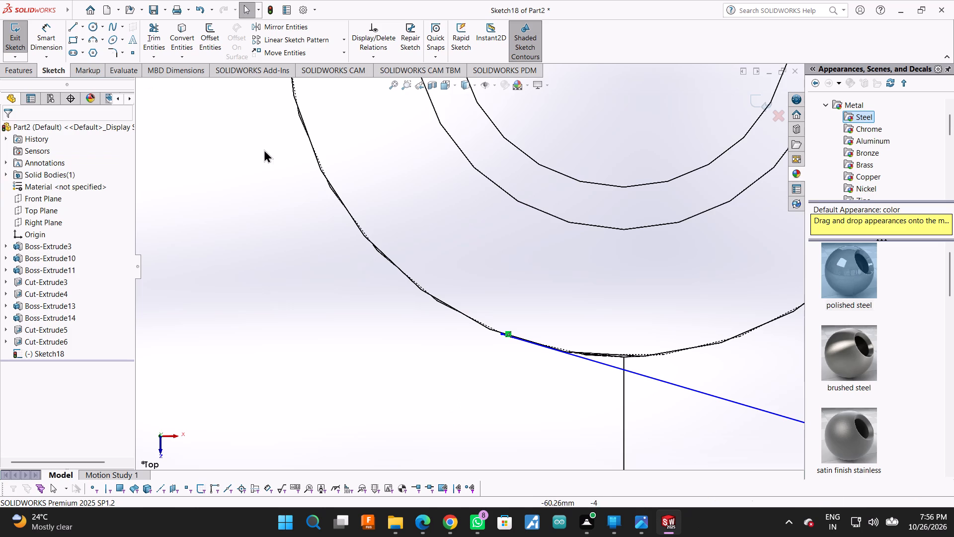
Add a Tangent relation between the lower sloped line and the boss's outer circular edge.
click(707, 395)
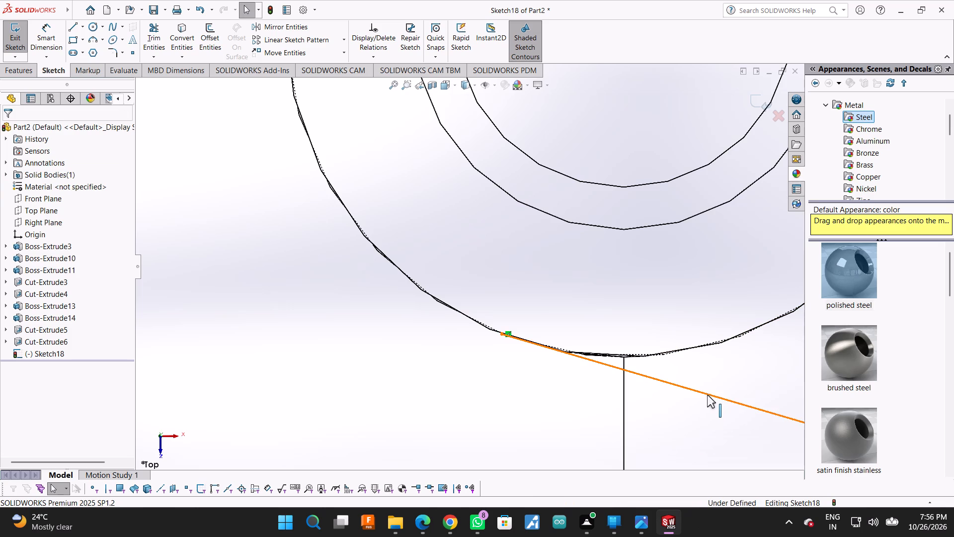
ctrl+click(706, 346)
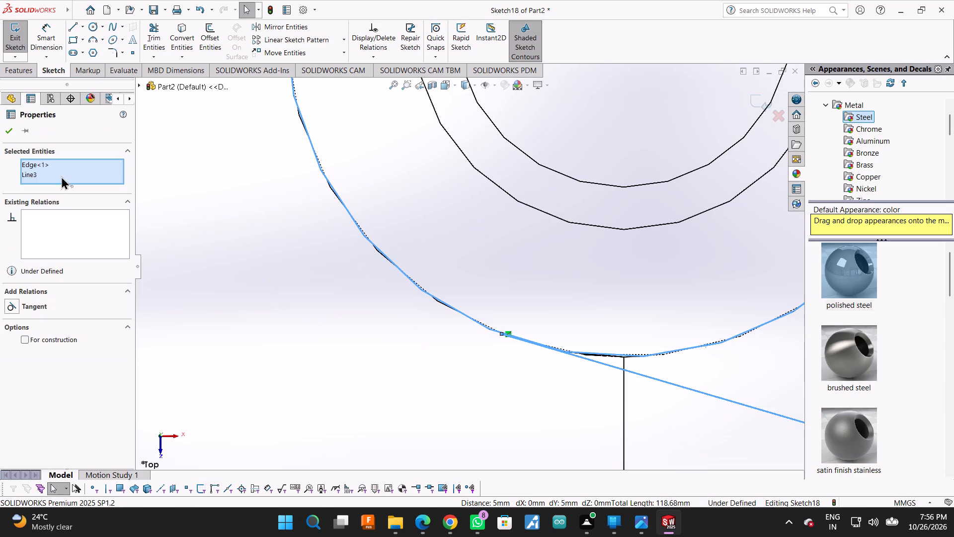
click(27, 301)
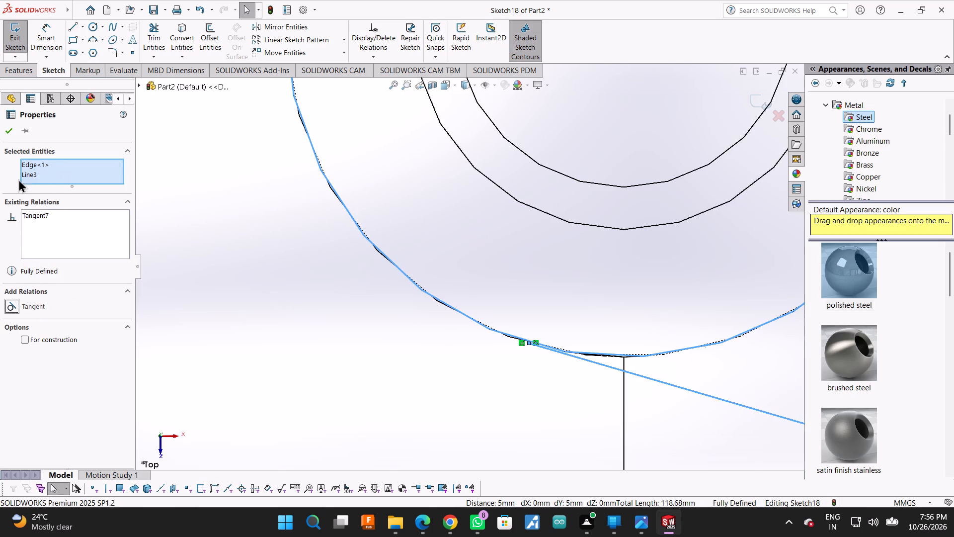
click(7, 134)
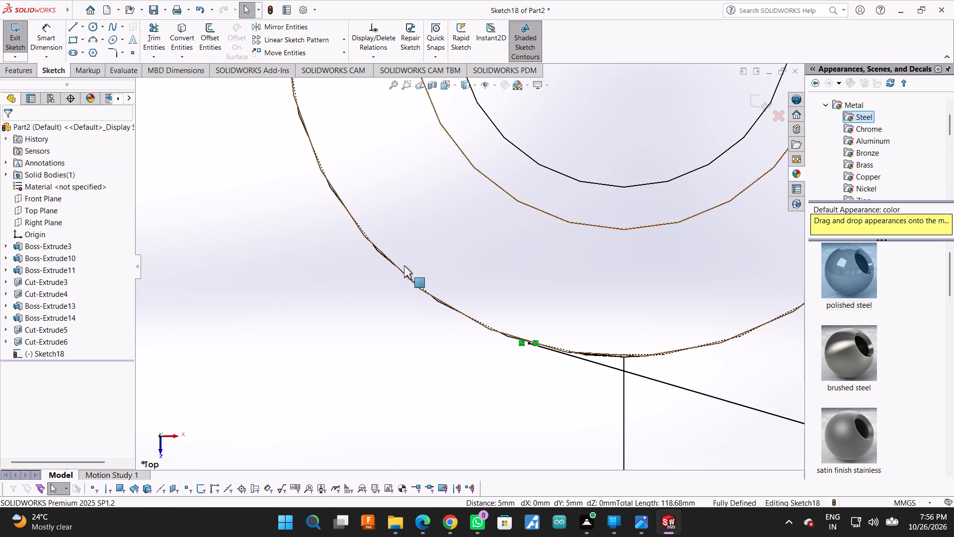
scroll(404, 266, up, 10)
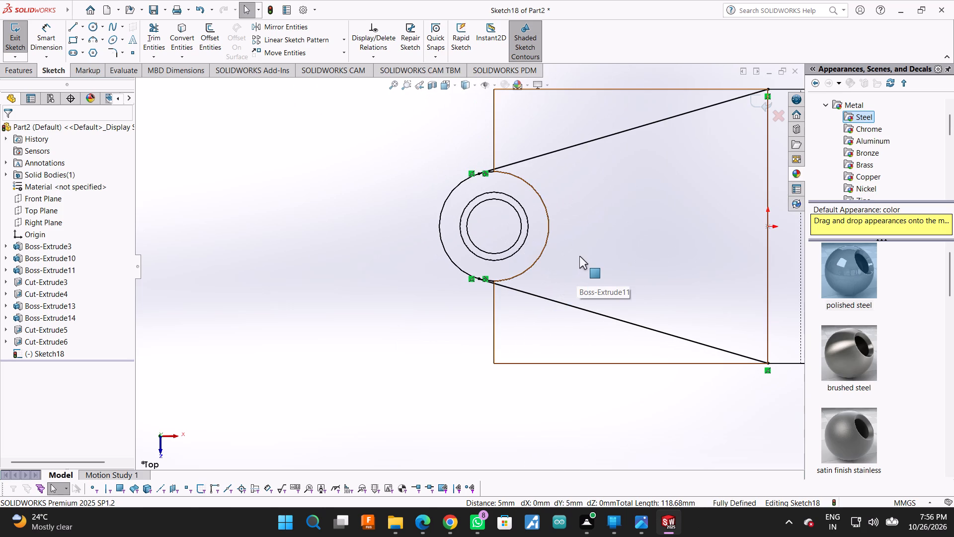
Sketch a closed triangle at the upper tangent point, bridging the arm's end edge and boss circle, with long sides about 2.8 and 2.9 mm.
scroll(545, 170, down, 2)
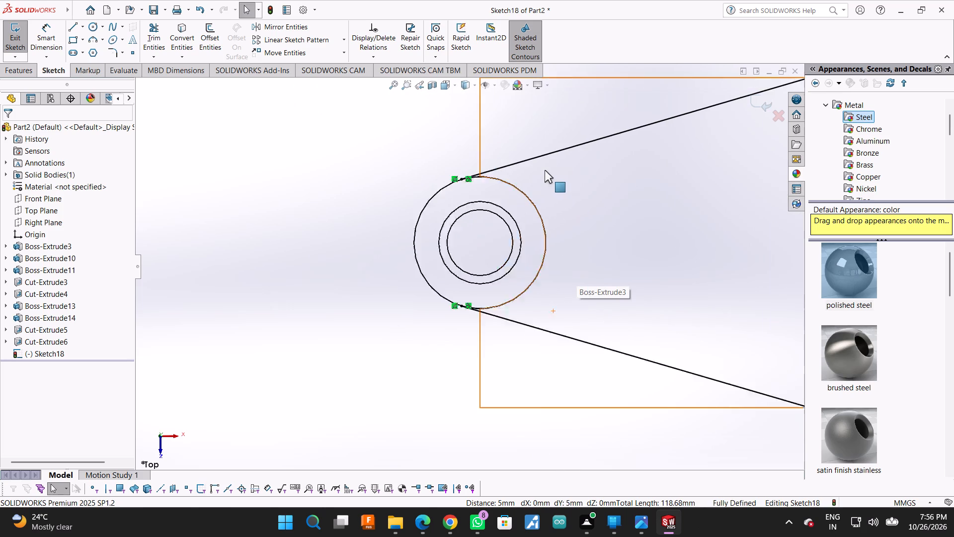
scroll(545, 170, down, 5)
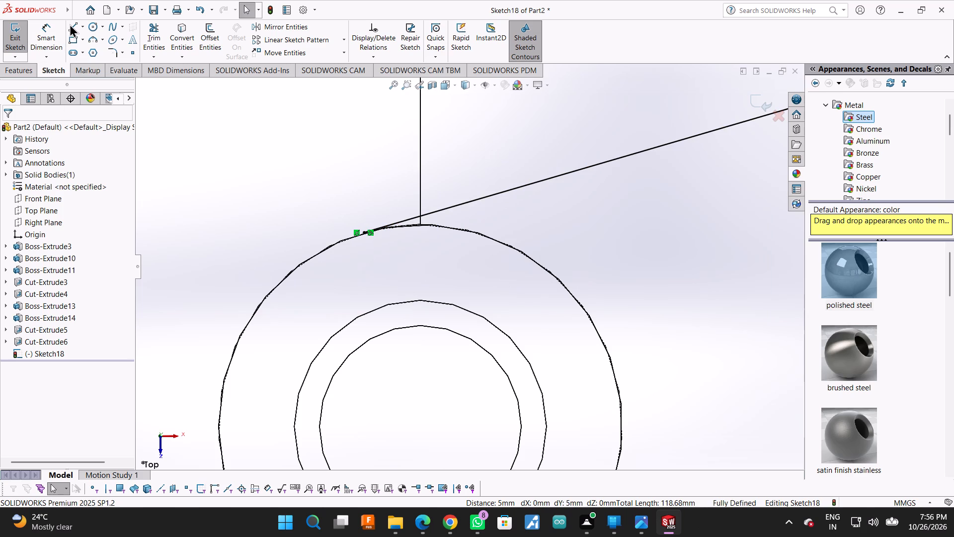
scroll(380, 203, down, 2)
scroll(567, 255, down, 4)
scroll(331, 255, up, 1)
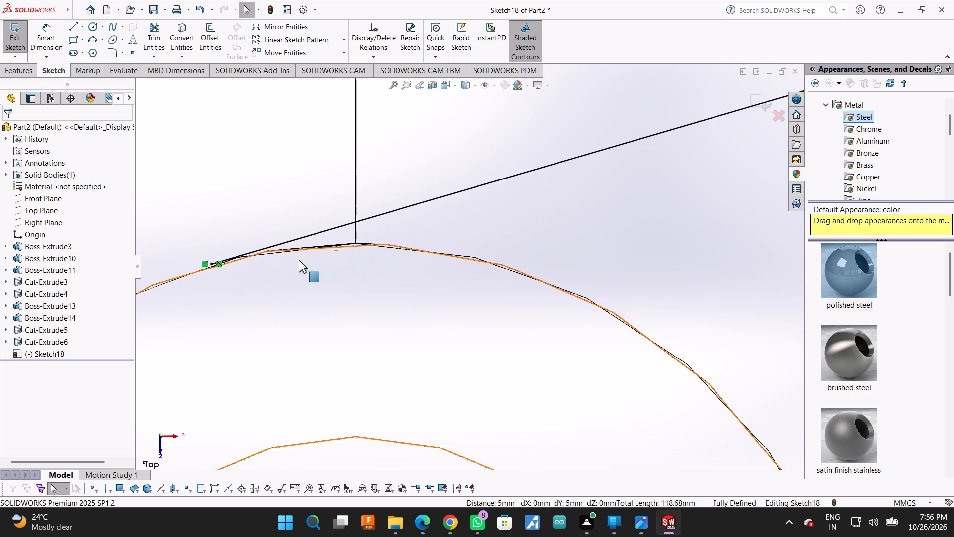
scroll(240, 258, down, 5)
scroll(298, 285, down, 3)
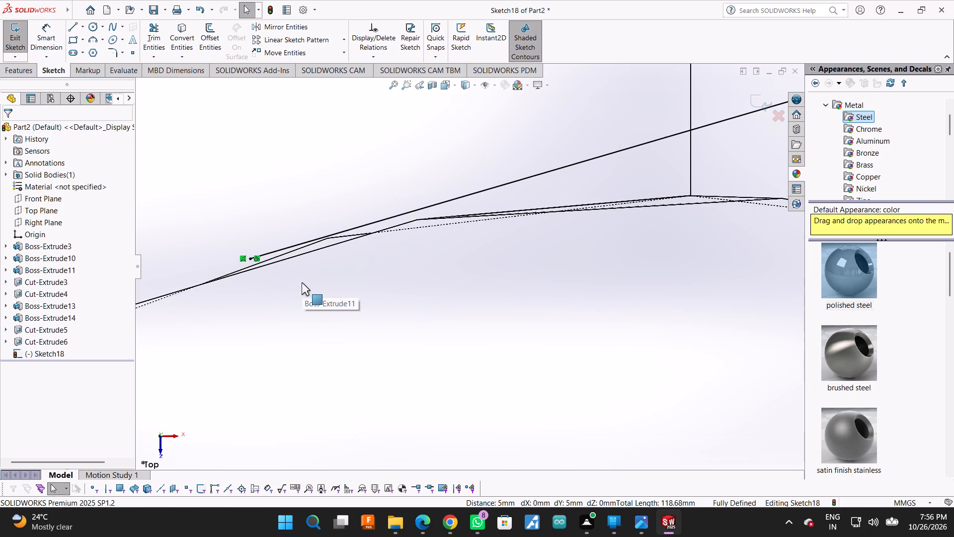
scroll(302, 280, down, 5)
scroll(302, 280, up, 3)
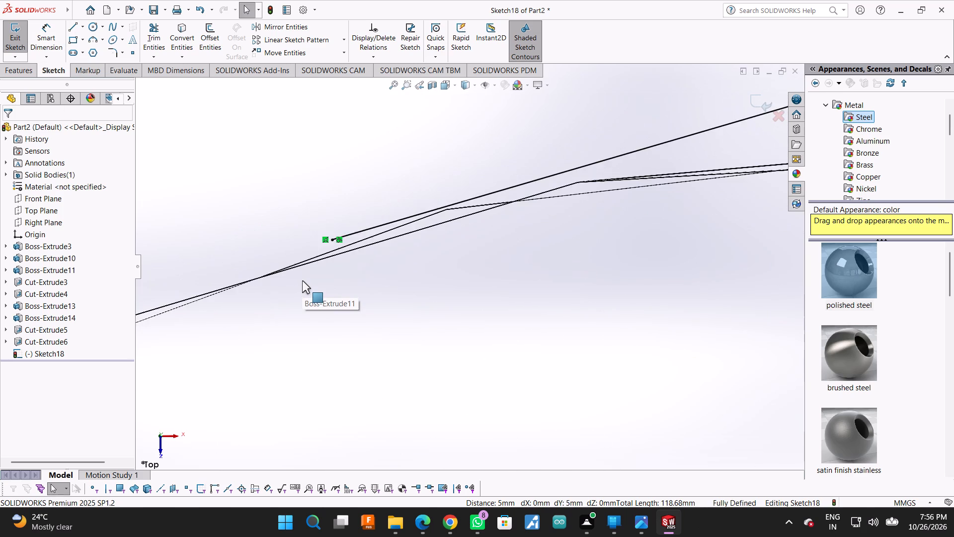
scroll(302, 280, up, 6)
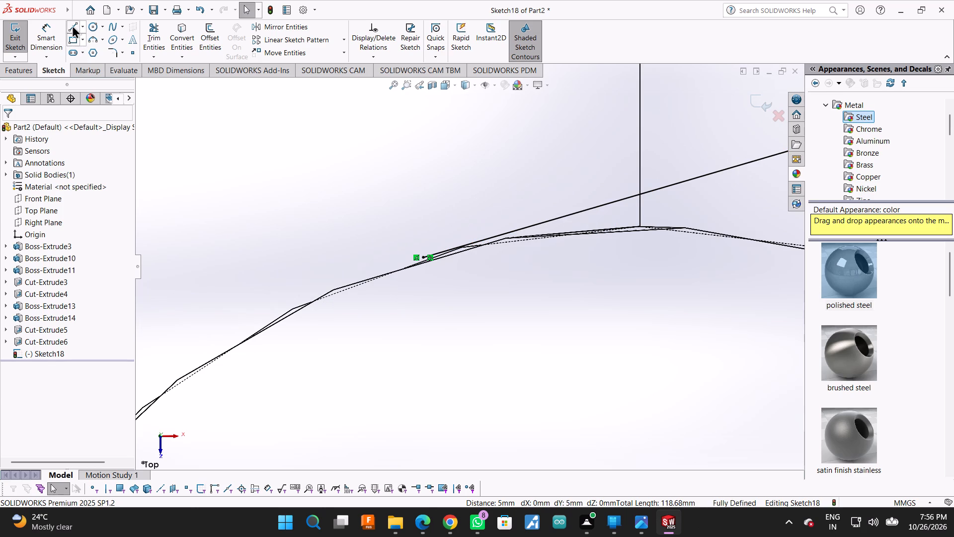
click(72, 25)
click(640, 194)
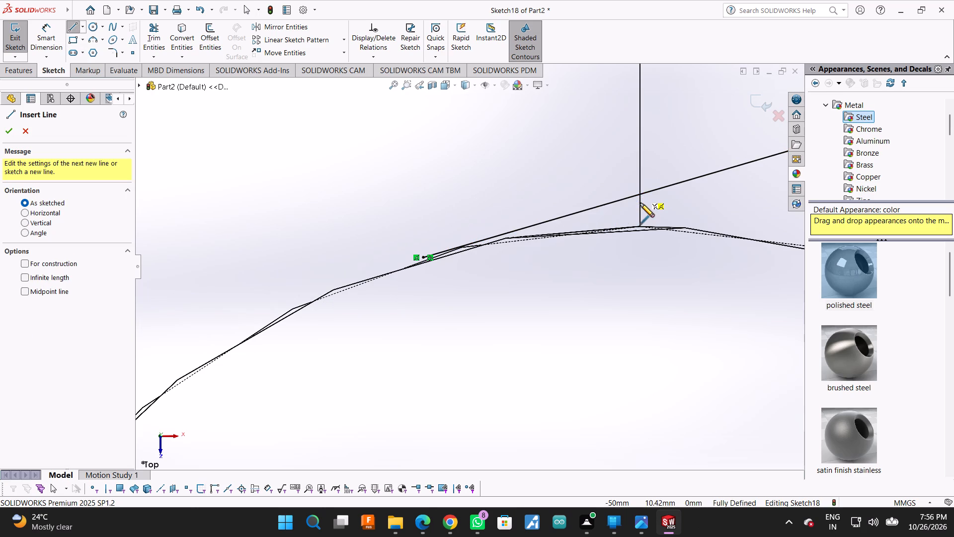
click(641, 230)
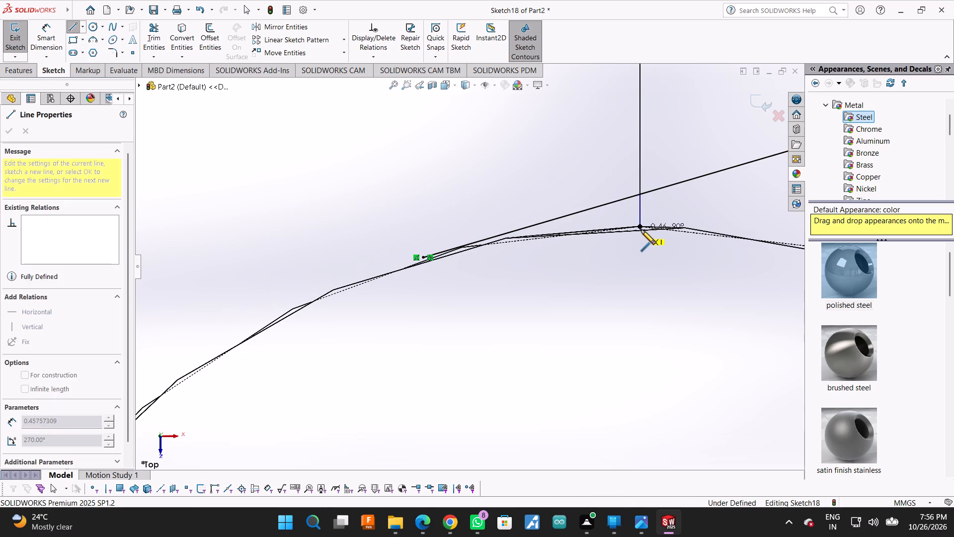
click(421, 257)
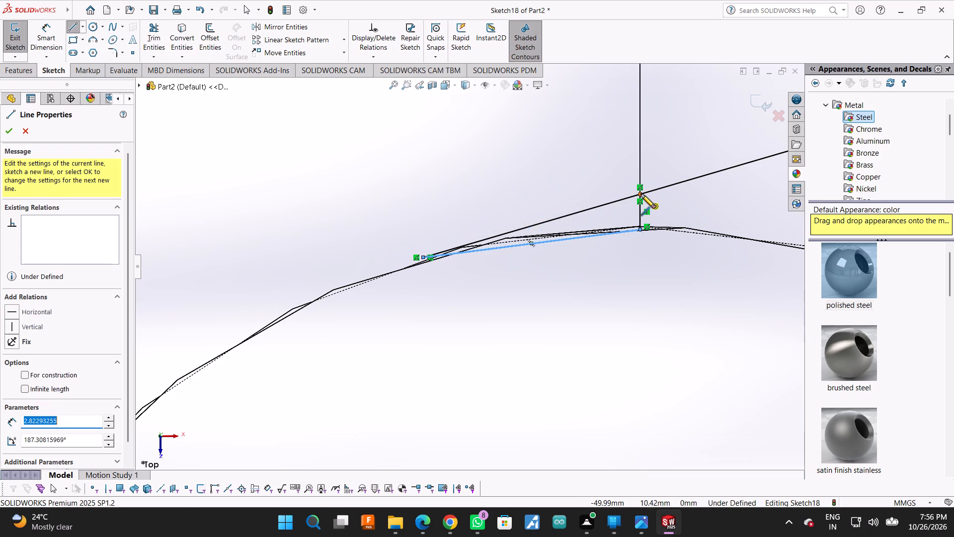
click(640, 194)
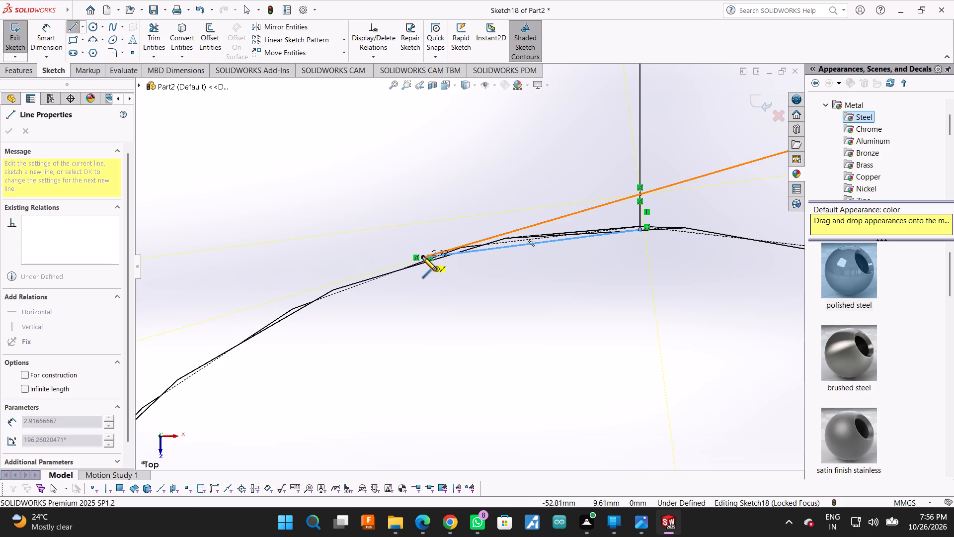
click(422, 257)
Sketch a matching closed triangle at the lower tangent point, with sides about 0.4 mm along the arm's end edge and 2.9 mm along the sloped line.
scroll(457, 273, up, 3)
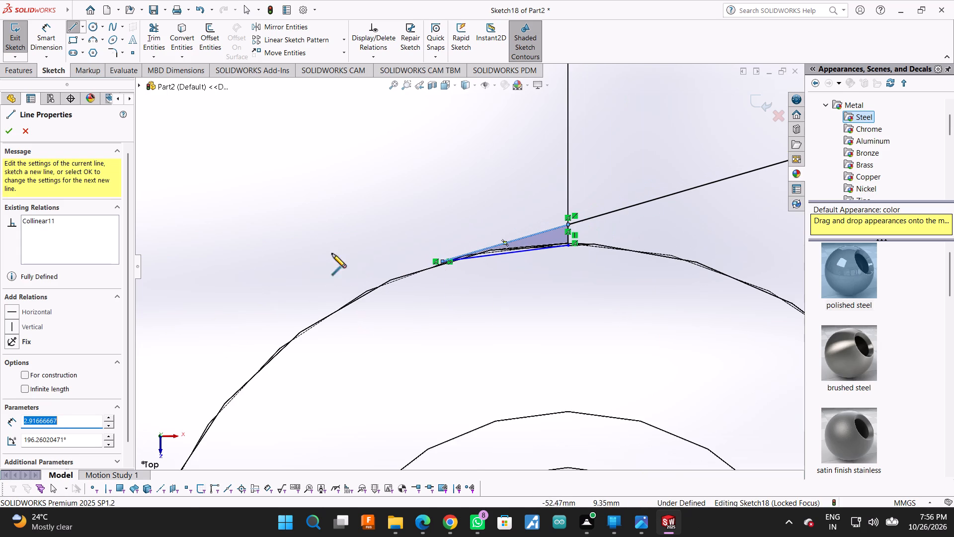
scroll(262, 250, up, 1)
scroll(345, 176, up, 9)
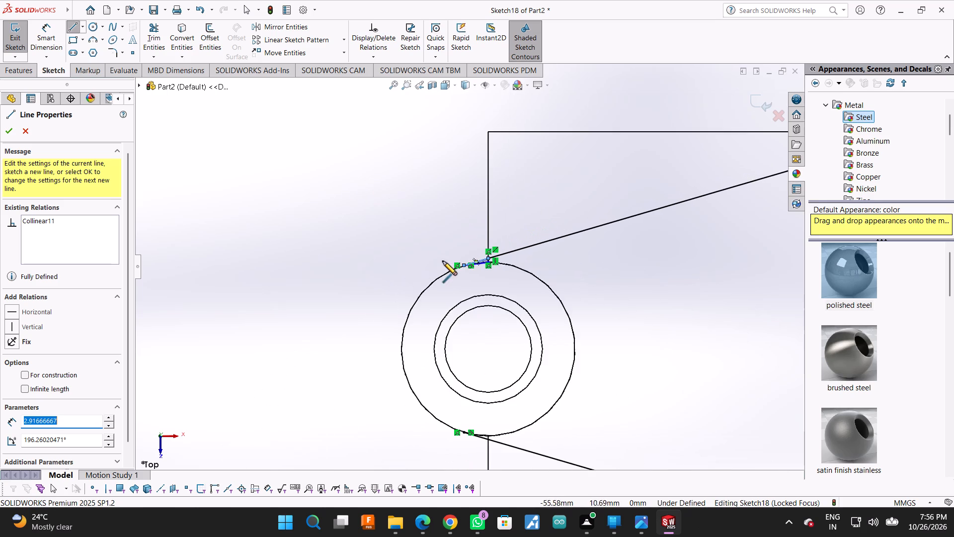
scroll(443, 261, up, 3)
scroll(478, 332, down, 17)
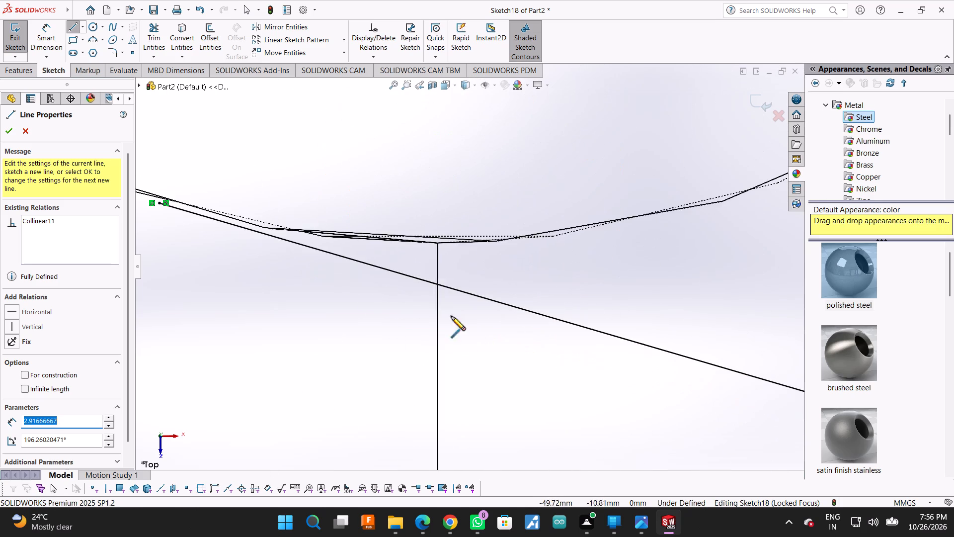
click(157, 204)
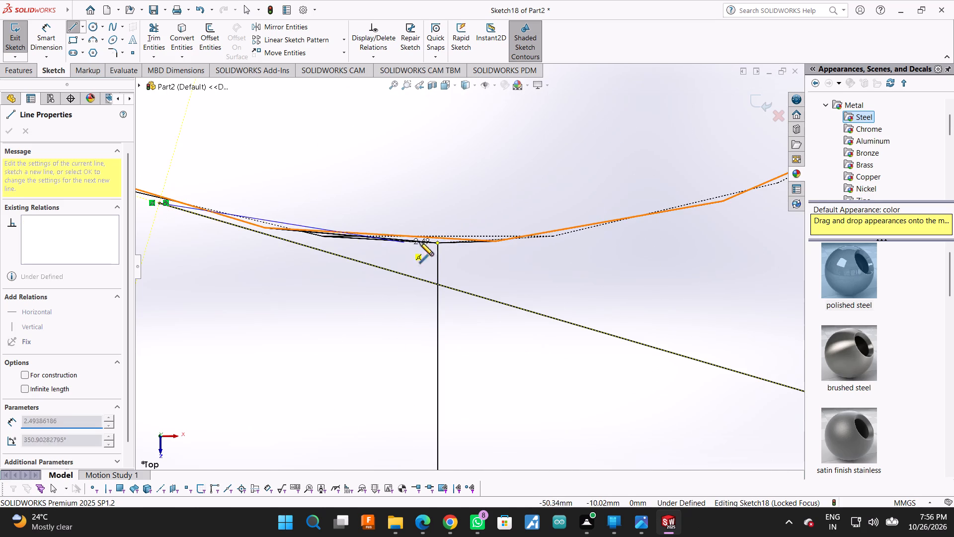
click(438, 246)
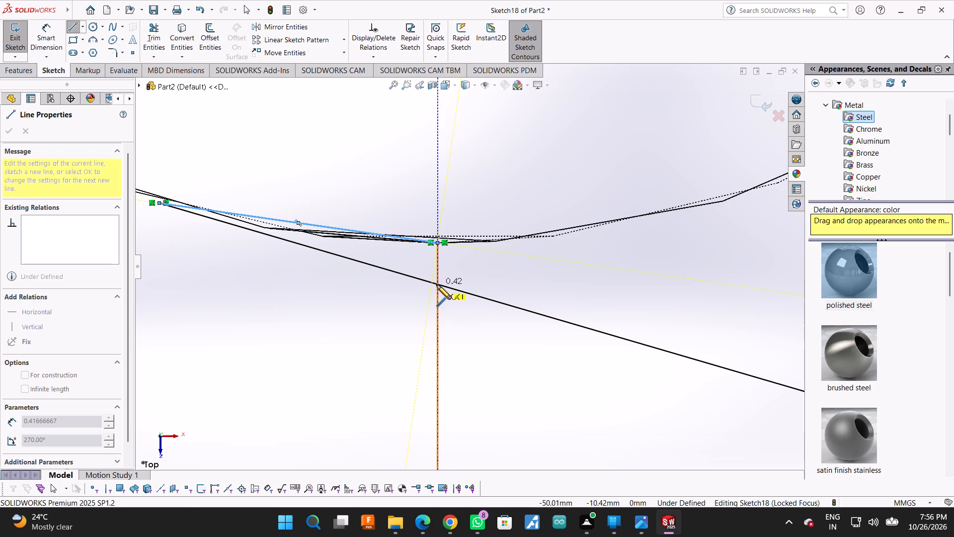
click(437, 285)
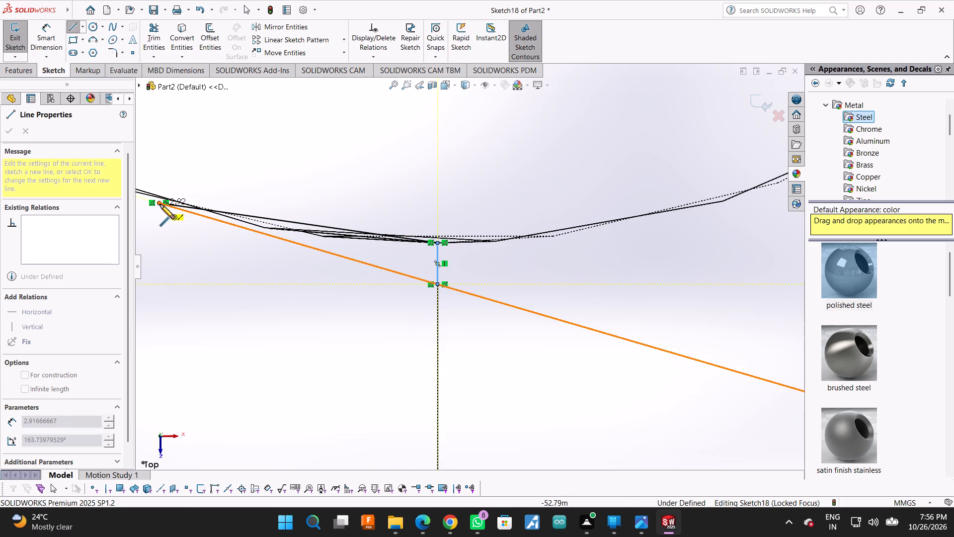
click(160, 204)
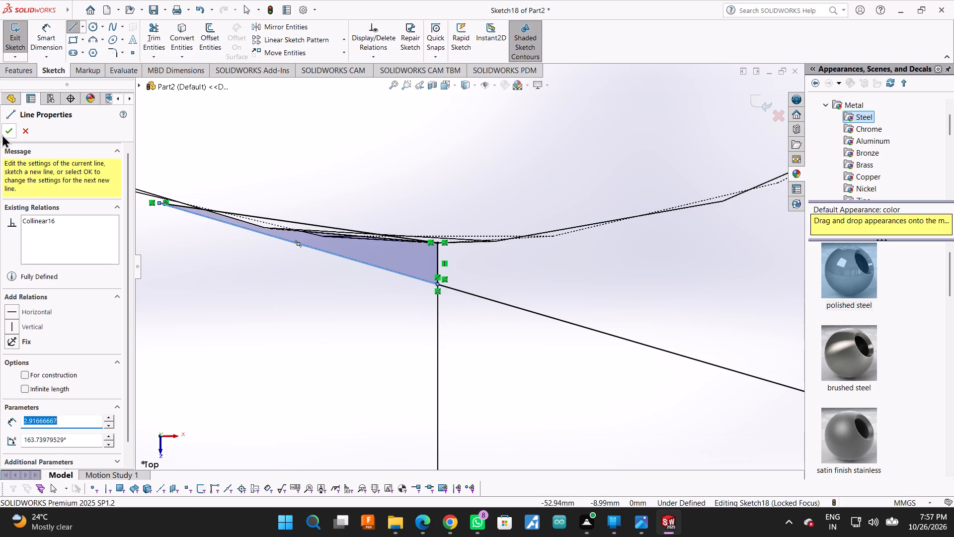
click(2, 134)
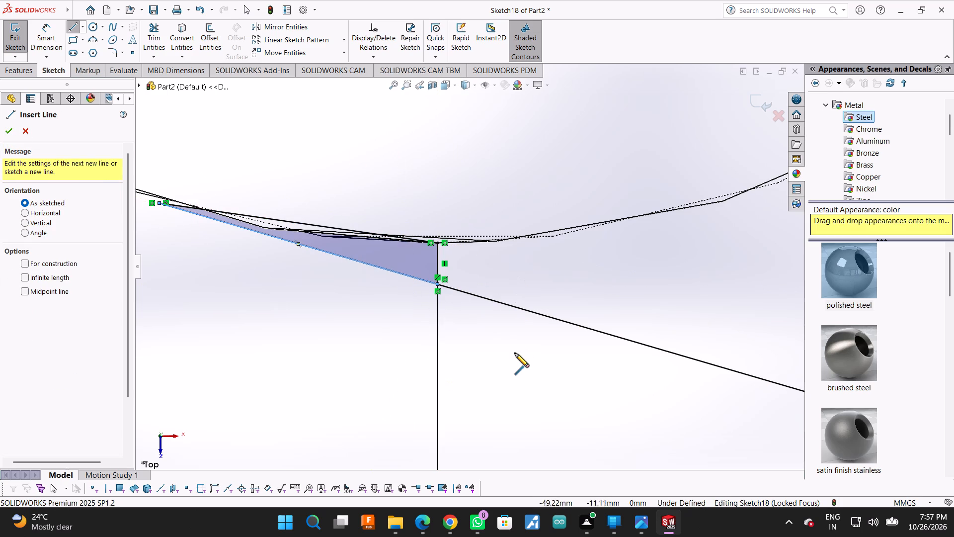
click(7, 132)
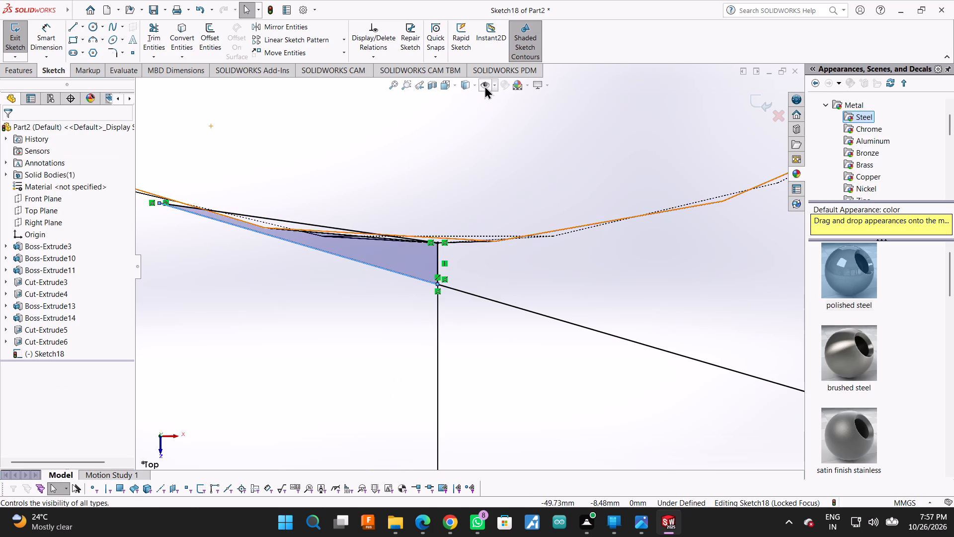
Set the model's display style to Shaded With Edges.
click(474, 88)
click(468, 101)
scroll(512, 246, up, 1)
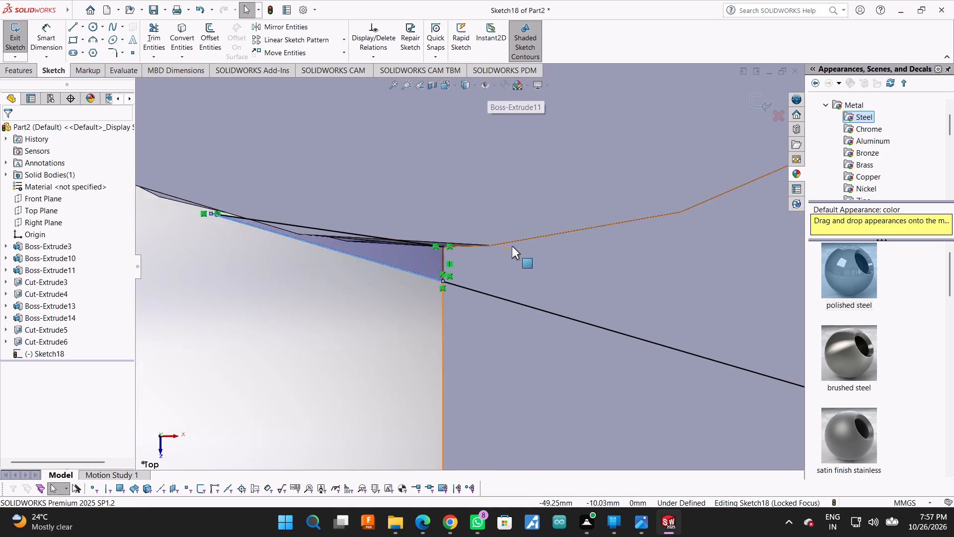
scroll(512, 246, up, 2)
scroll(249, 364, up, 2)
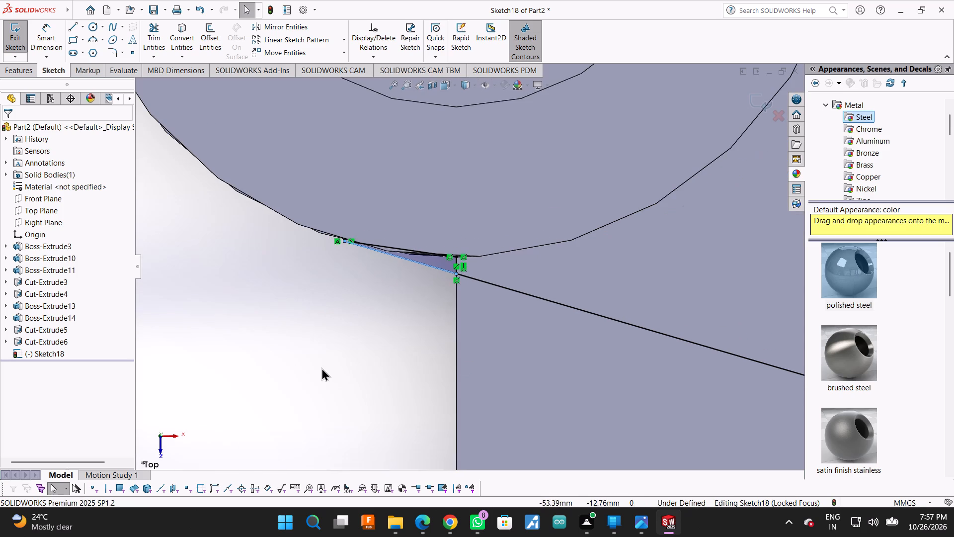
Try to extrude the sketch as a Blind boss 6 mm deep with the direction reversed and Merge result on.
double_click(20, 75)
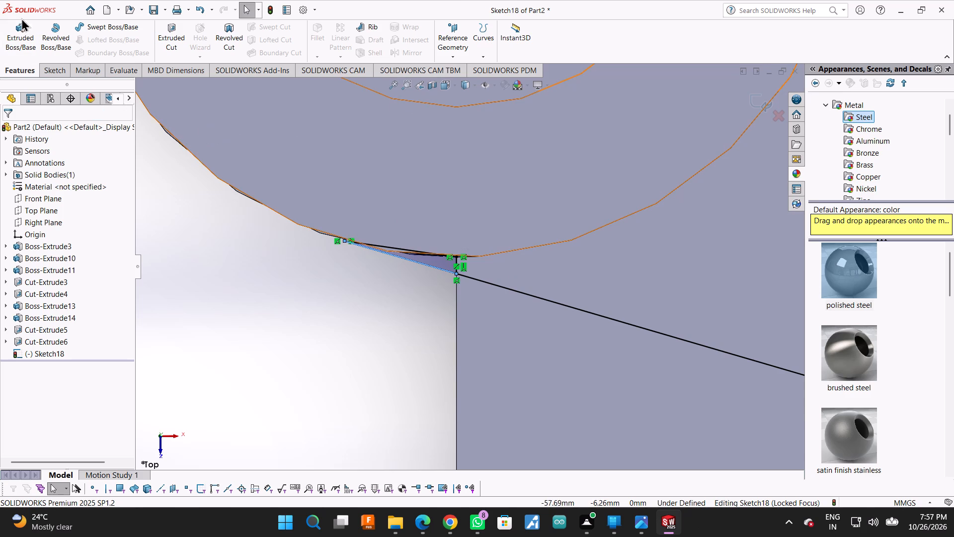
click(19, 39)
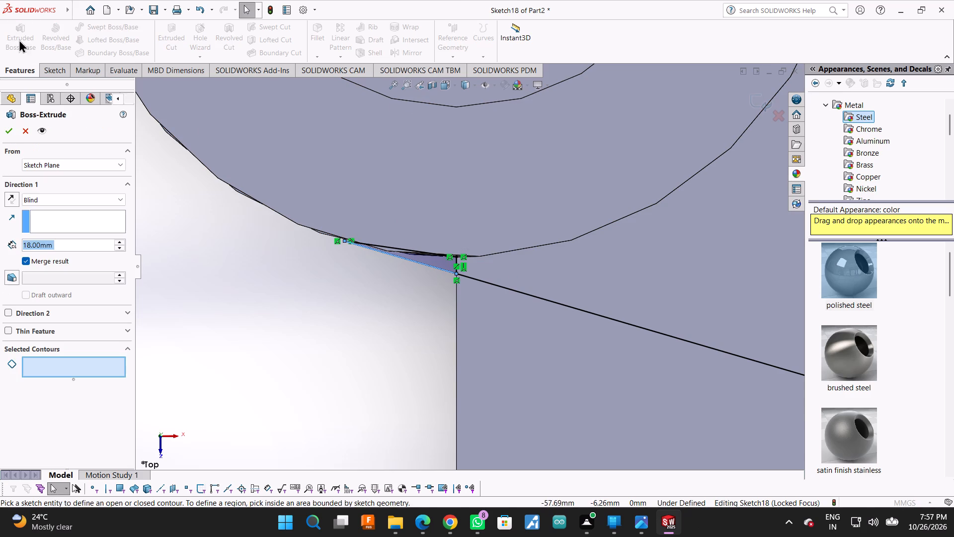
key(6)
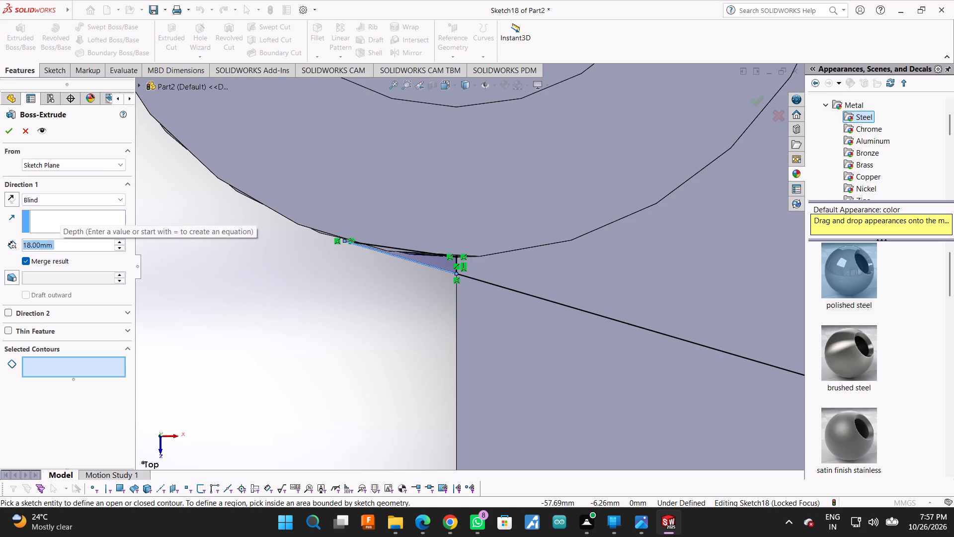
key(Return)
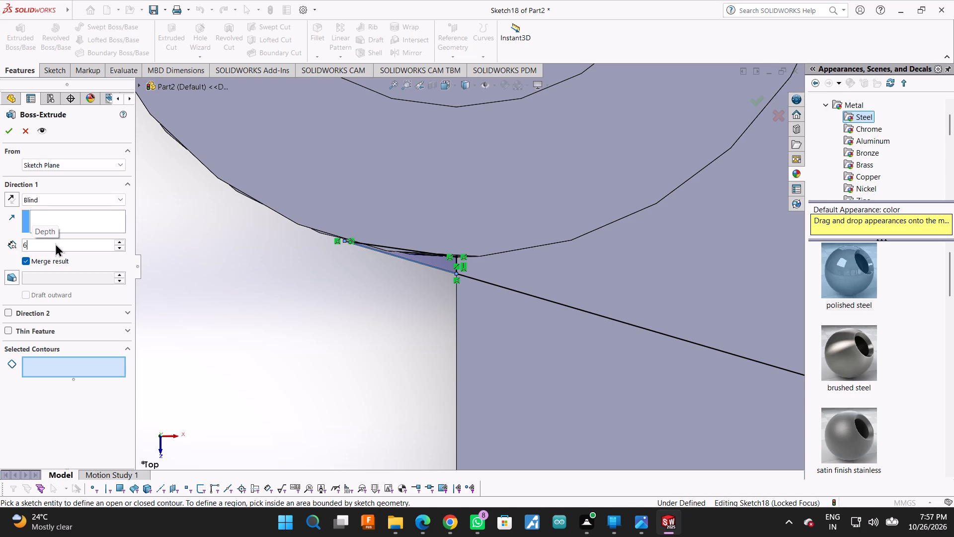
scroll(377, 311, up, 11)
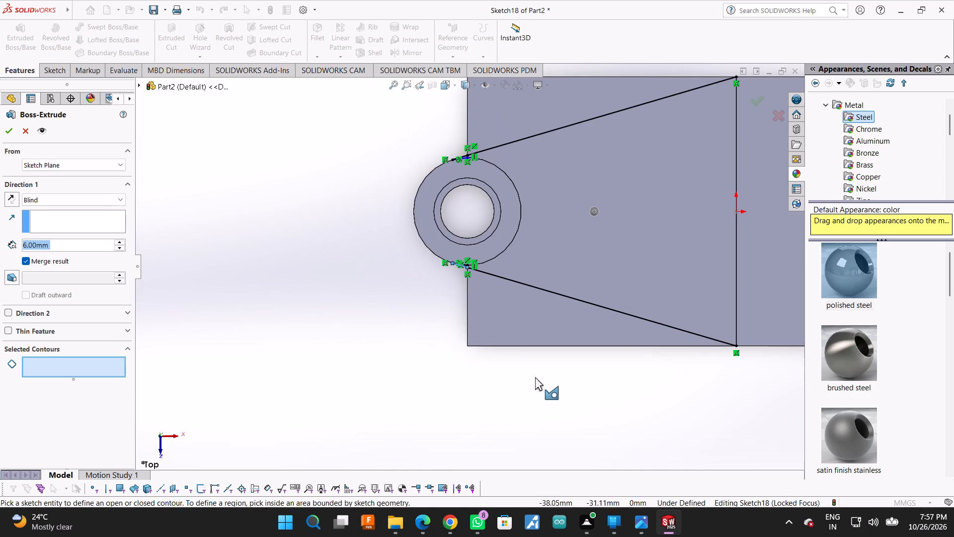
middle_drag(564, 391, 593, 282)
click(10, 195)
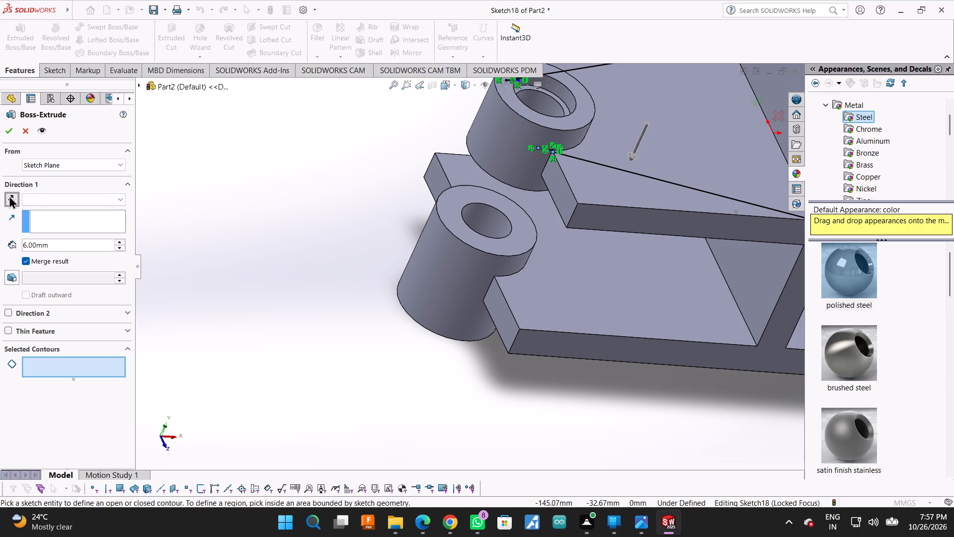
double_click(7, 125)
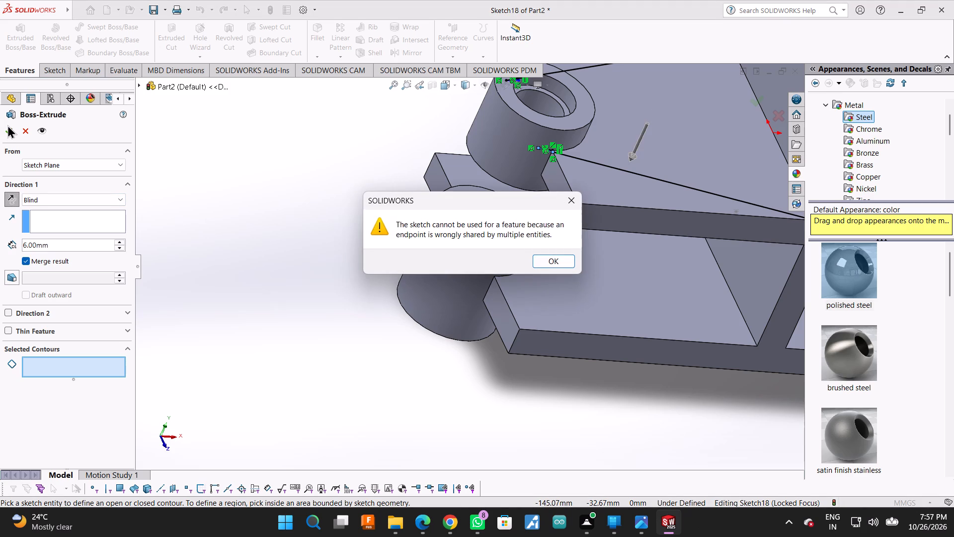
click(554, 258)
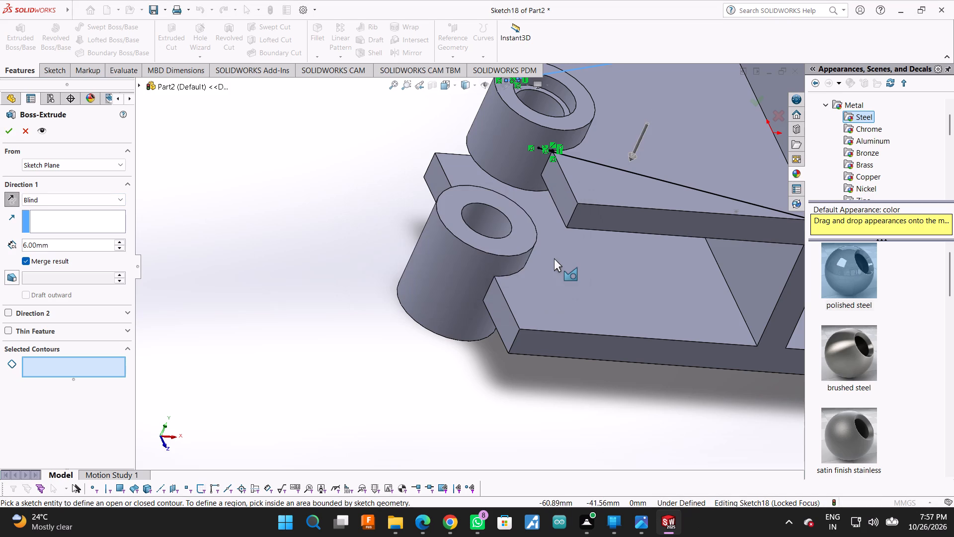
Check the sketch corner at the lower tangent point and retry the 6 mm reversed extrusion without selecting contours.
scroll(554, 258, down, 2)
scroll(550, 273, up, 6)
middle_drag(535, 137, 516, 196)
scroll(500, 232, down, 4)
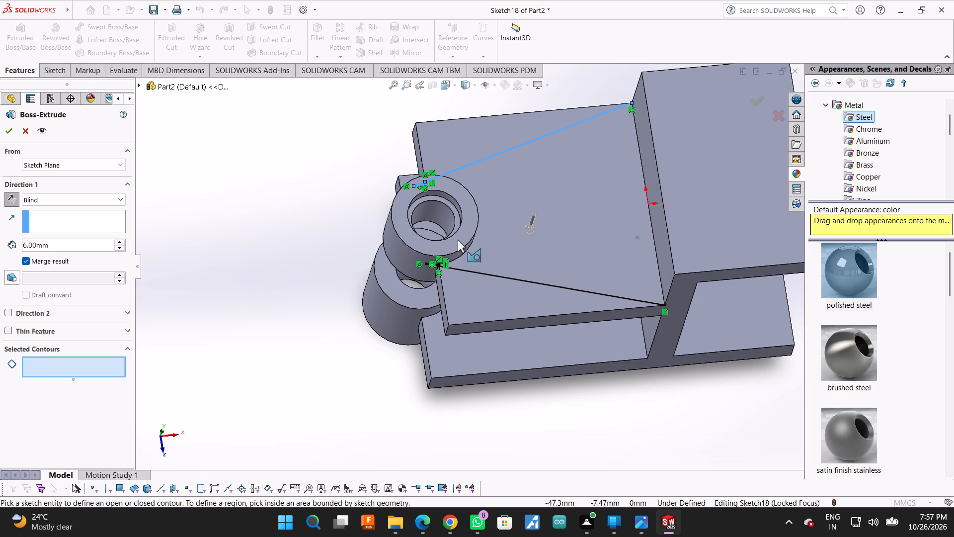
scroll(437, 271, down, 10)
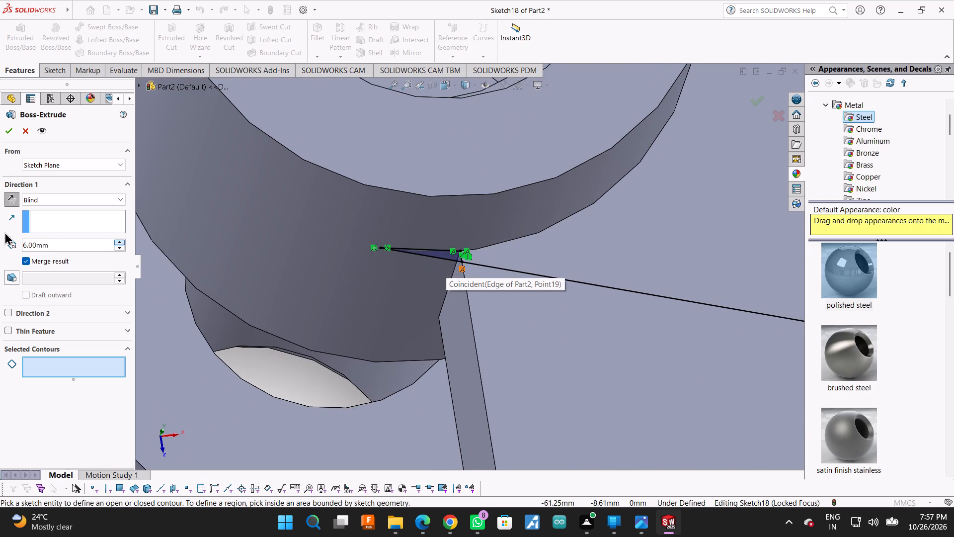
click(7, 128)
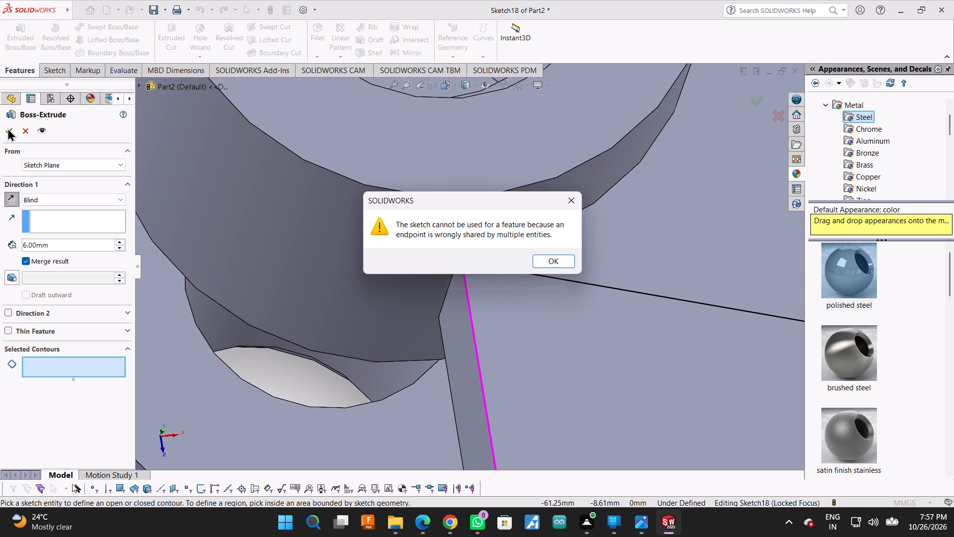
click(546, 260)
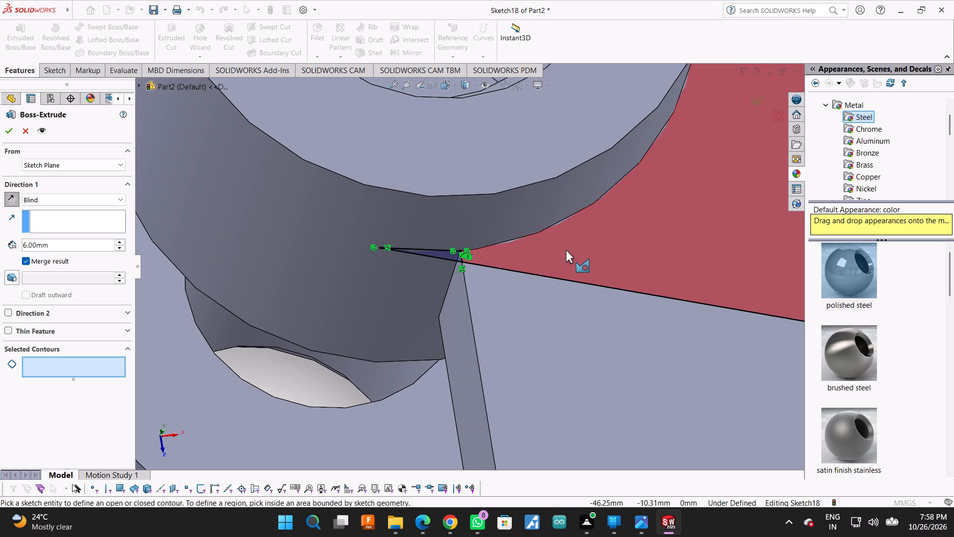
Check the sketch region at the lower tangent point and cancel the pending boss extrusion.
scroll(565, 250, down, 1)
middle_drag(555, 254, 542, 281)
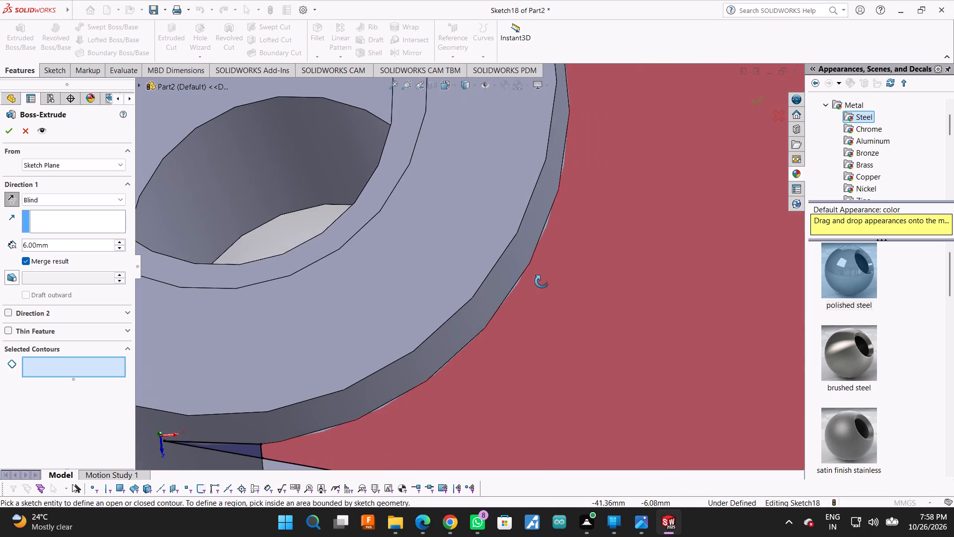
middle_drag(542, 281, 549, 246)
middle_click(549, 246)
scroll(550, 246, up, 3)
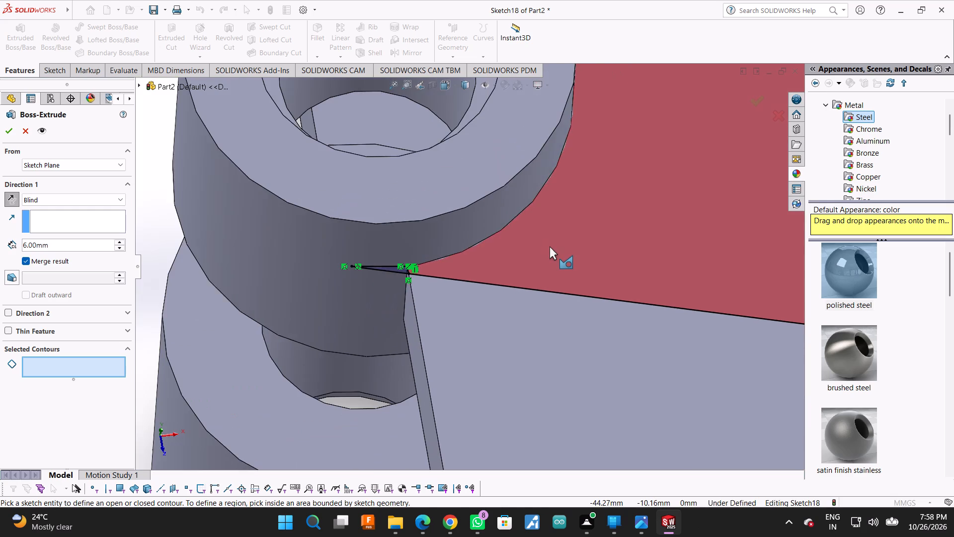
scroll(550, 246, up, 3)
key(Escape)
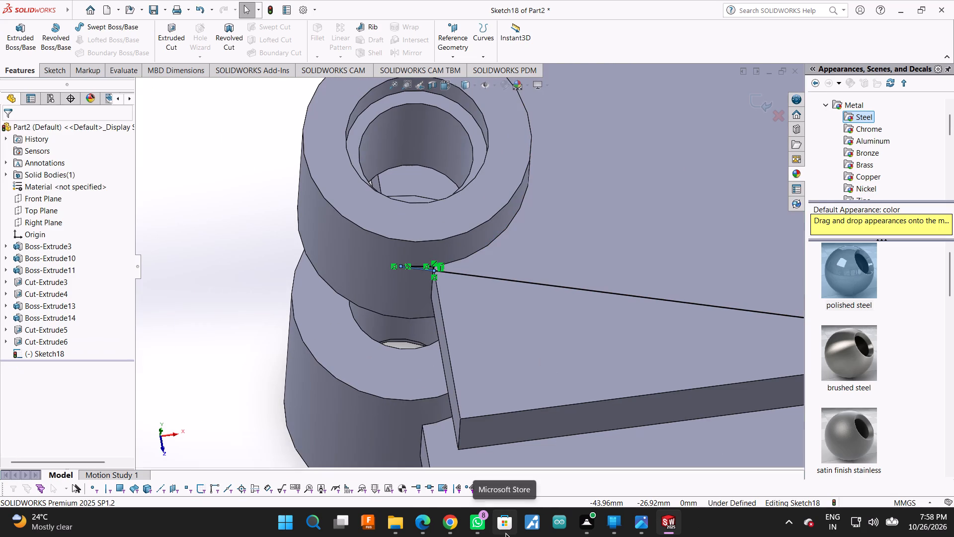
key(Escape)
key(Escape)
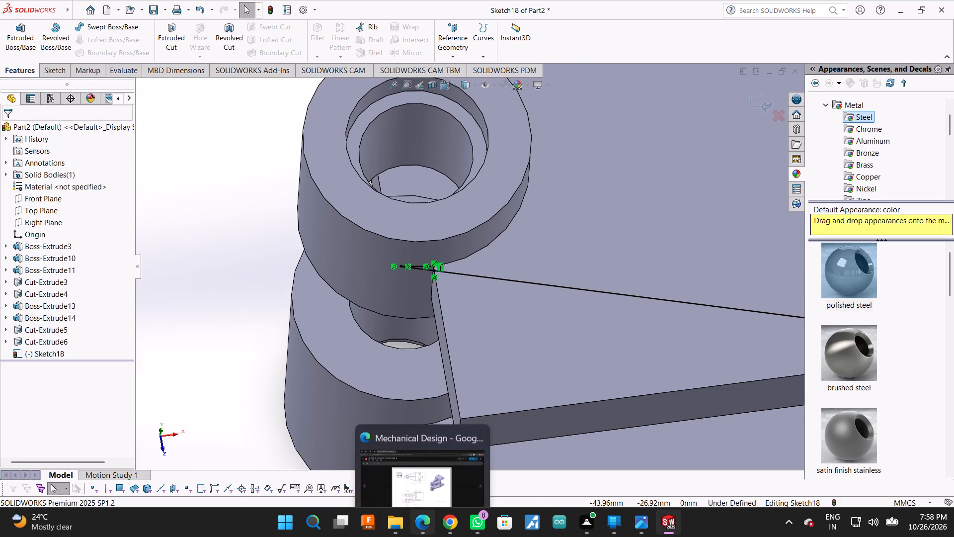
Undo the corner triangles, tangent relations and sloped lines until the sketch on the arm's face is empty.
key(ctrl+z)
key(ctrl+z)
key(ctrl+z)
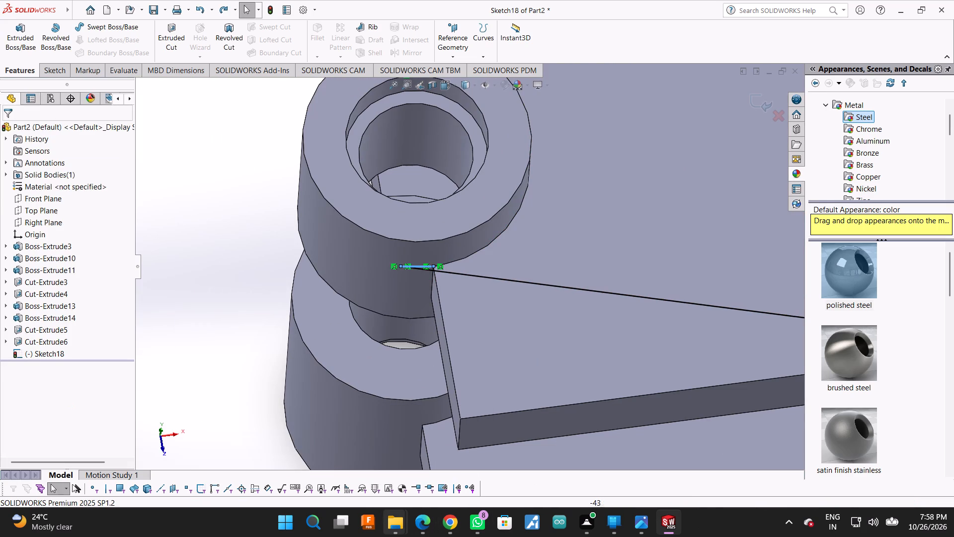
key(ctrl+z)
scroll(473, 294, up, 3)
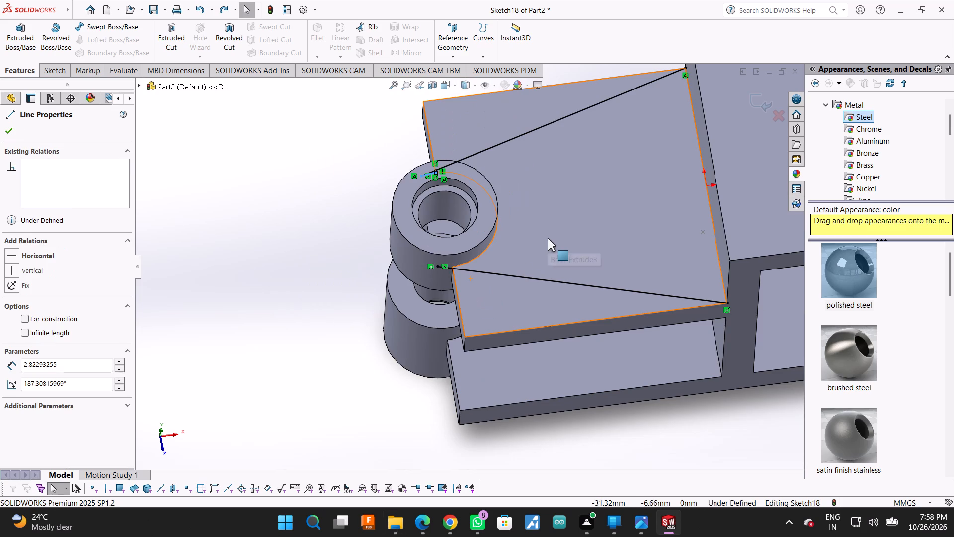
key(ctrl+z)
key(ctrl+z)
key(ctrl+z)
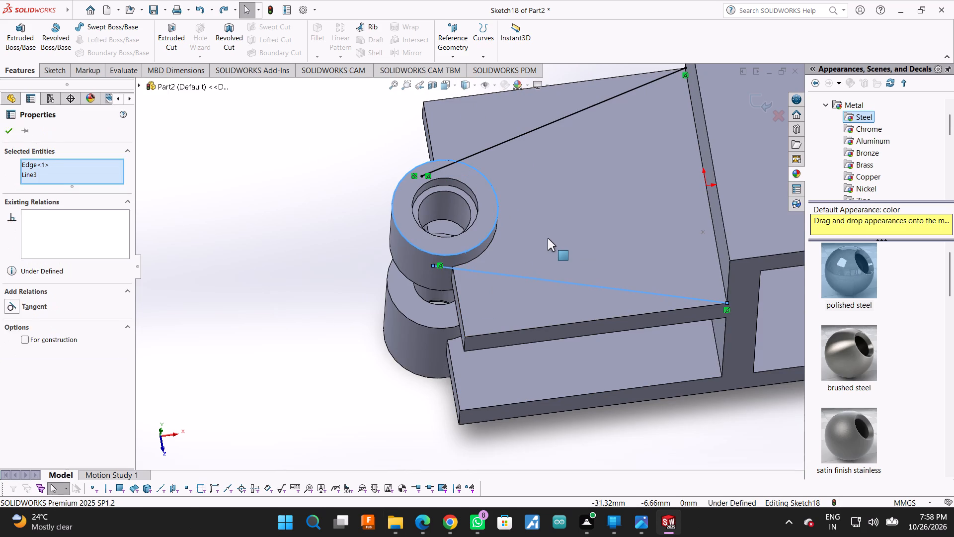
key(ctrl+z)
key(ctrl+z)
key(ctrl+z)
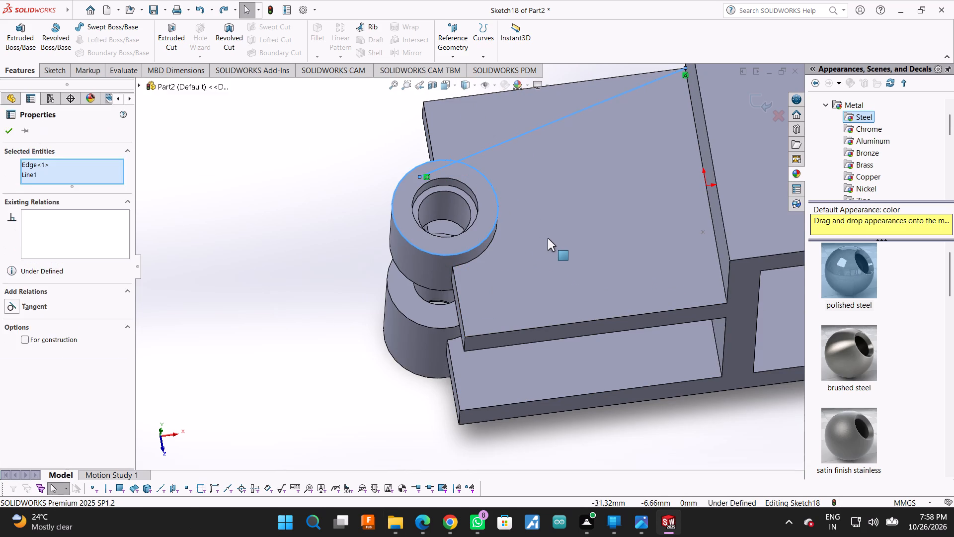
key(ctrl+z)
In top view, chain lines from the arm's upper step corner to the boss circle, across it, and to the lower corner, about 56, 18 and 57 mm.
right_click(548, 238)
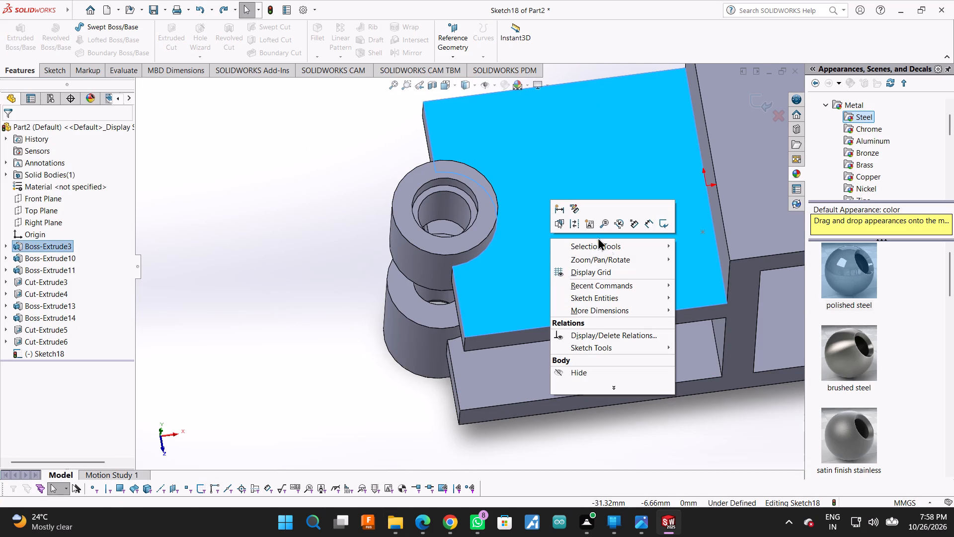
click(48, 206)
double_click(98, 189)
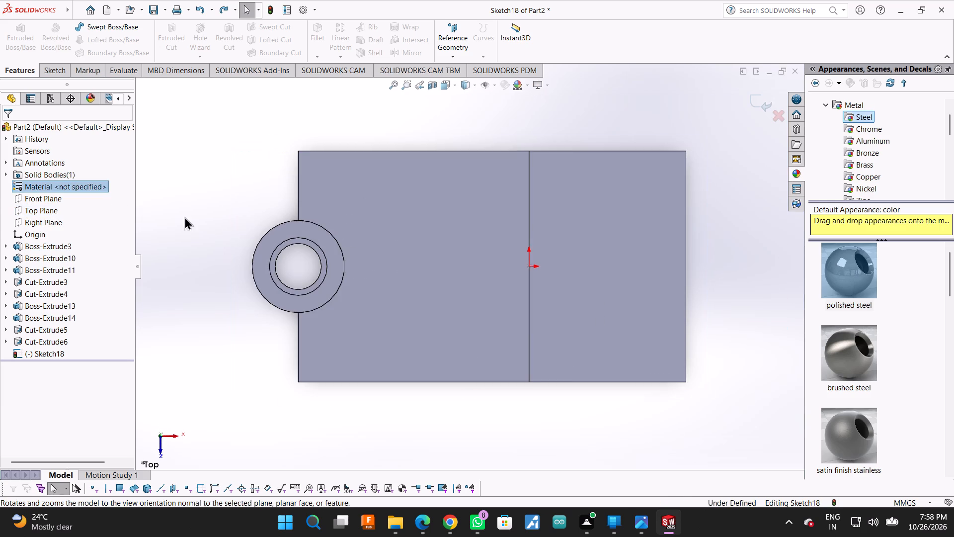
click(385, 243)
right_click(385, 278)
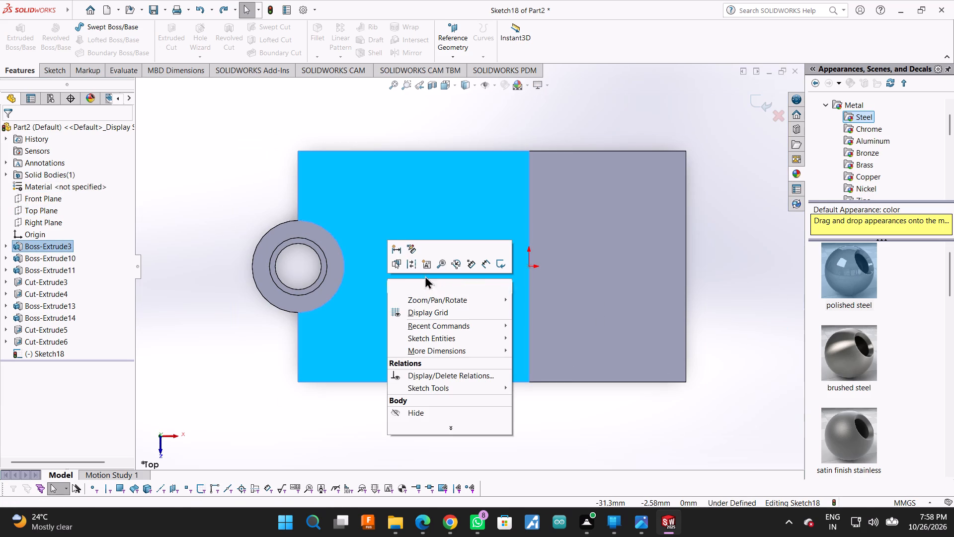
click(498, 335)
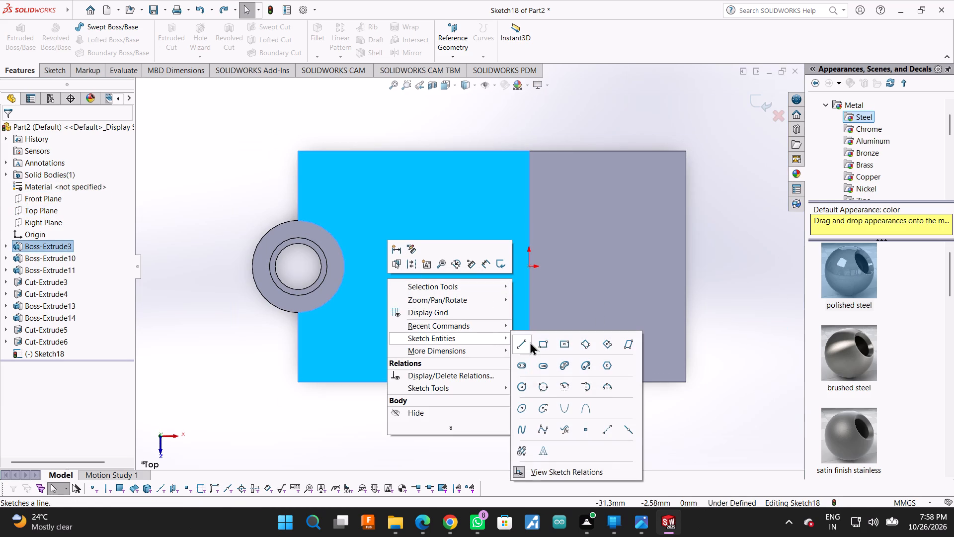
click(529, 342)
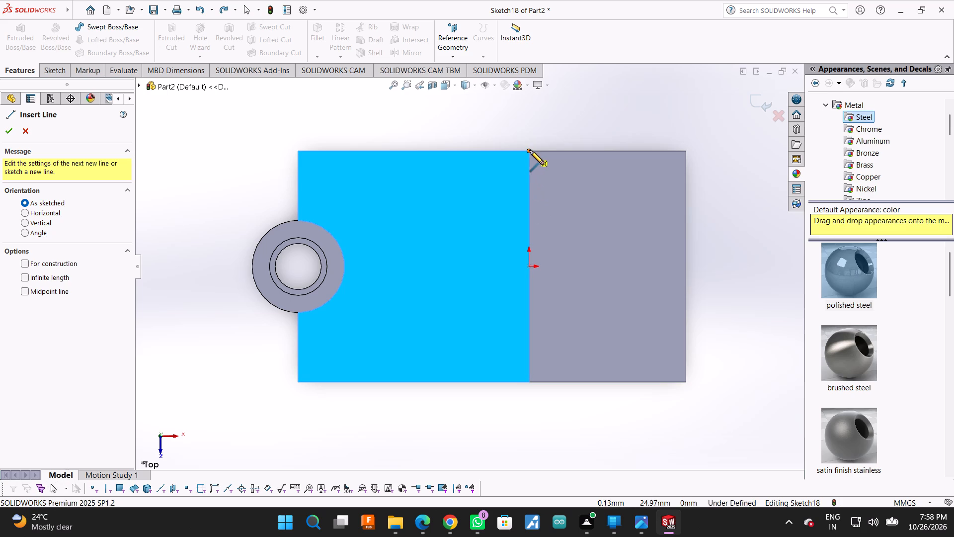
click(528, 150)
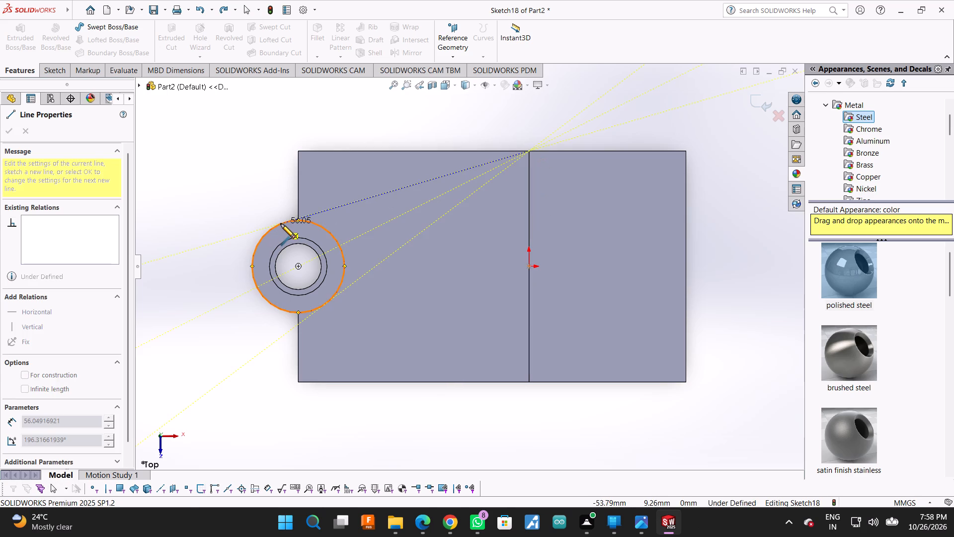
click(281, 224)
scroll(316, 222, down, 3)
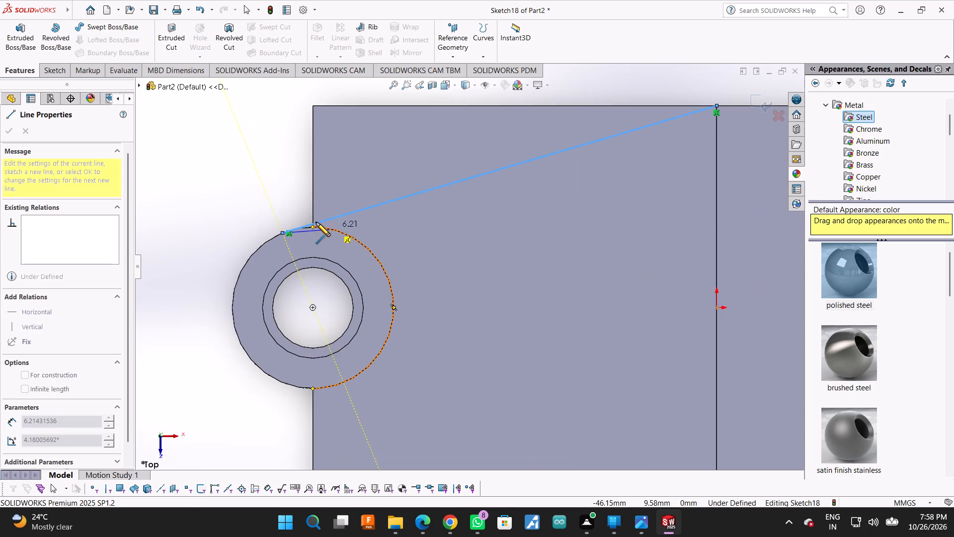
click(276, 381)
scroll(276, 381, up, 6)
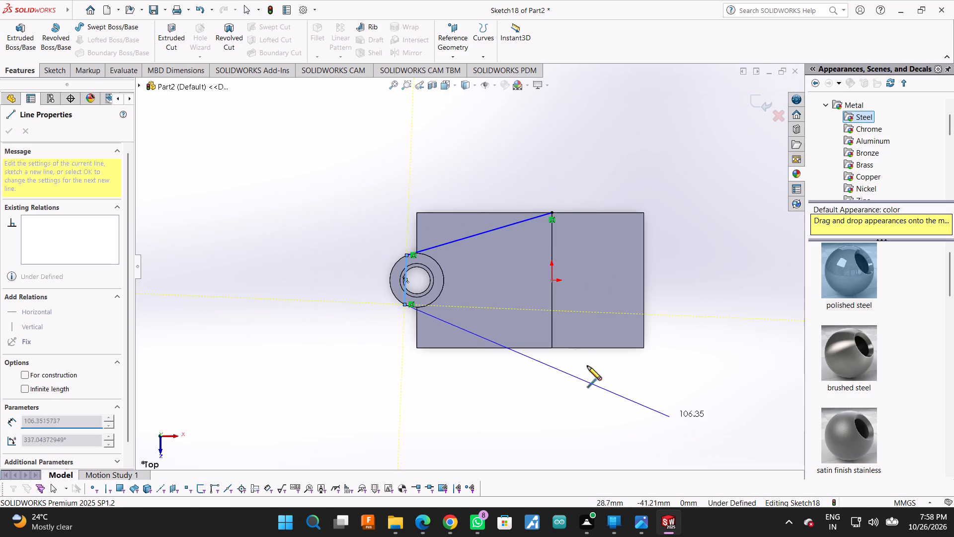
scroll(566, 328, down, 7)
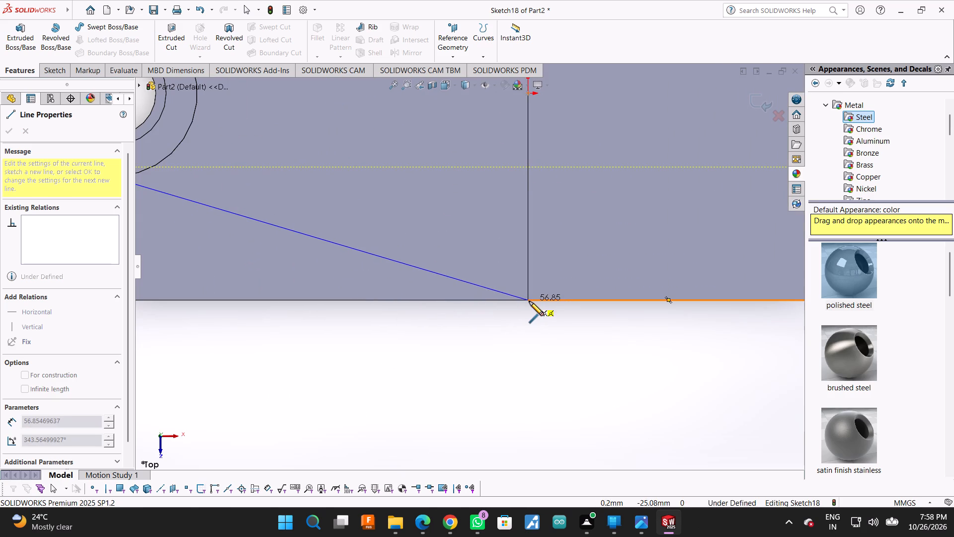
click(528, 301)
scroll(423, 304, up, 5)
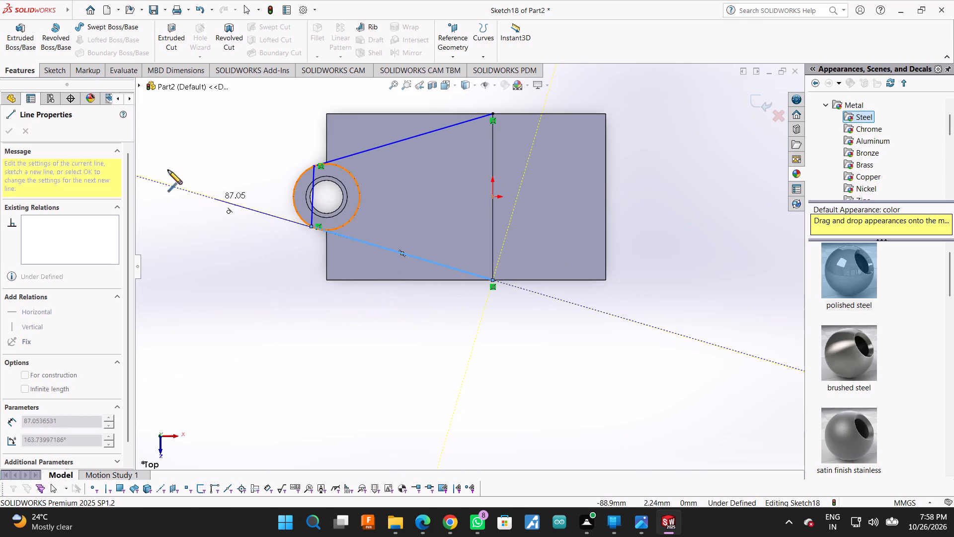
key(Escape)
Trim away the short line crossing the boss, leaving the two sloped lines.
click(54, 66)
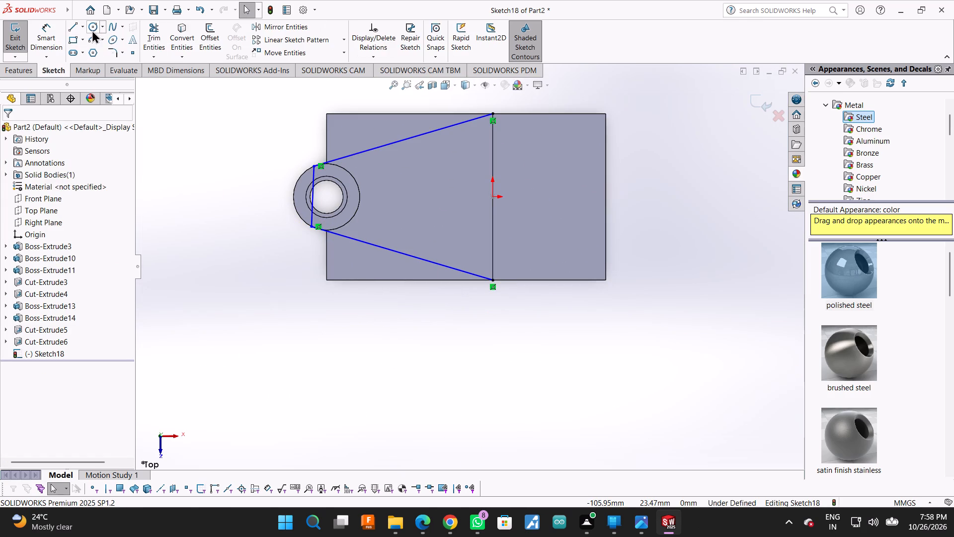
click(156, 32)
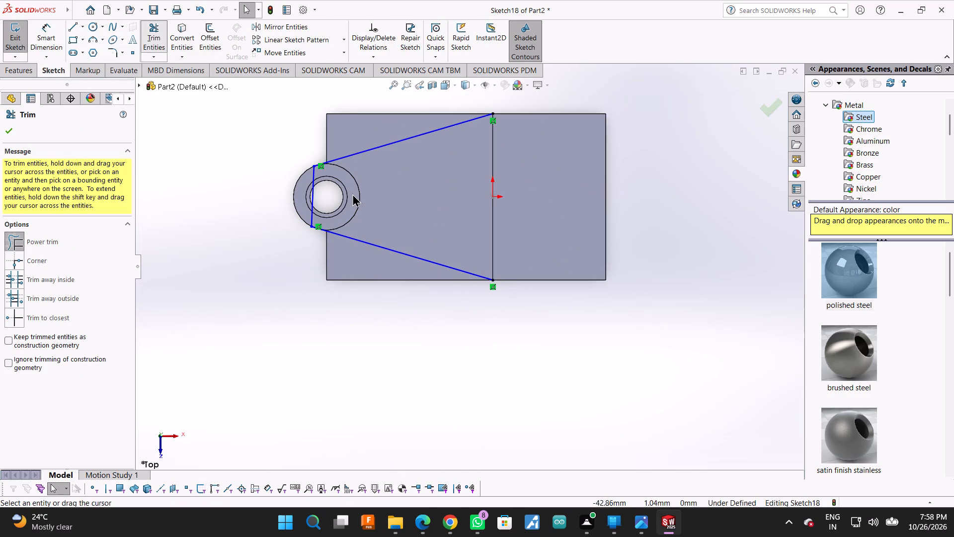
drag(352, 193, 291, 199)
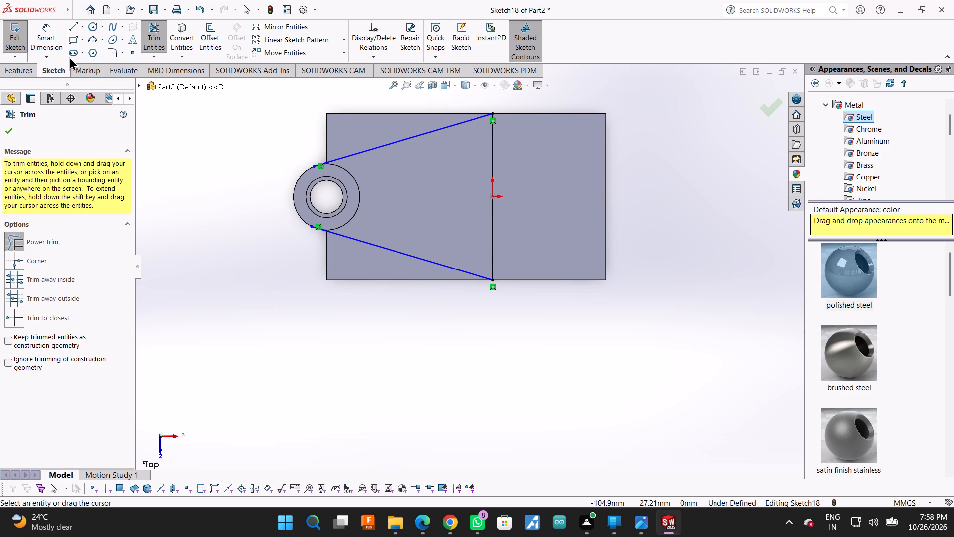
click(436, 131)
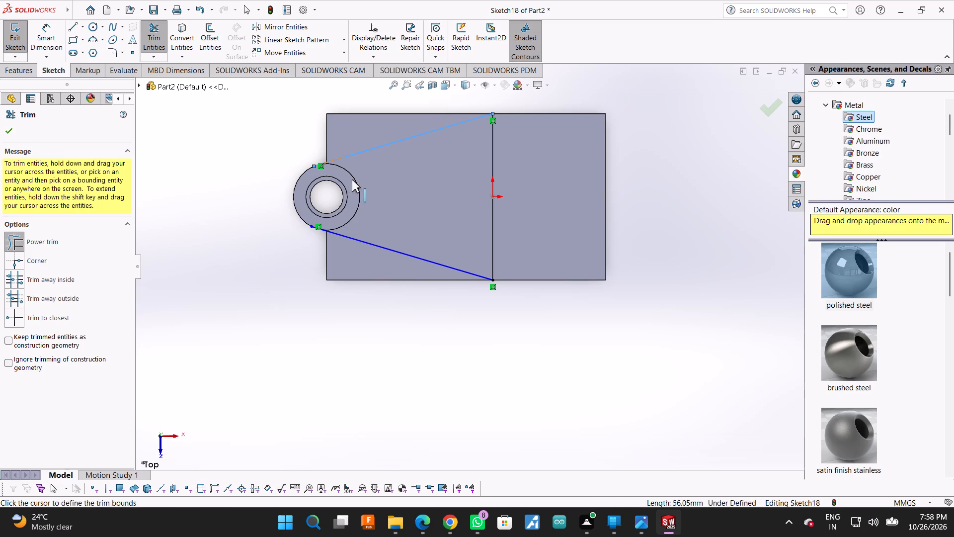
scroll(352, 179, down, 3)
key(Escape)
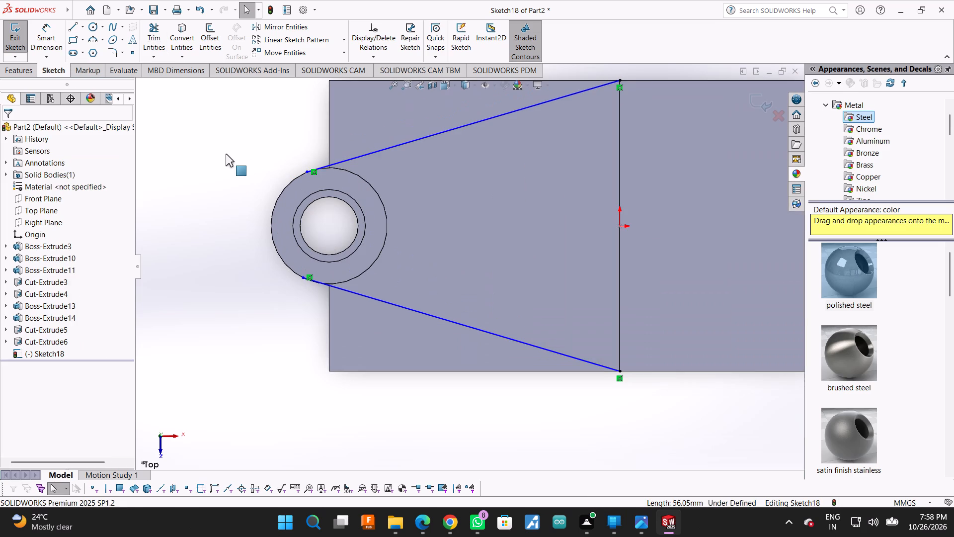
Make the upper sloped line tangent to the boss's outer circular edge.
click(389, 152)
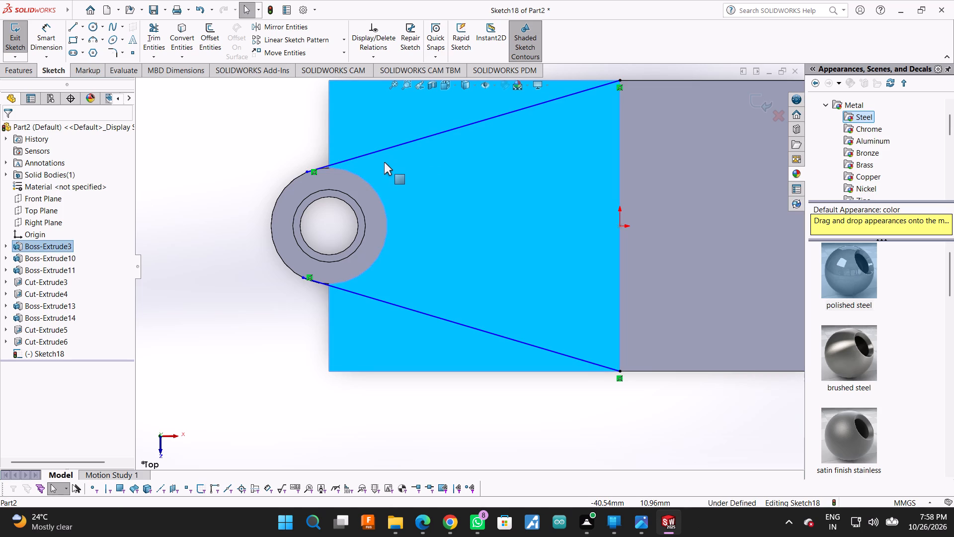
key(Escape)
click(383, 149)
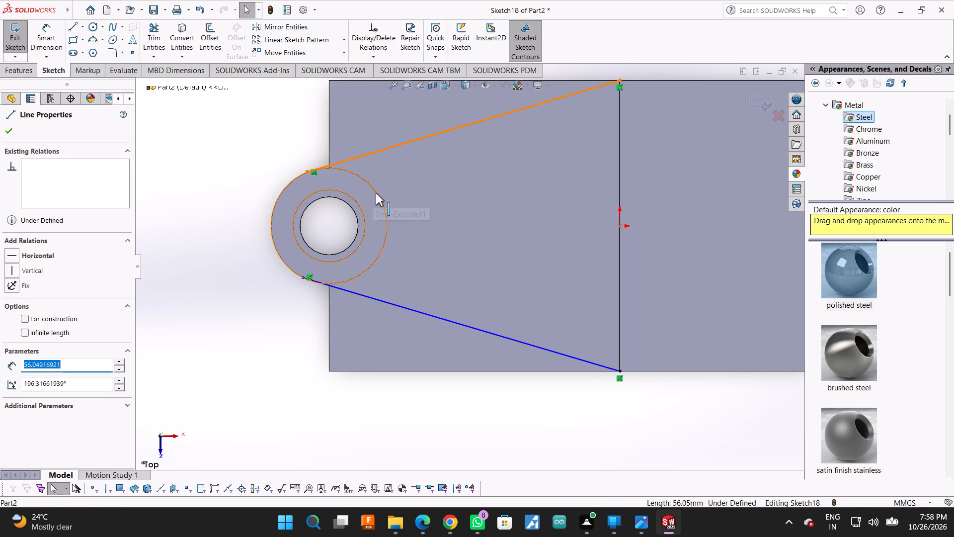
ctrl+click(377, 193)
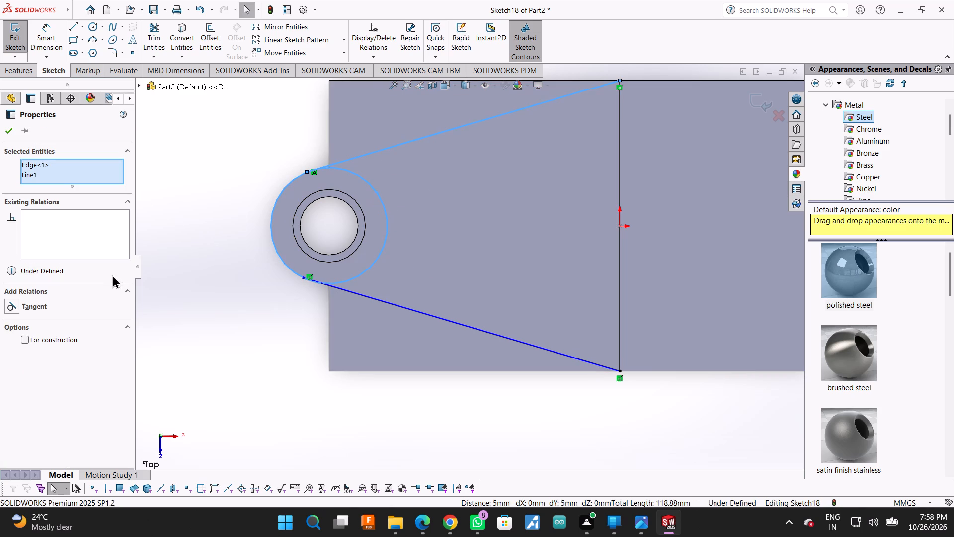
click(81, 313)
click(47, 308)
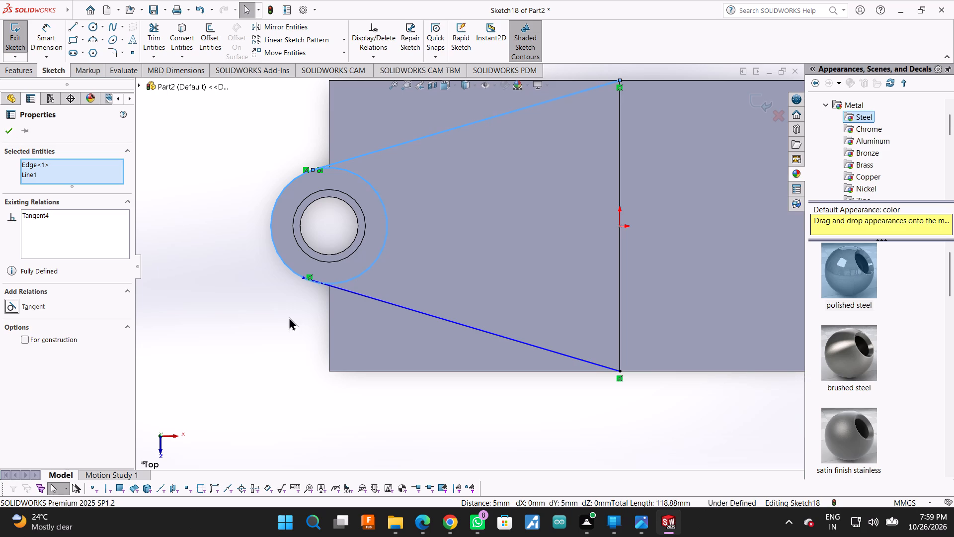
click(7, 133)
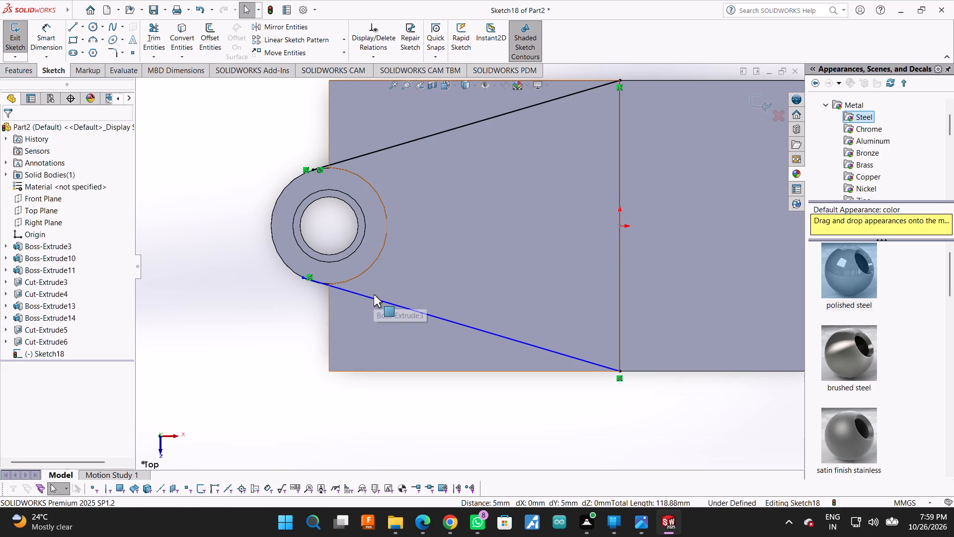
Make the lower sloped line tangent to the boss's outer circular edge.
double_click(388, 302)
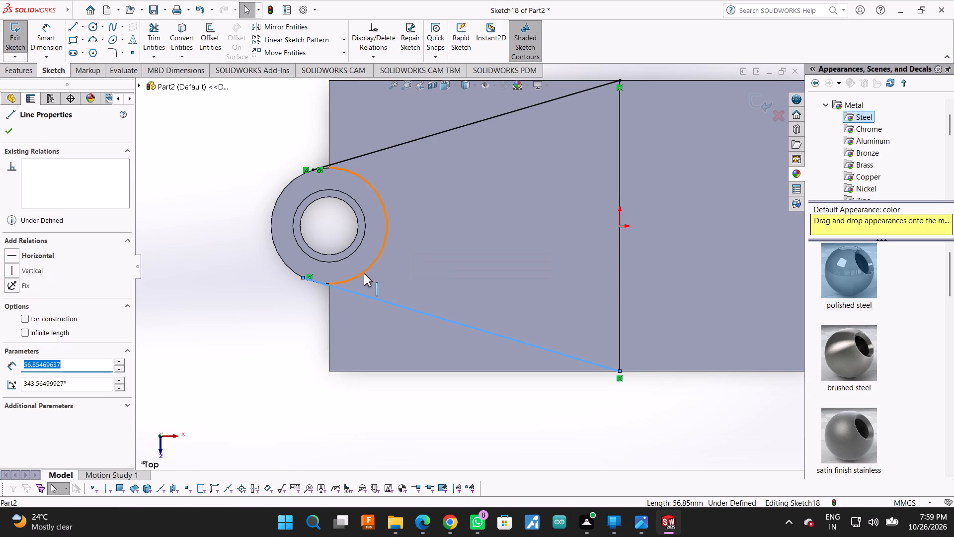
ctrl+click(289, 268)
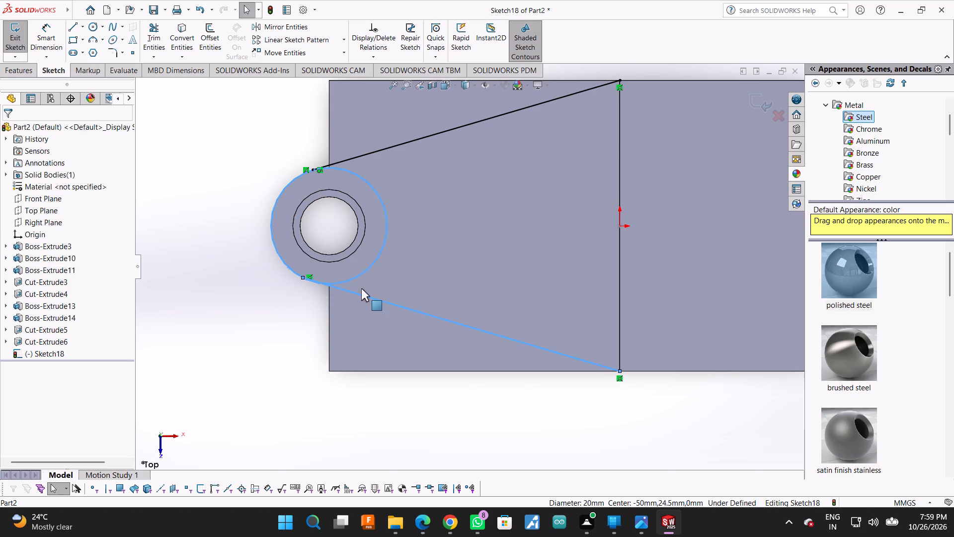
key(Escape)
click(384, 302)
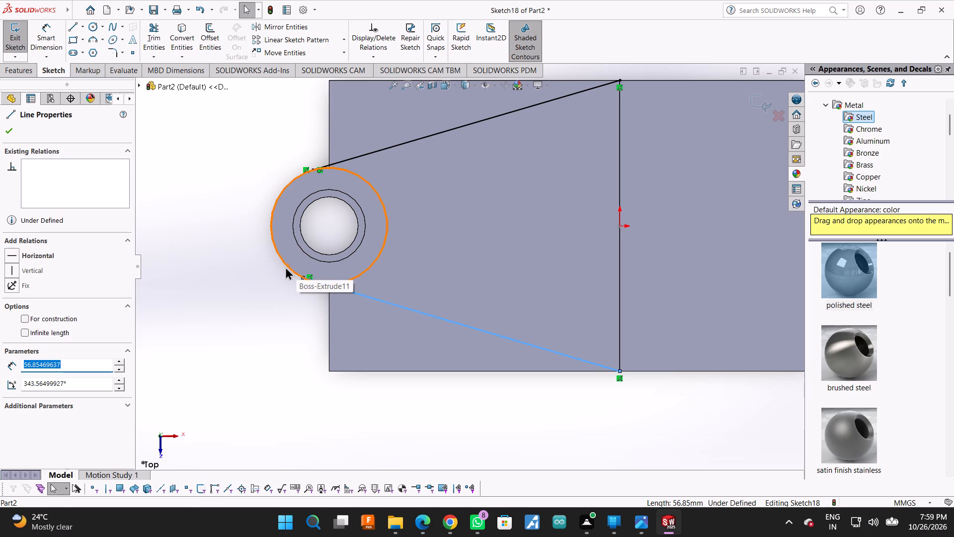
ctrl+click(288, 265)
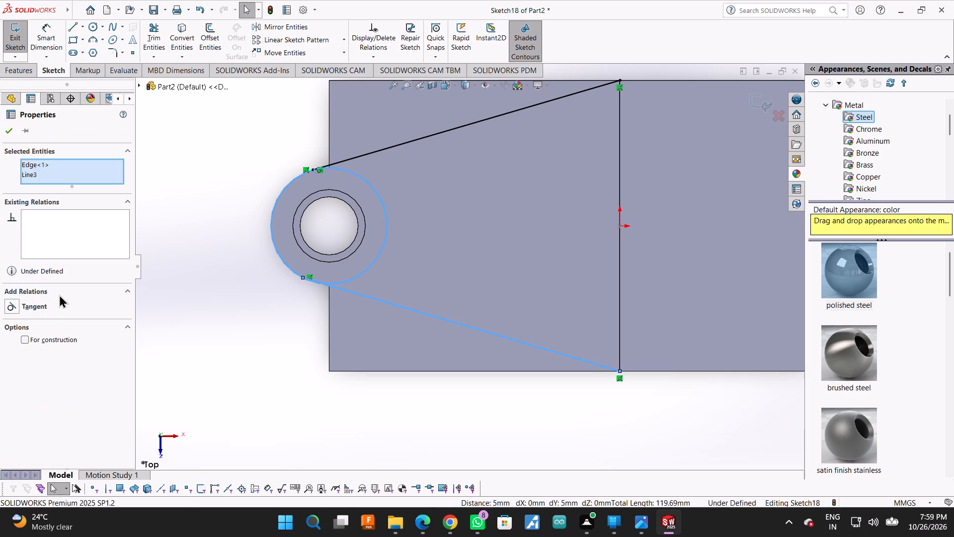
click(42, 305)
click(7, 137)
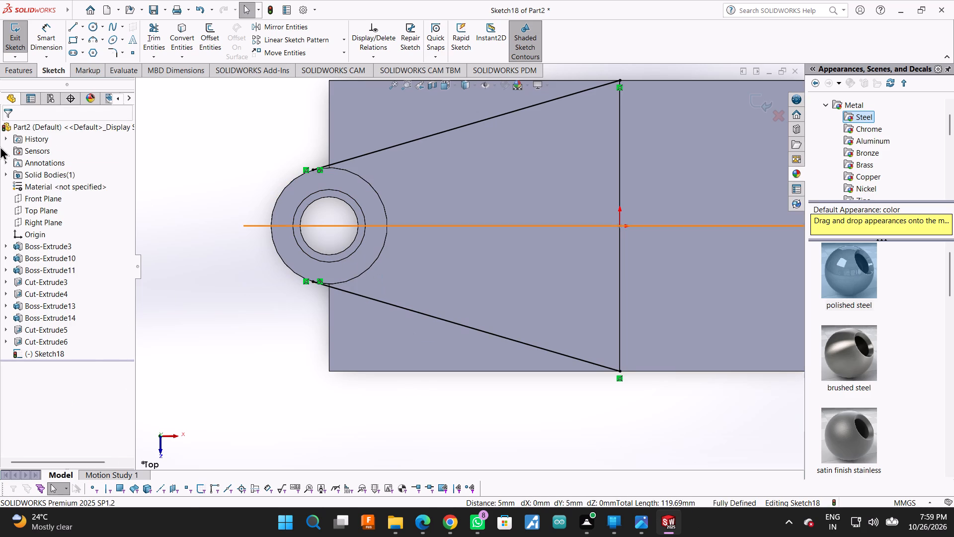
Examine where the sloped lines meet the boss's outer circle.
scroll(272, 136, down, 1)
scroll(346, 197, down, 4)
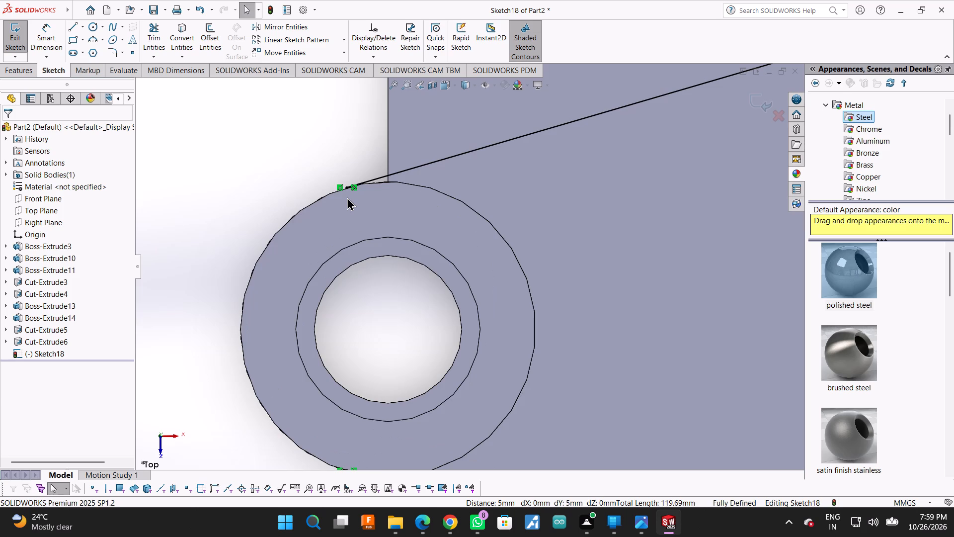
scroll(347, 197, down, 8)
scroll(422, 265, down, 2)
scroll(422, 265, up, 4)
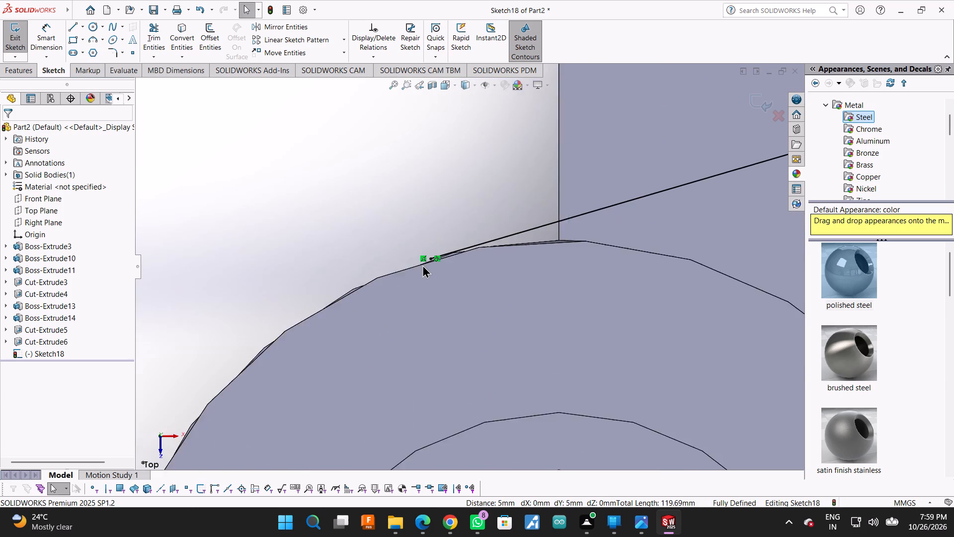
scroll(422, 265, up, 15)
scroll(504, 318, down, 2)
scroll(579, 361, down, 1)
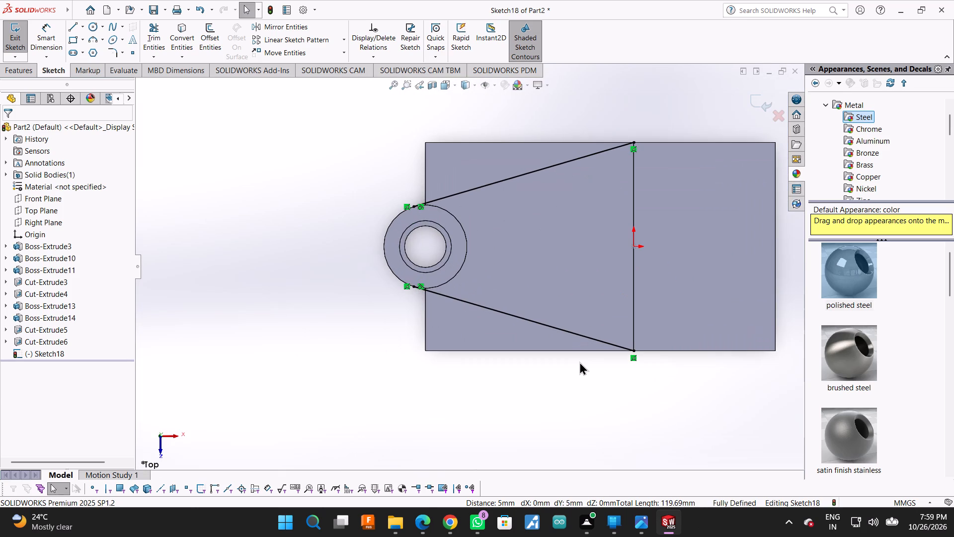
From the lower tangent point, draw a vertical line about 15.4 mm and a horizontal line about 52.8 mm to the arm's lower step corner.
click(71, 29)
scroll(424, 330, down, 2)
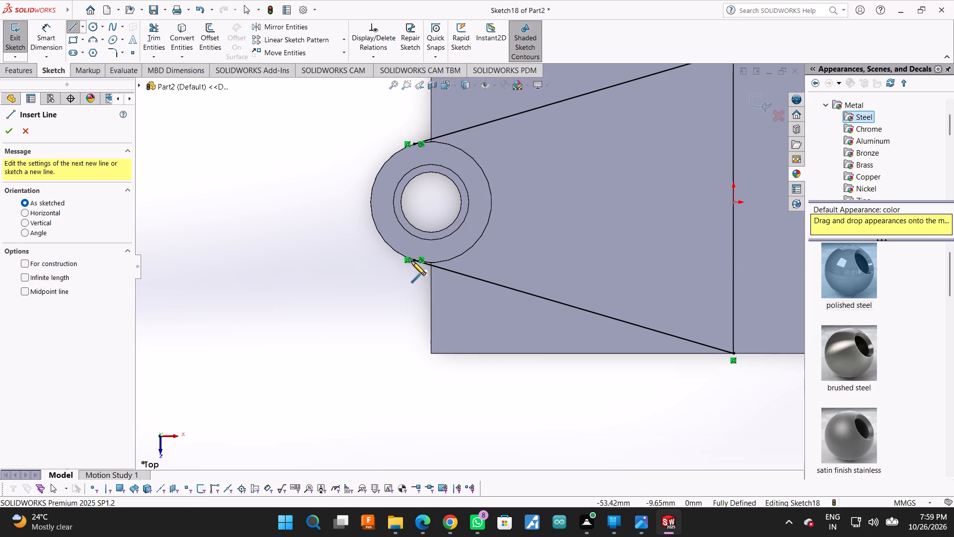
click(413, 262)
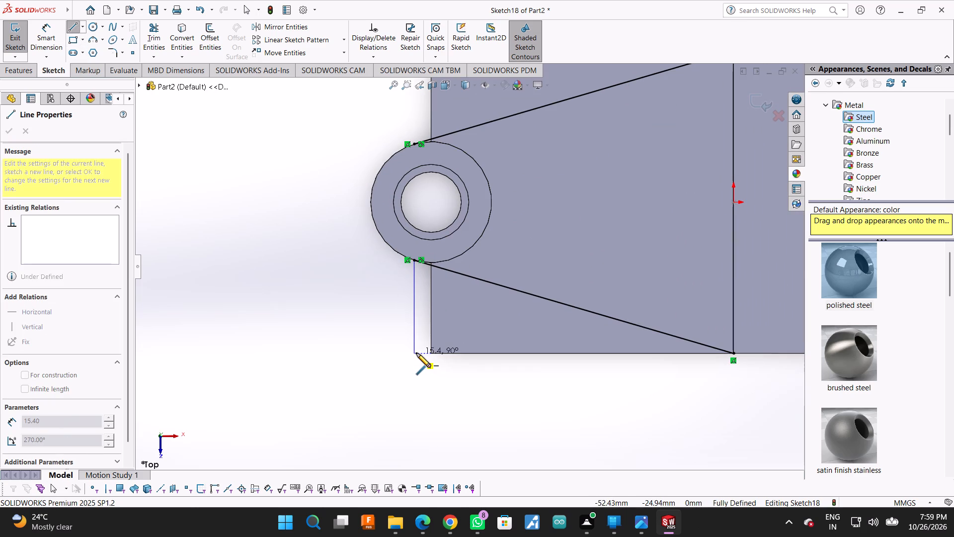
click(416, 353)
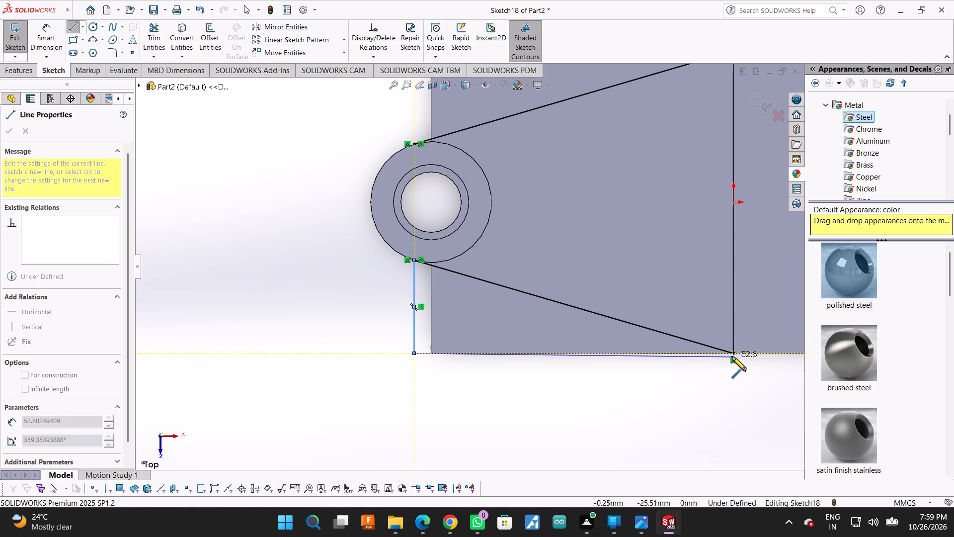
click(732, 353)
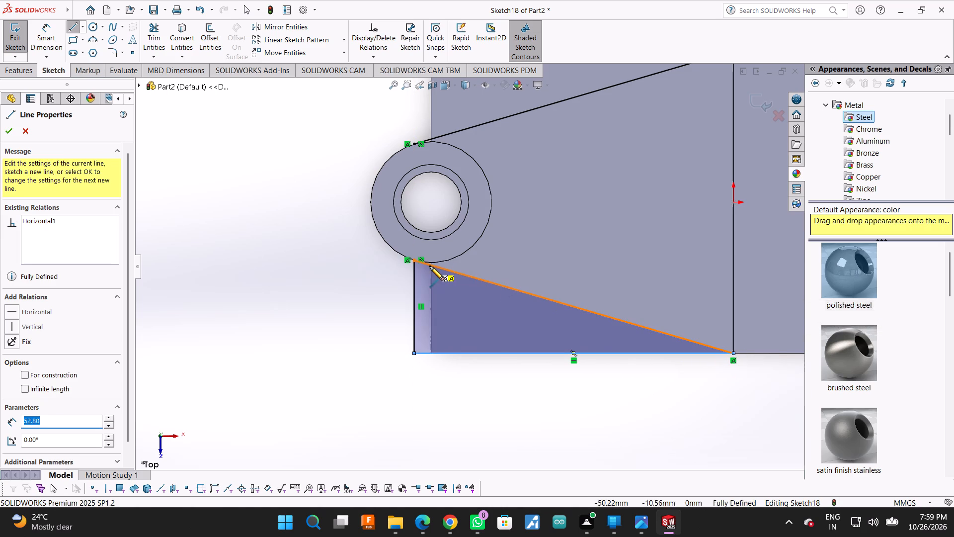
From the arm's upper step corner, draw a horizontal line about 52.8 mm and a vertical line about 15.4 mm down to the upper tangent point.
scroll(474, 284, up, 1)
scroll(497, 230, up, 3)
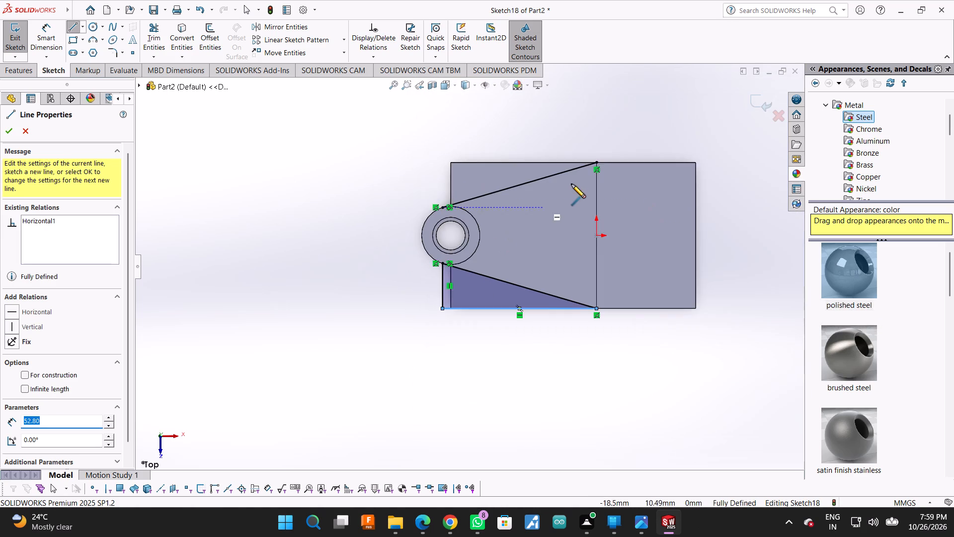
scroll(576, 180, down, 4)
click(586, 171)
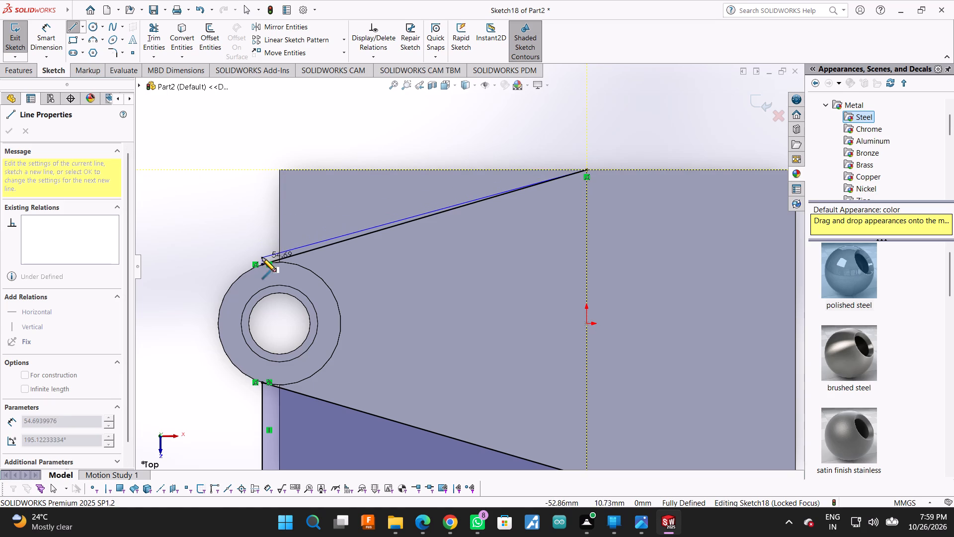
click(260, 170)
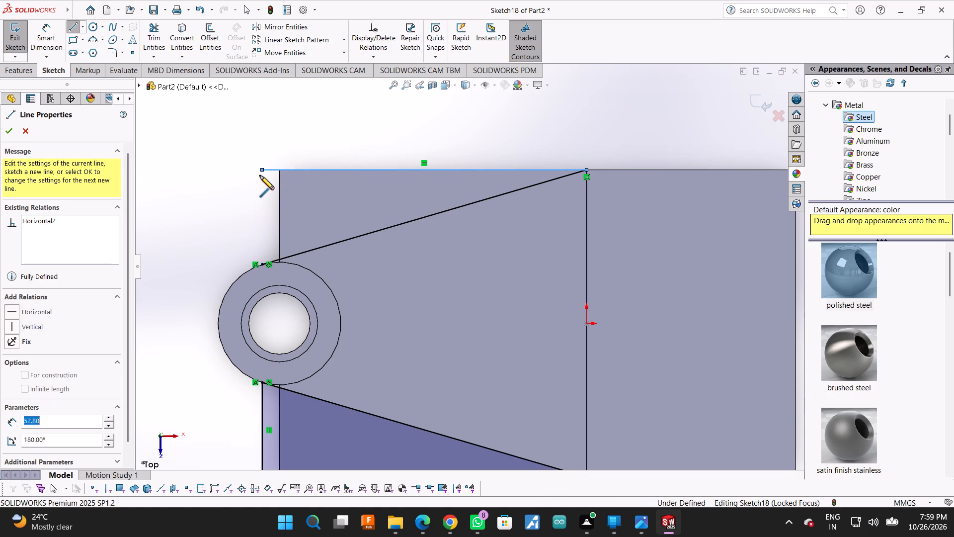
click(262, 264)
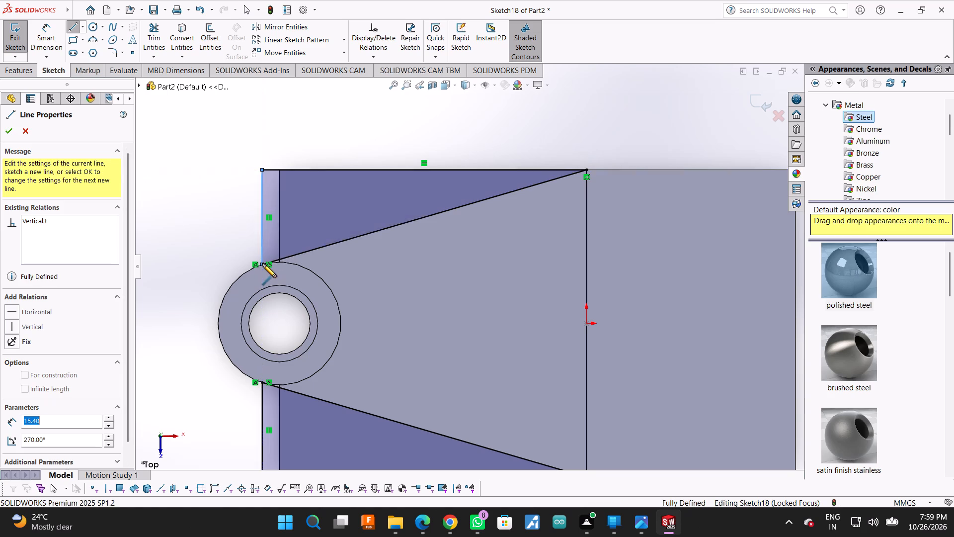
click(11, 132)
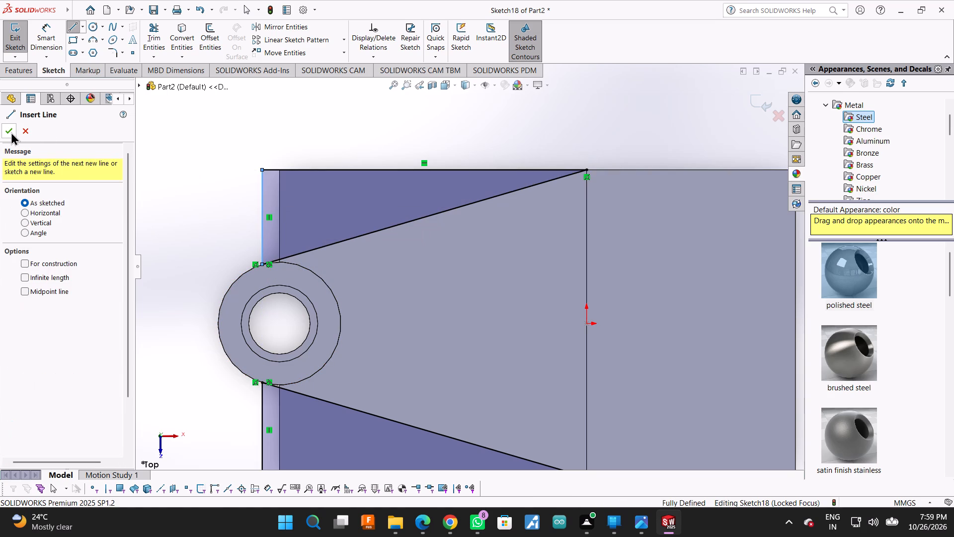
click(11, 132)
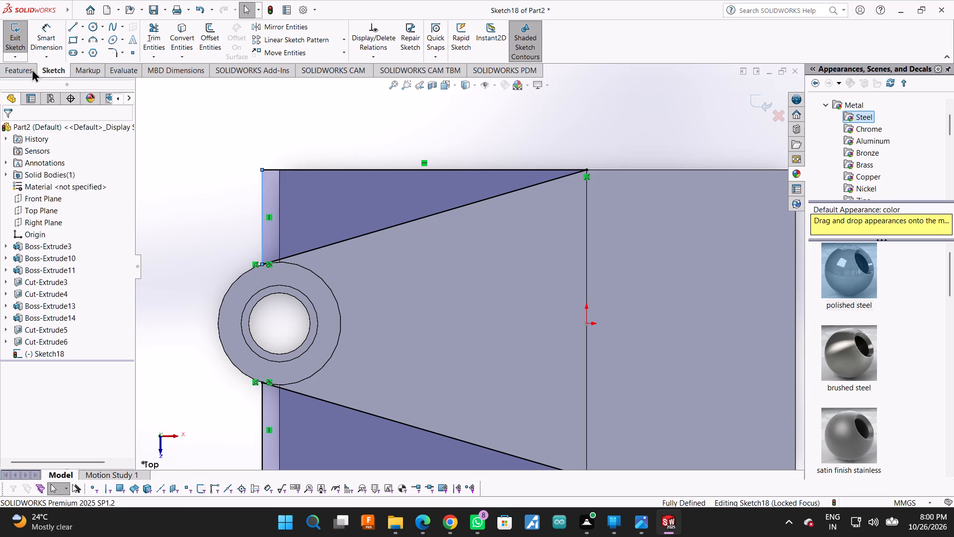
Cut-extrude the two triangular corner profiles blind to a depth of 6 mm.
click(26, 67)
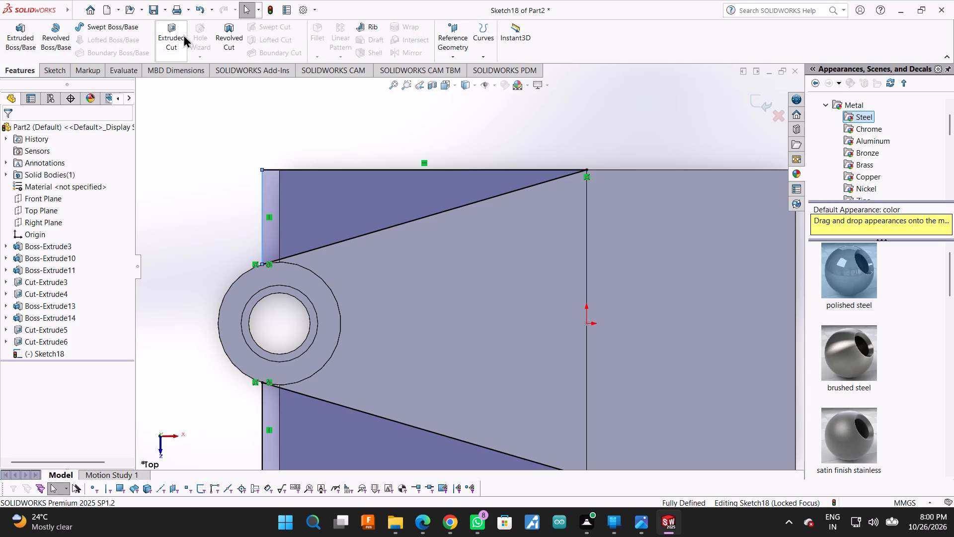
click(179, 37)
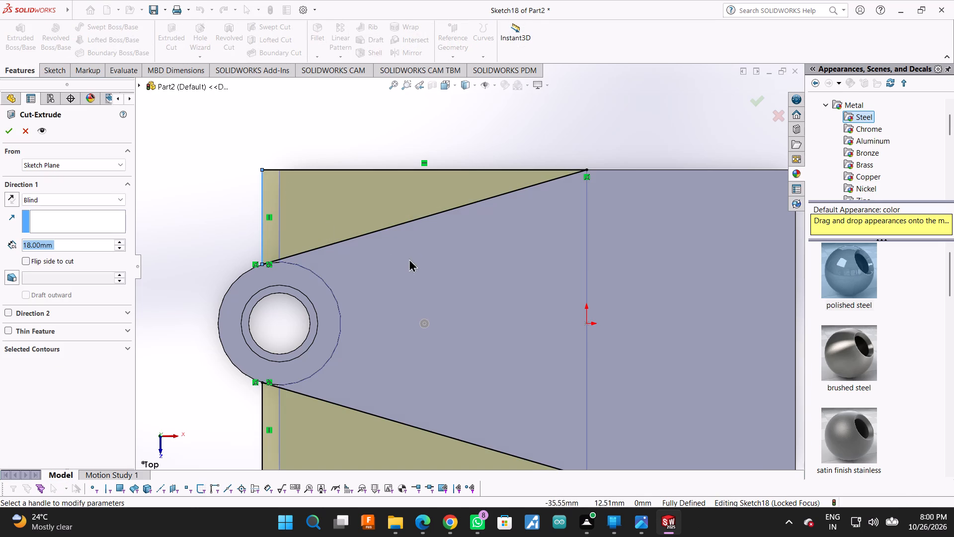
scroll(420, 206, up, 6)
middle_drag(587, 367, 605, 243)
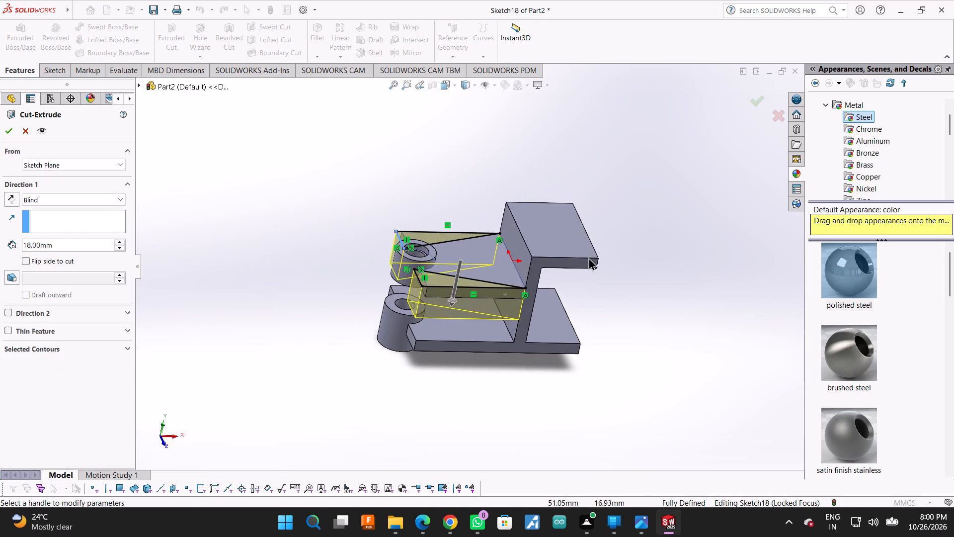
click(72, 239)
double_click(69, 243)
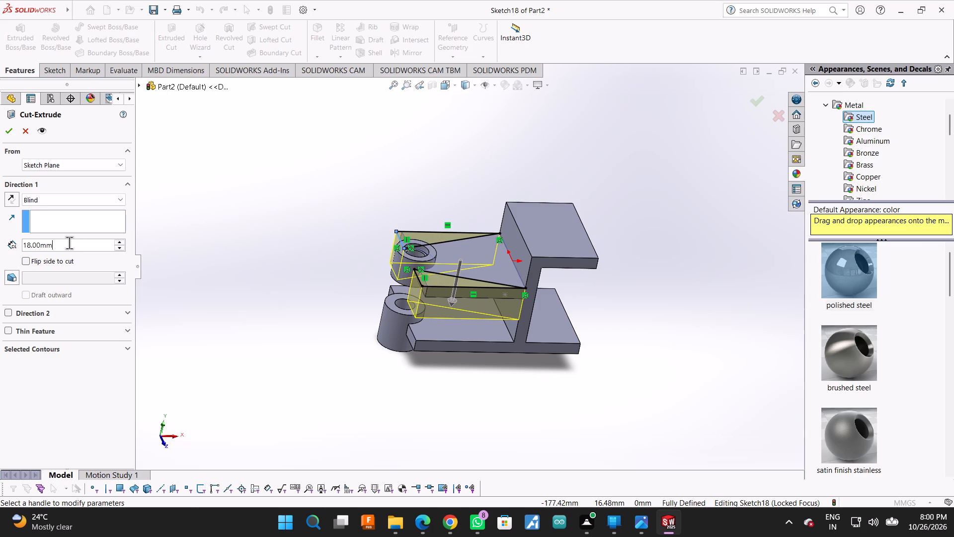
key(6)
key(Return)
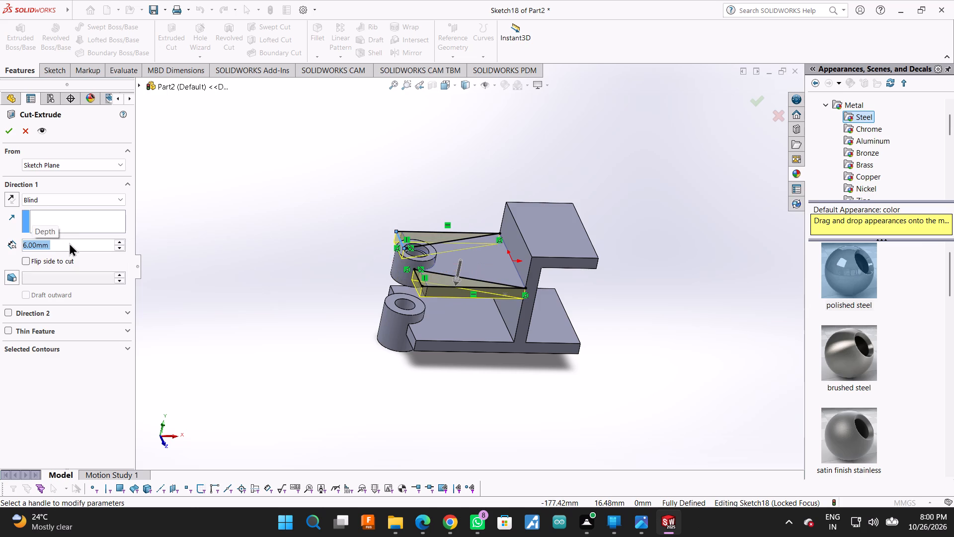
click(9, 131)
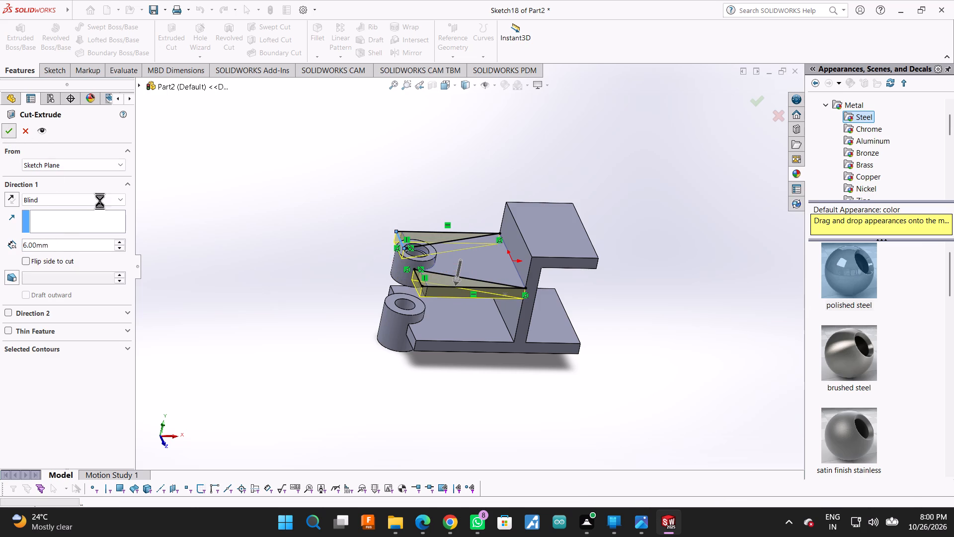
Inspect the tapered upper arm and its junctions with the boss, dismissing the save reminder.
middle_drag(483, 157, 474, 245)
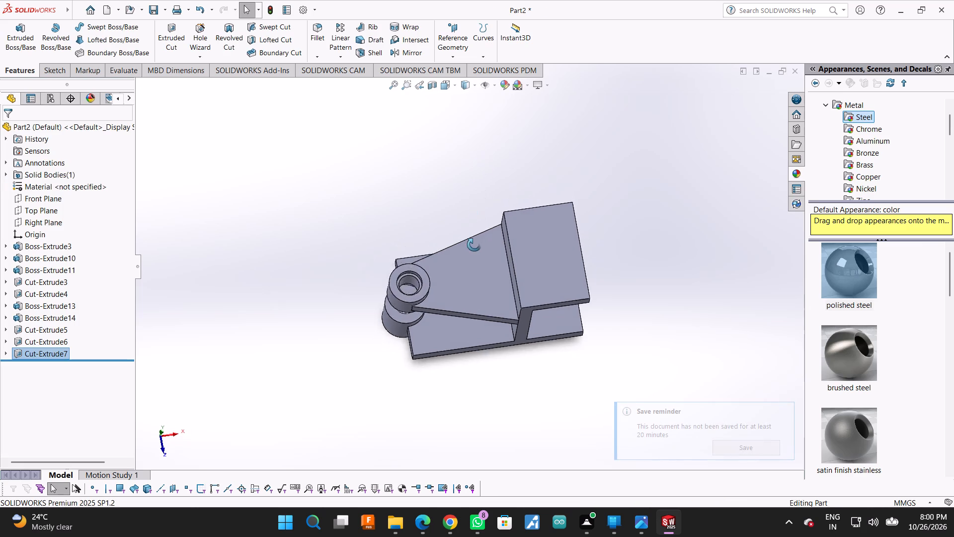
middle_drag(474, 245, 472, 285)
scroll(417, 273, down, 11)
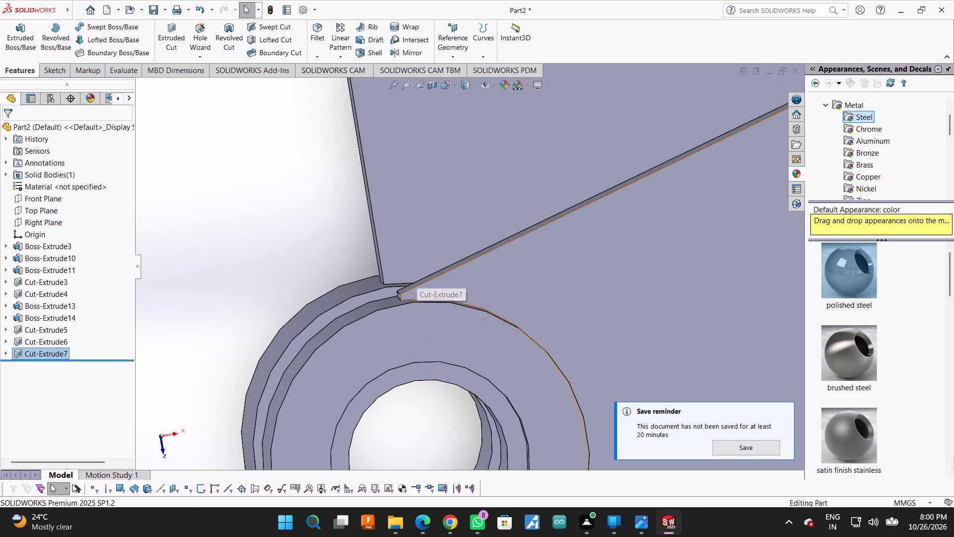
click(787, 409)
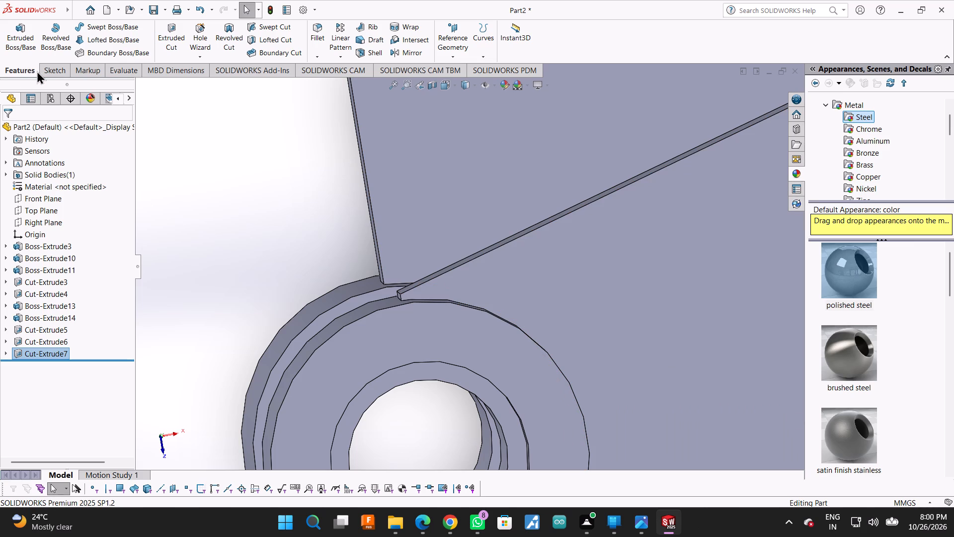
scroll(336, 184, up, 3)
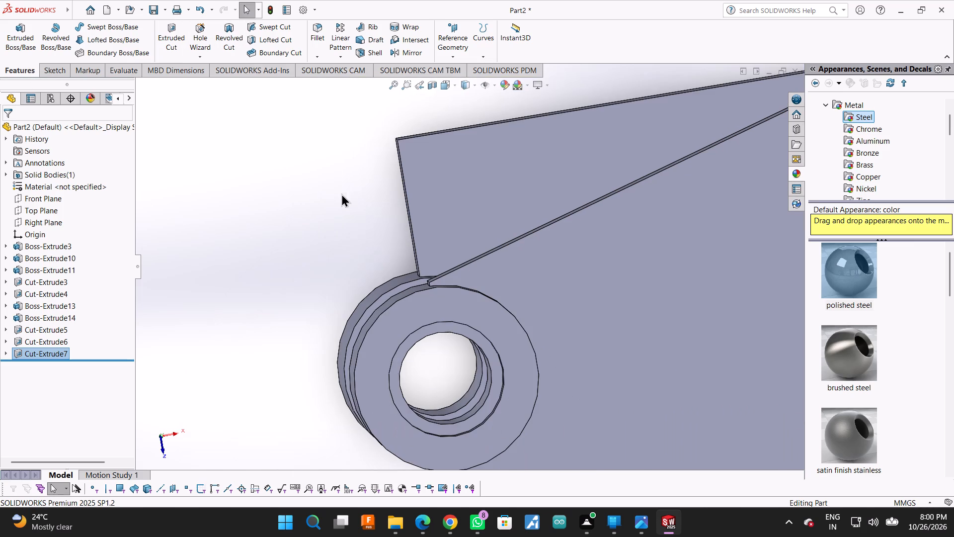
scroll(288, 280, up, 2)
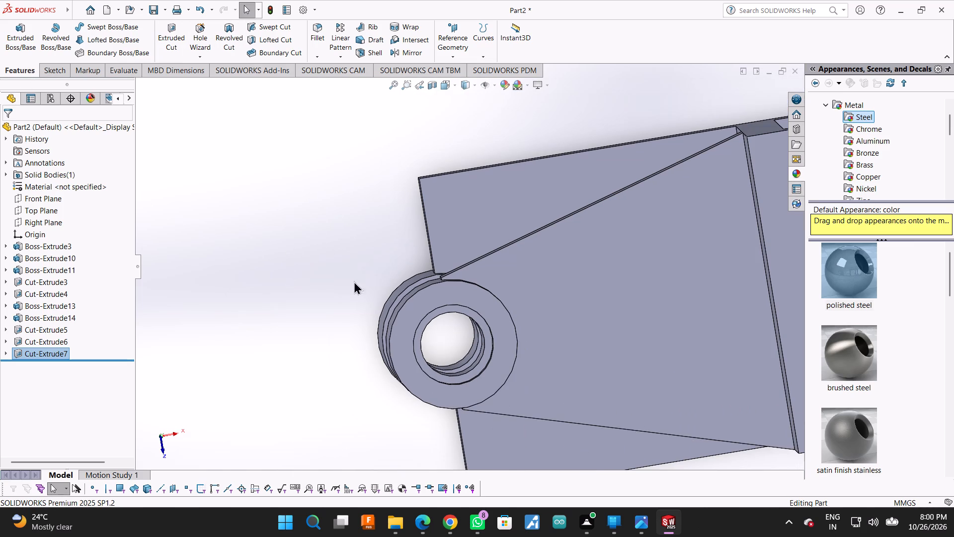
scroll(394, 312, up, 2)
scroll(557, 369, down, 4)
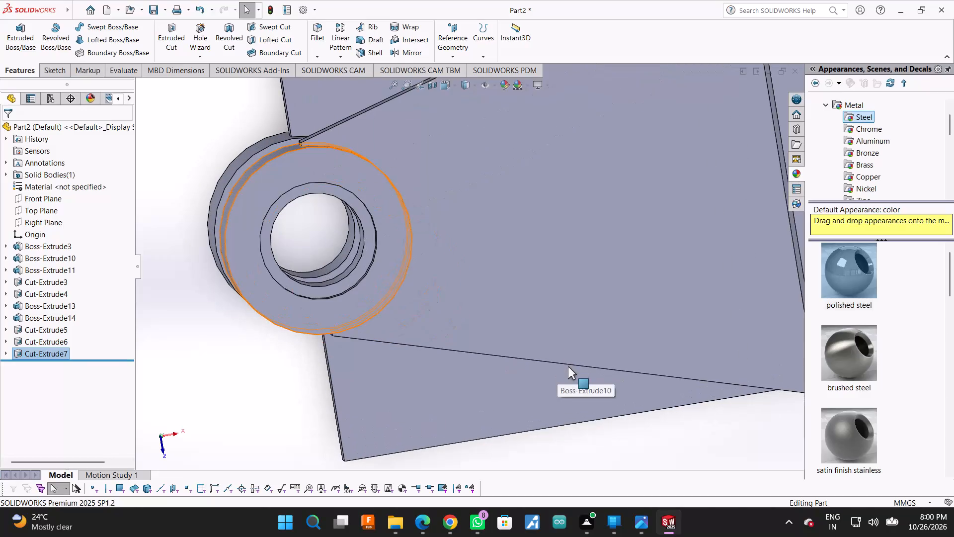
scroll(568, 366, up, 1)
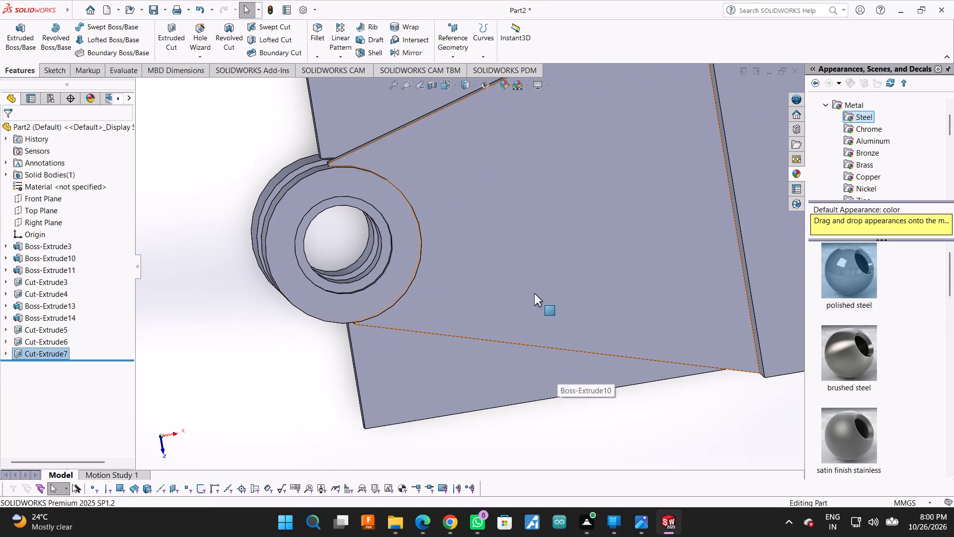
middle_drag(511, 298, 497, 302)
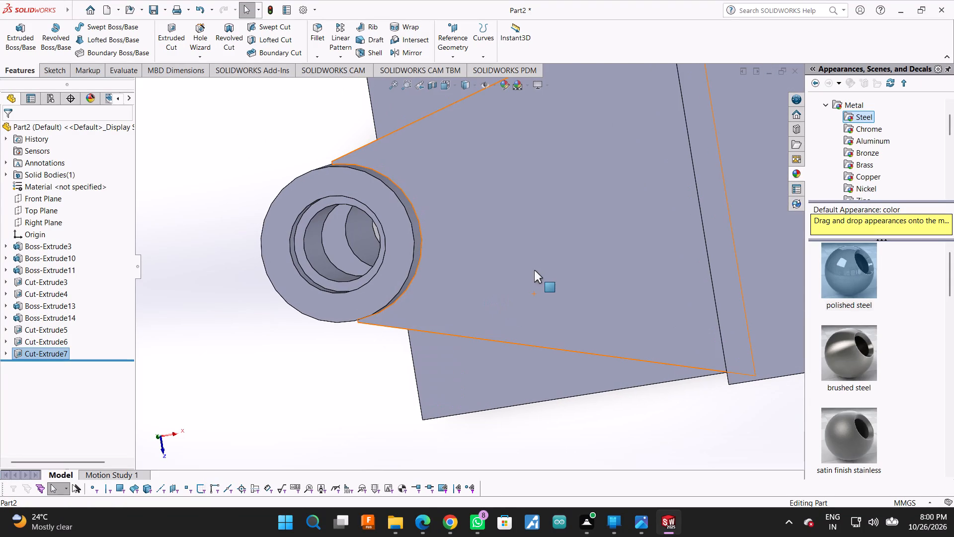
scroll(540, 271, up, 1)
scroll(529, 423, up, 2)
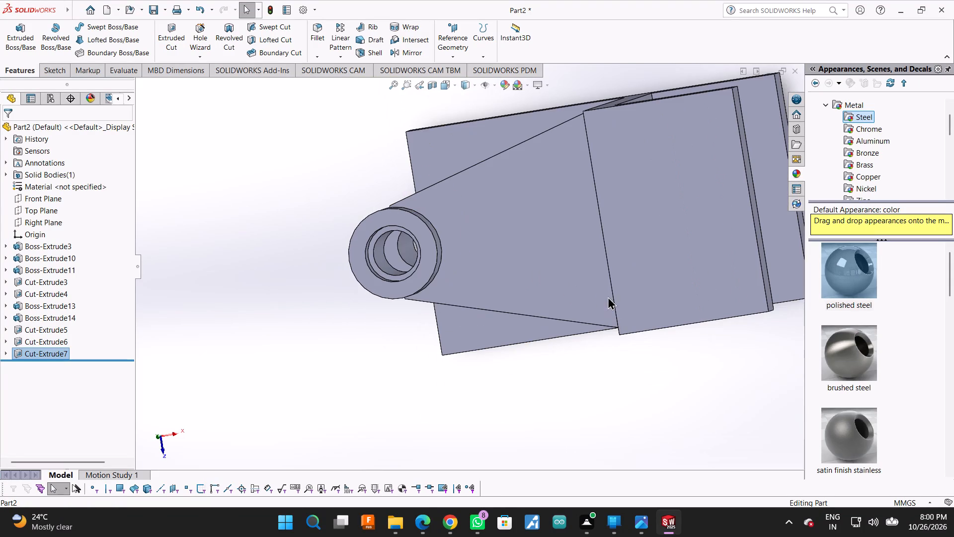
scroll(631, 296, up, 1)
scroll(580, 338, up, 2)
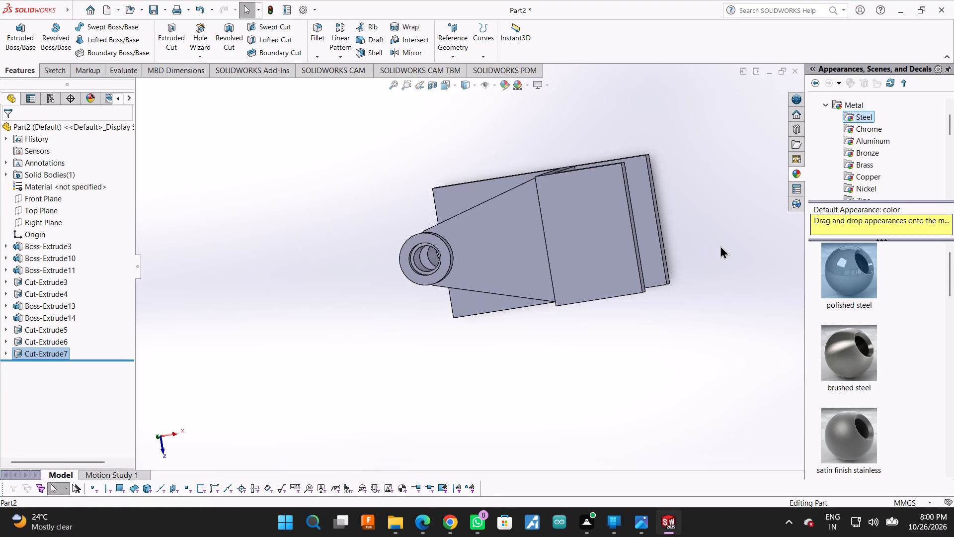
Orient the view normal to the tapered arm's top face and start a new sketch on that face.
right_click(483, 258)
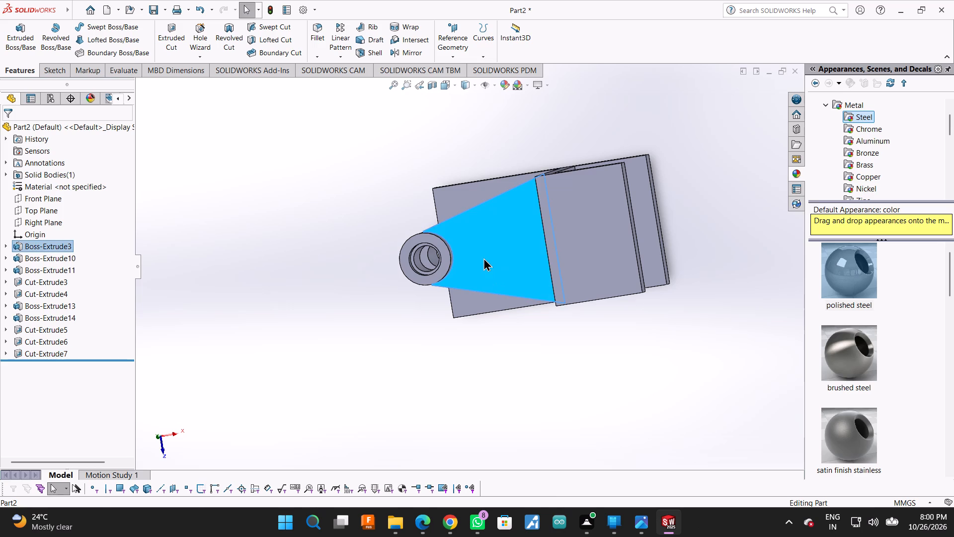
click(554, 245)
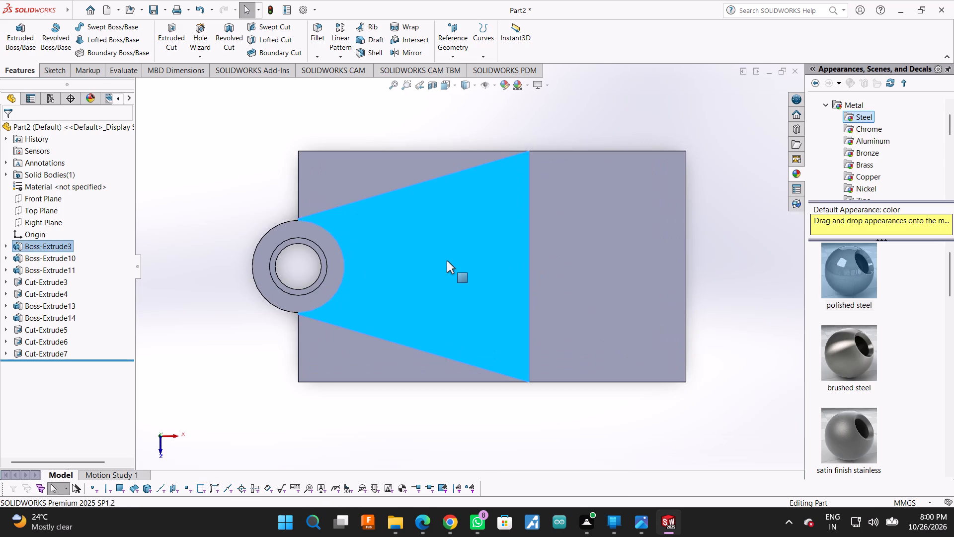
click(447, 261)
click(492, 239)
click(484, 247)
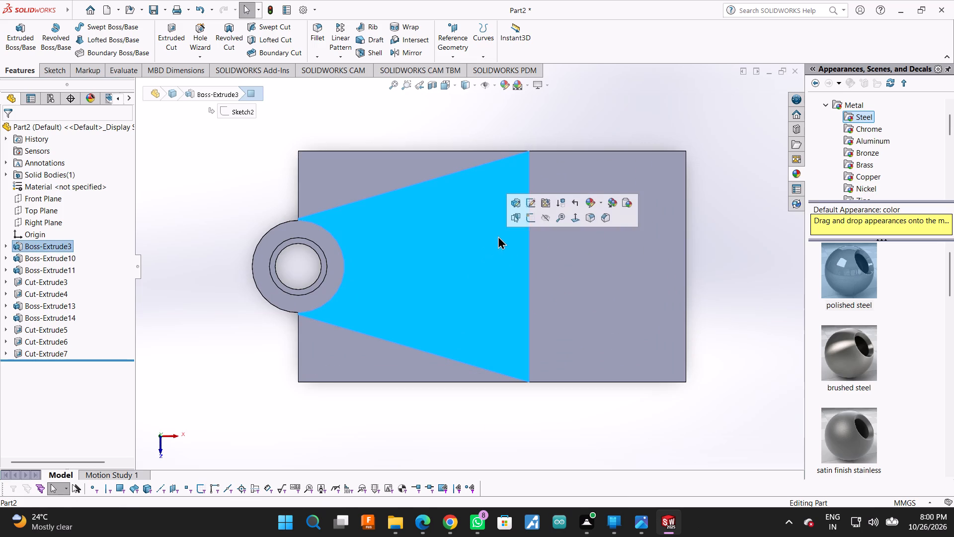
click(526, 221)
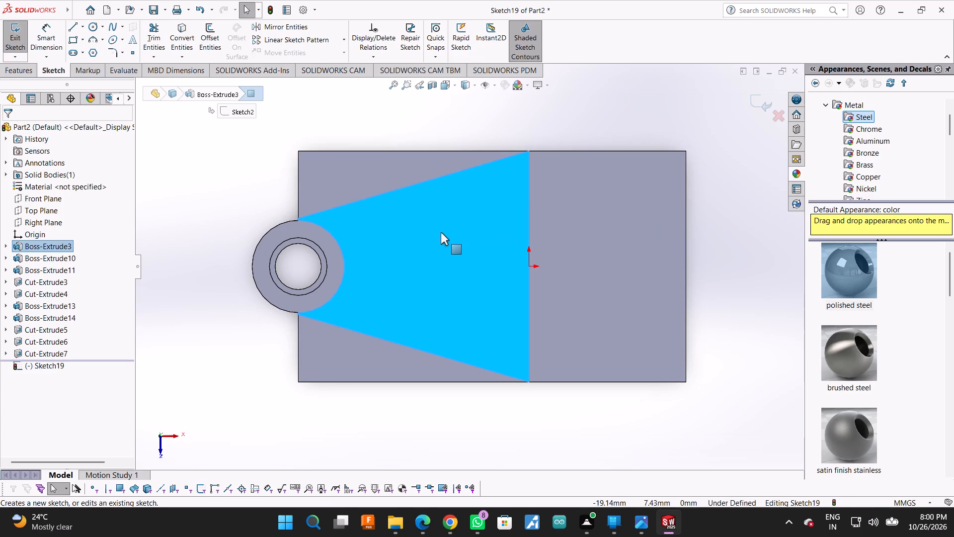
Switch the model display from shaded to line-only edges around the boss.
click(476, 86)
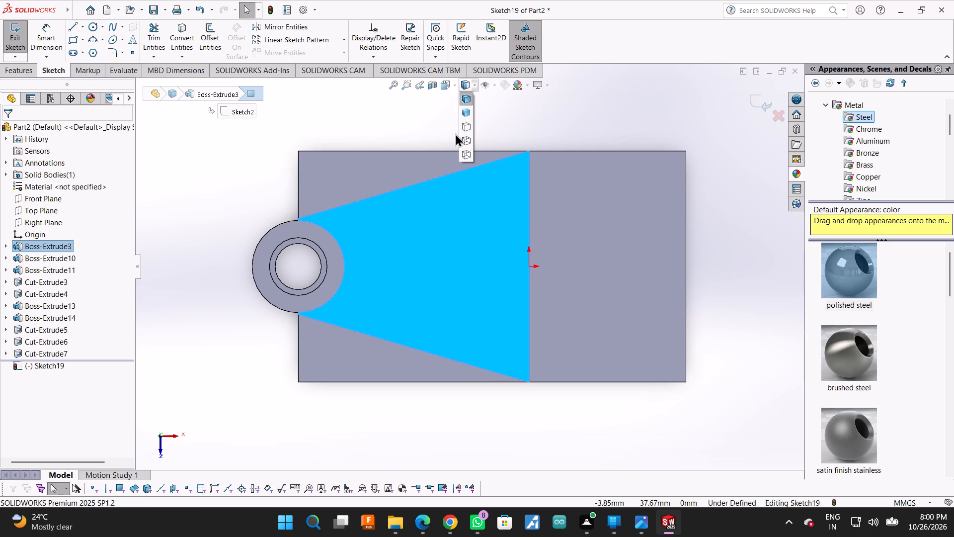
click(461, 136)
scroll(369, 247, down, 2)
scroll(318, 233, down, 2)
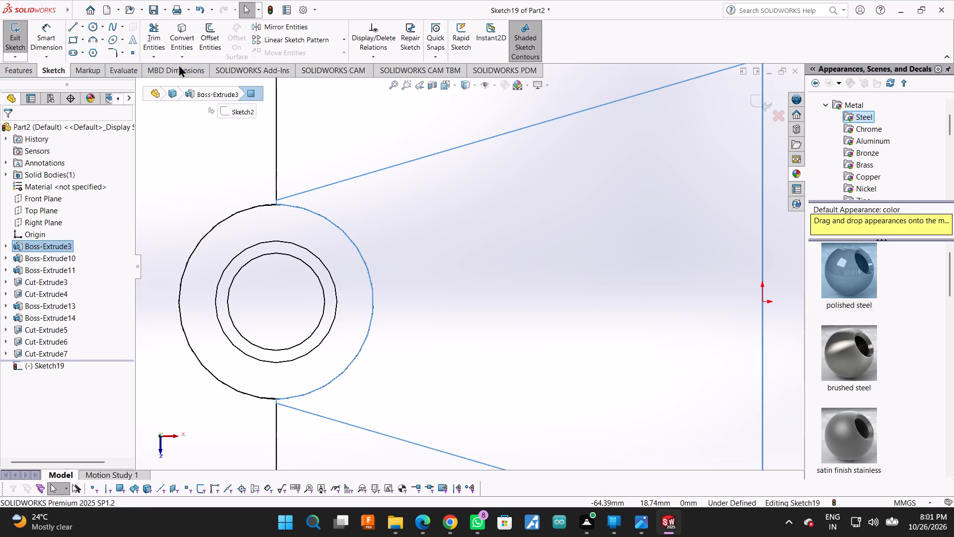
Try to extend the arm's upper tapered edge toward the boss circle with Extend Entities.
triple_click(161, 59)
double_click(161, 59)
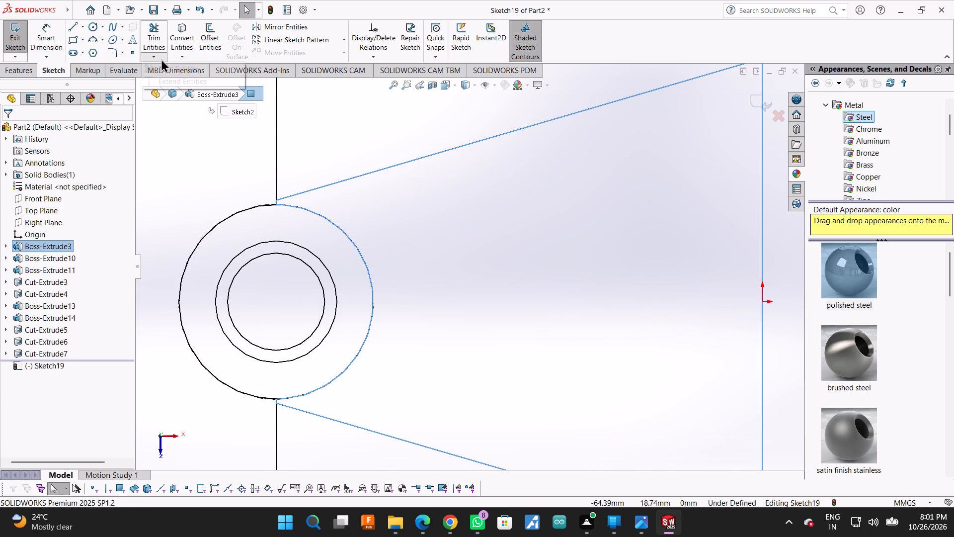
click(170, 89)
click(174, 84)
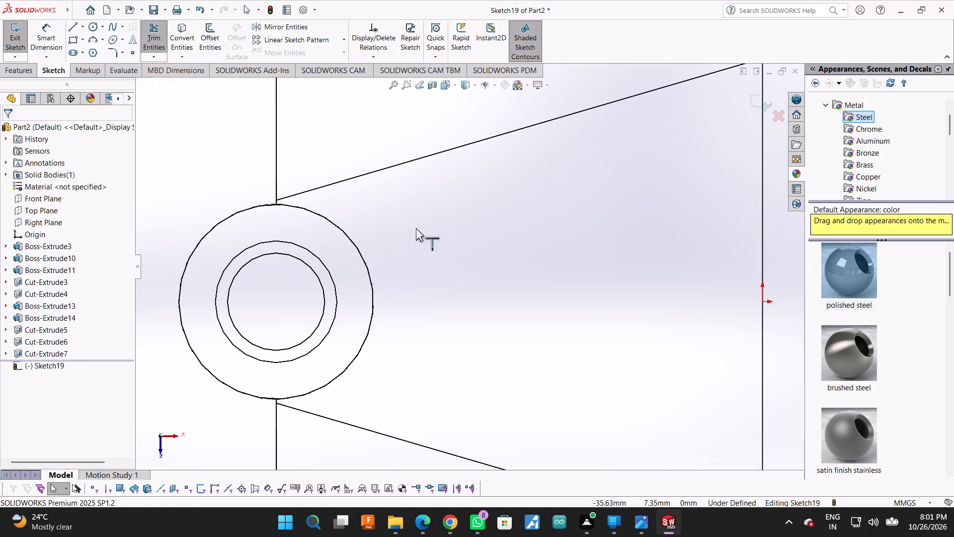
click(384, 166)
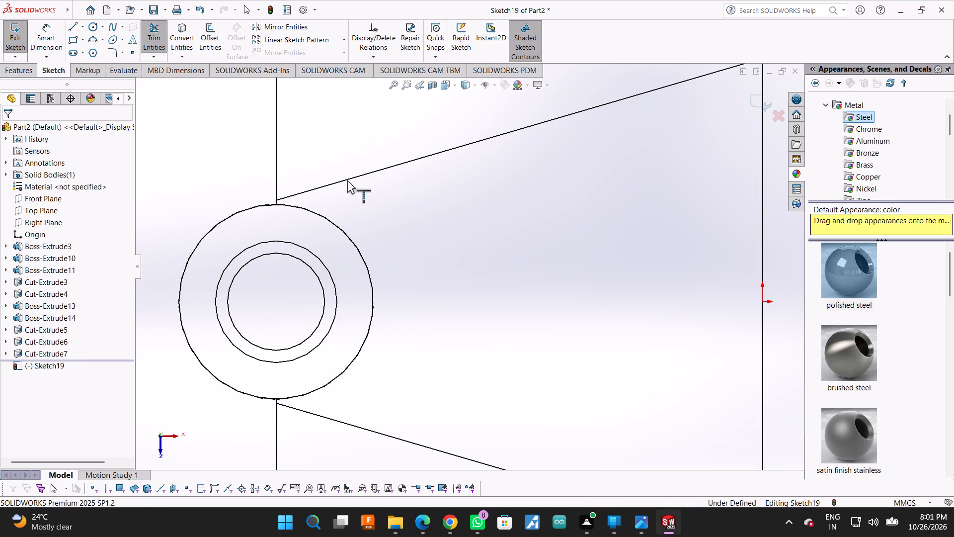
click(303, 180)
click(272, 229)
Sketch a line about 2.92 mm long from the upper taper corner to the boss's outer circle and make it tangent to that circle.
click(71, 32)
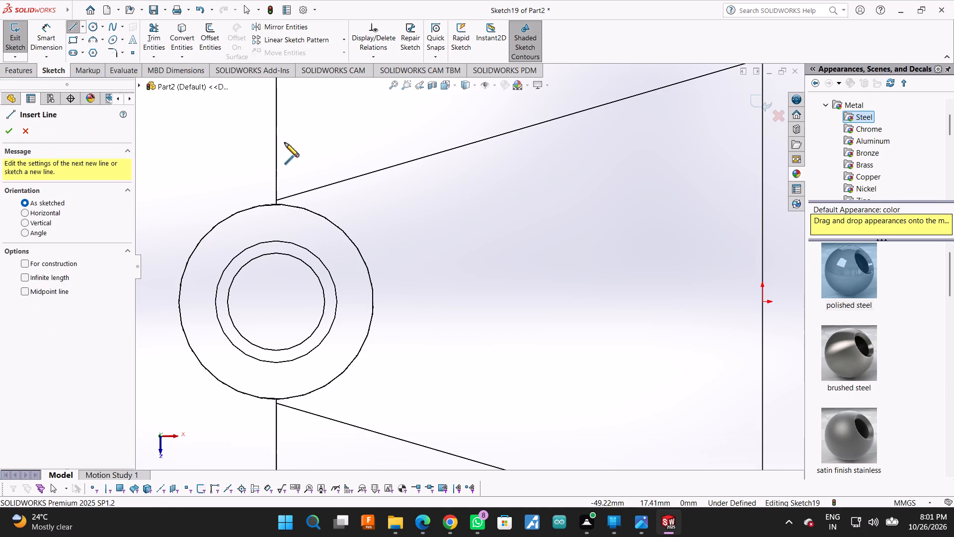
click(276, 201)
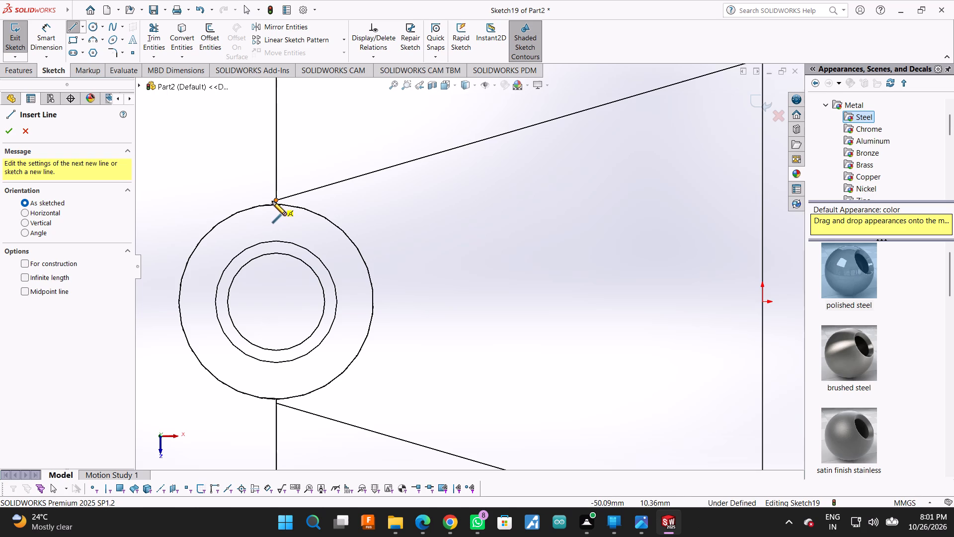
click(248, 208)
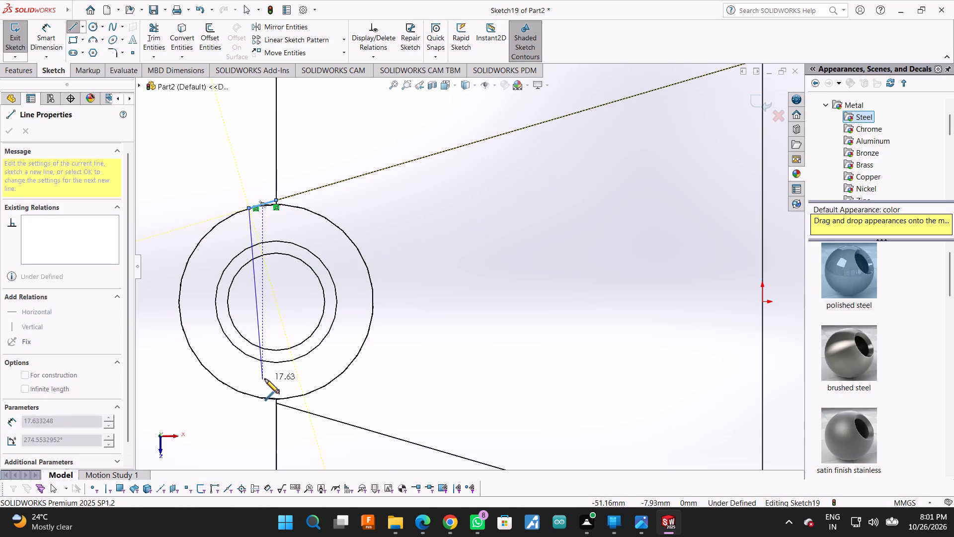
key(Escape)
click(270, 199)
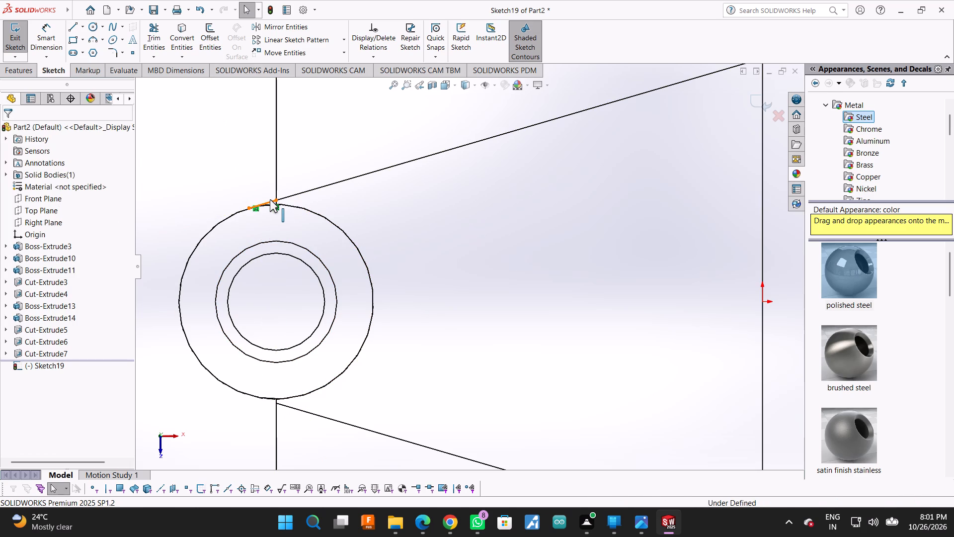
ctrl+click(318, 214)
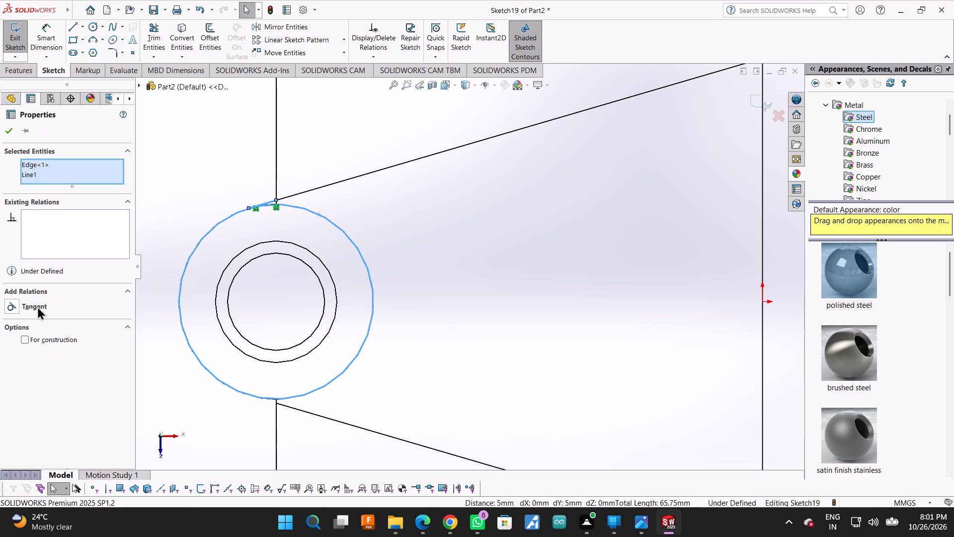
click(37, 306)
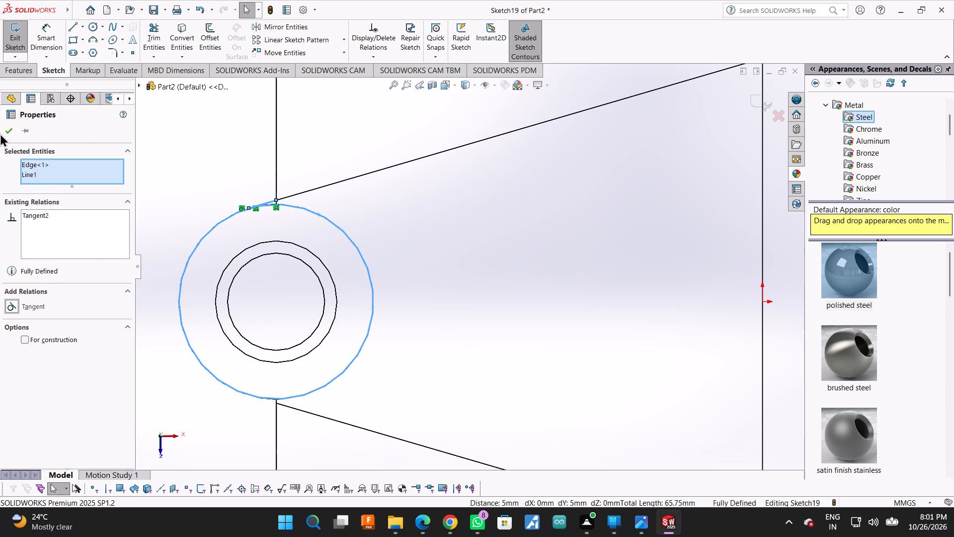
click(8, 129)
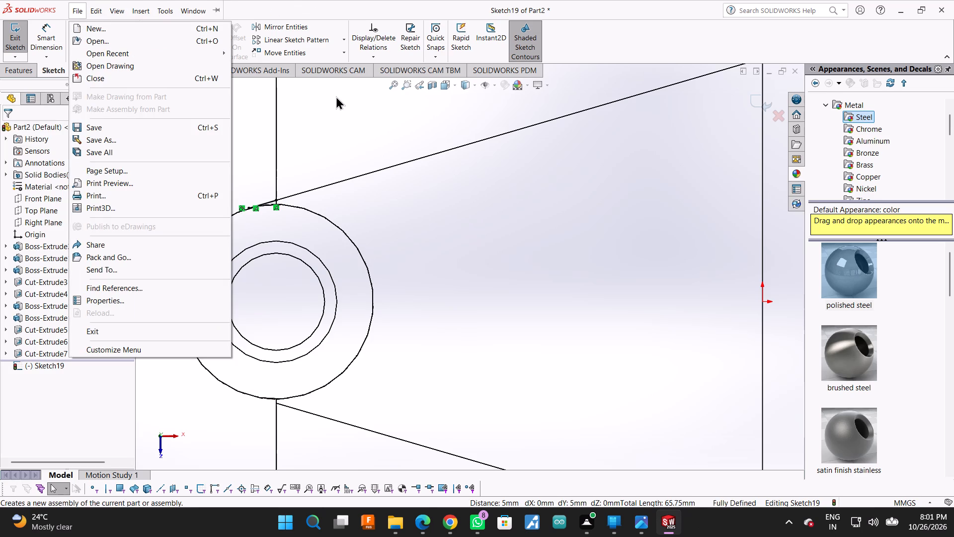
click(336, 95)
Sketch a line about 3.9 mm long from the lower taper corner to the boss's outer circle and make it tangent to that circle.
double_click(72, 29)
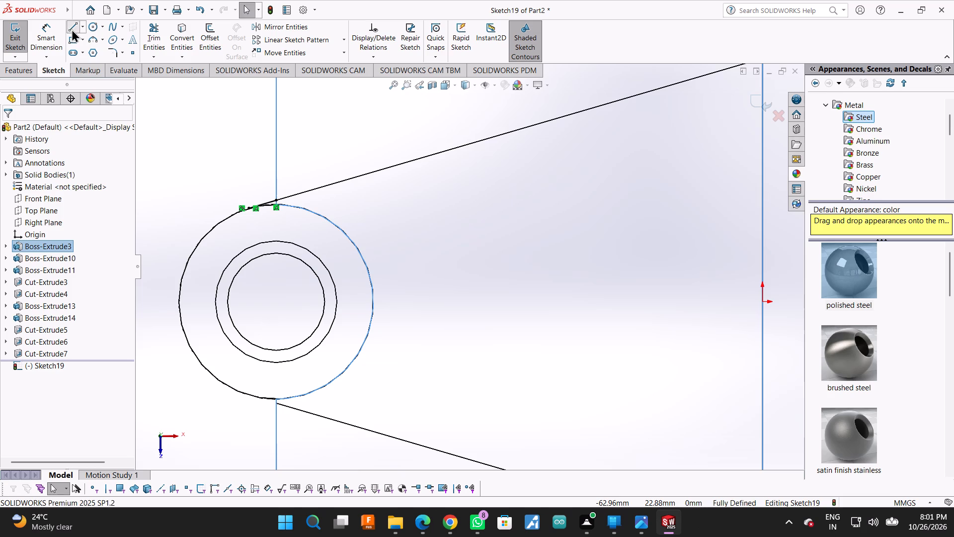
click(275, 403)
click(240, 392)
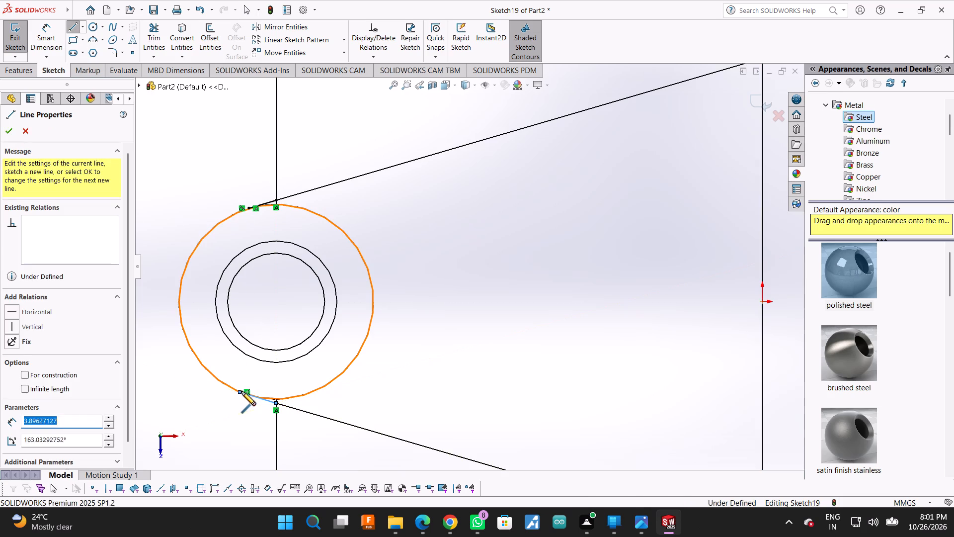
key(Escape)
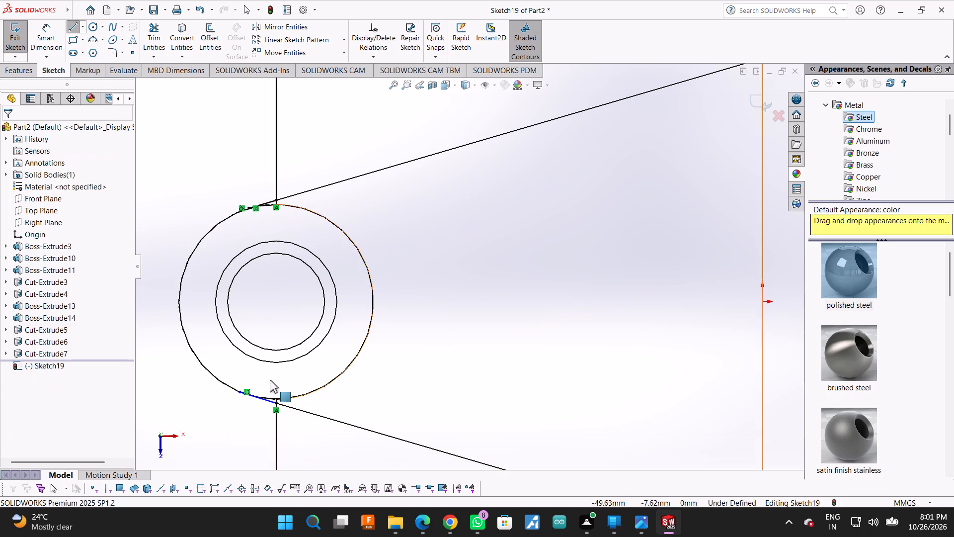
click(266, 402)
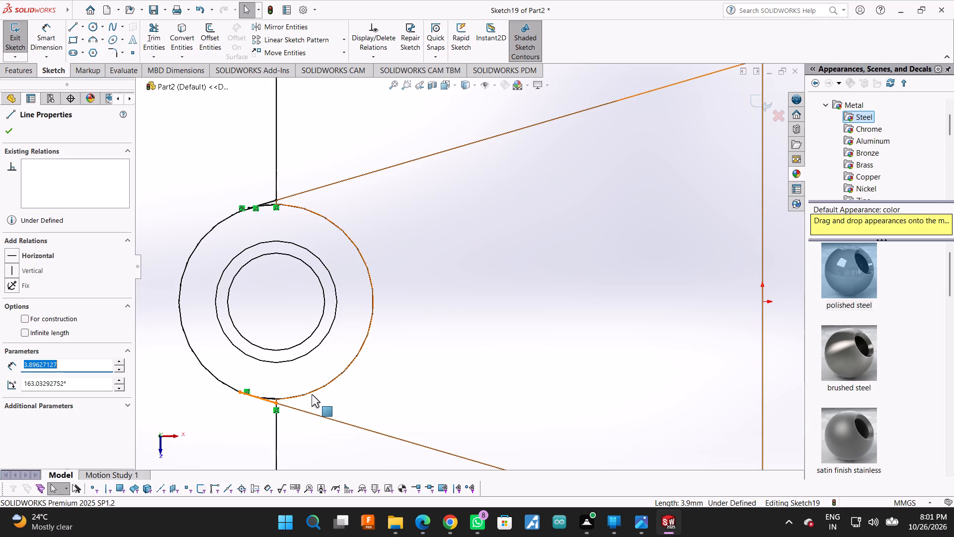
ctrl+click(312, 394)
key(Escape)
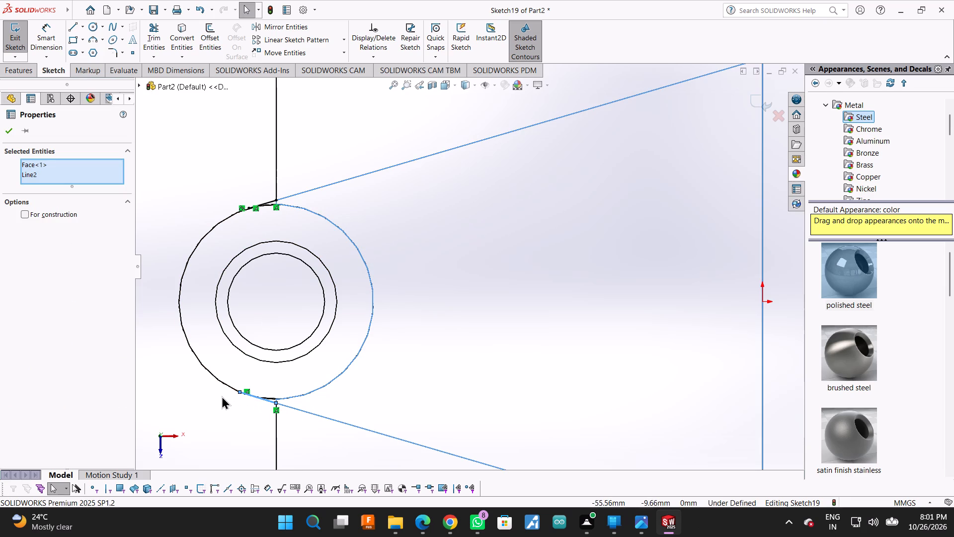
key(Escape)
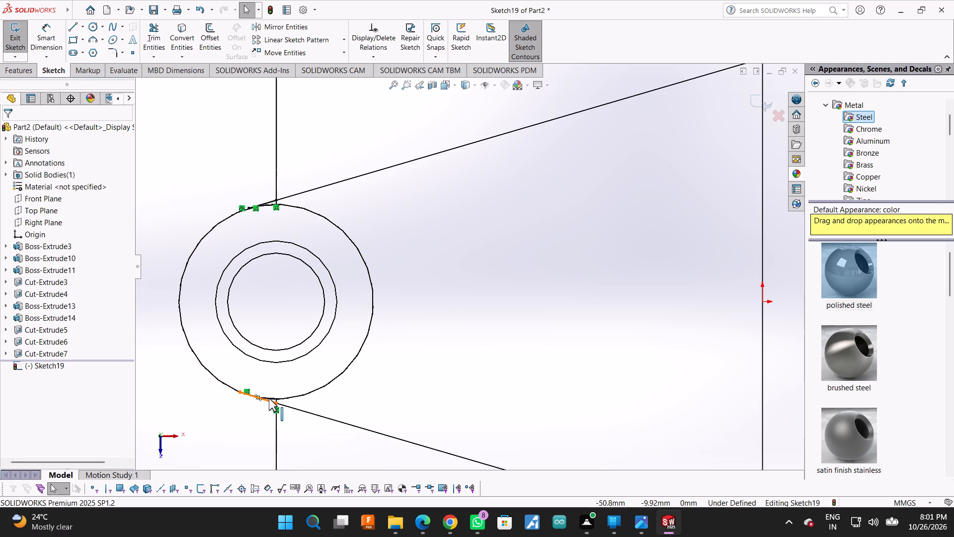
click(266, 400)
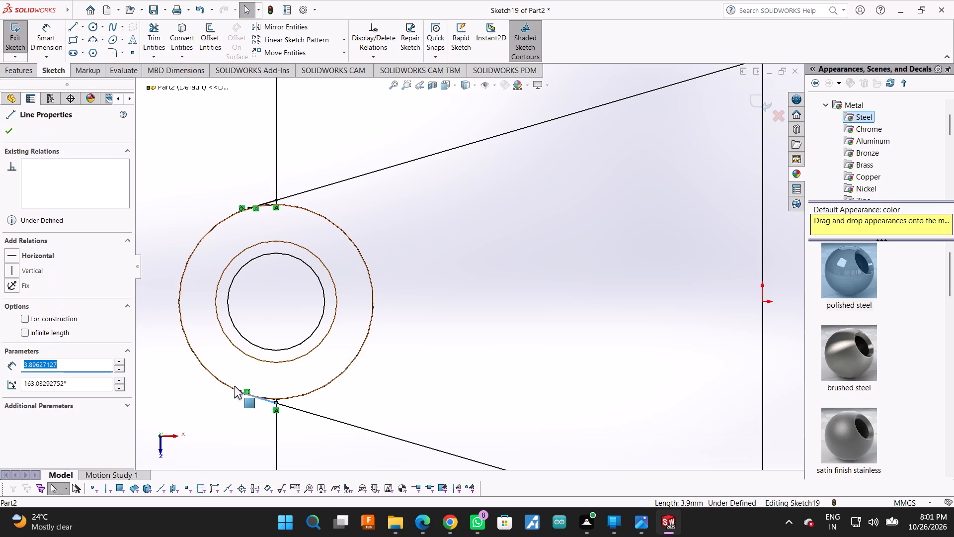
ctrl+click(232, 387)
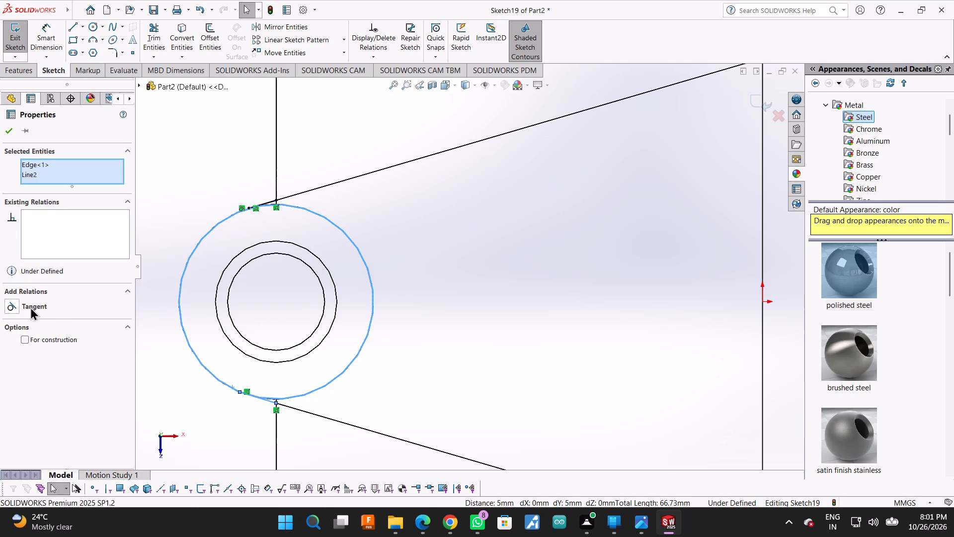
click(30, 307)
click(9, 134)
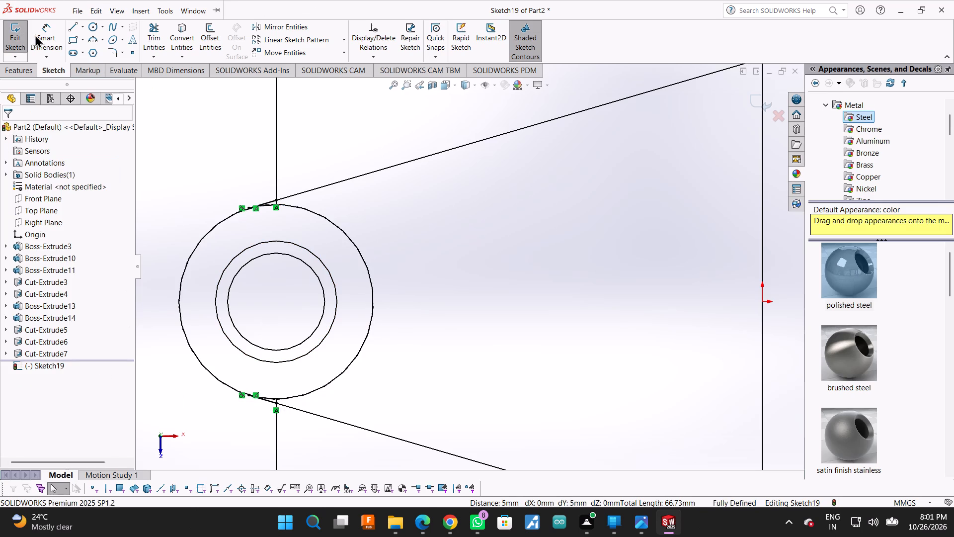
Close the lower junction's sliver triangle with a line about 2.83 mm long and a vertical line about 0.42 mm long.
click(75, 24)
scroll(245, 392, down, 6)
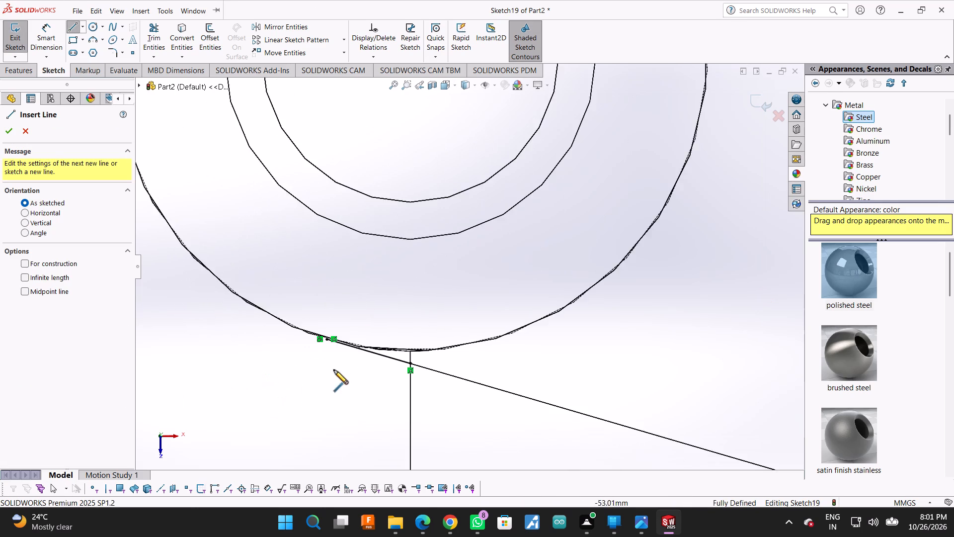
scroll(334, 370, down, 2)
click(343, 315)
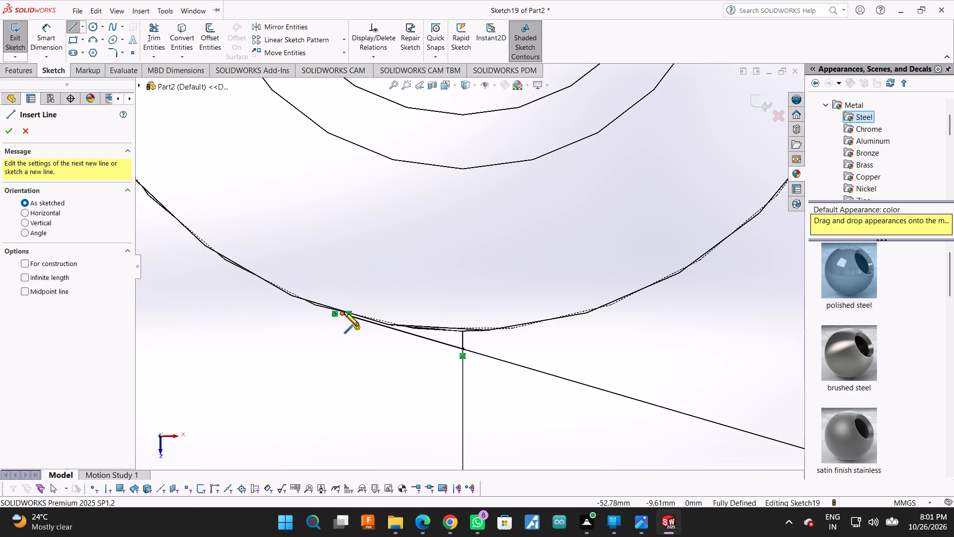
click(464, 330)
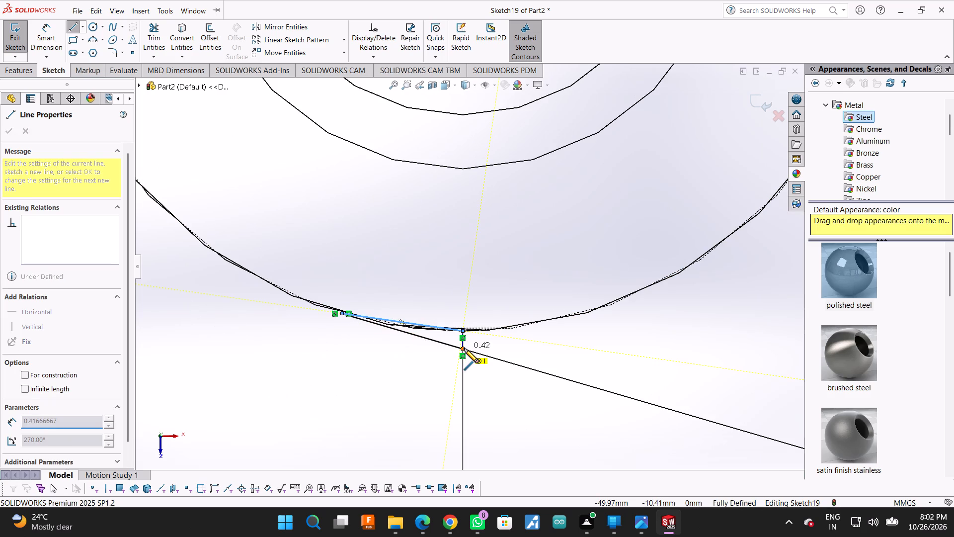
click(464, 349)
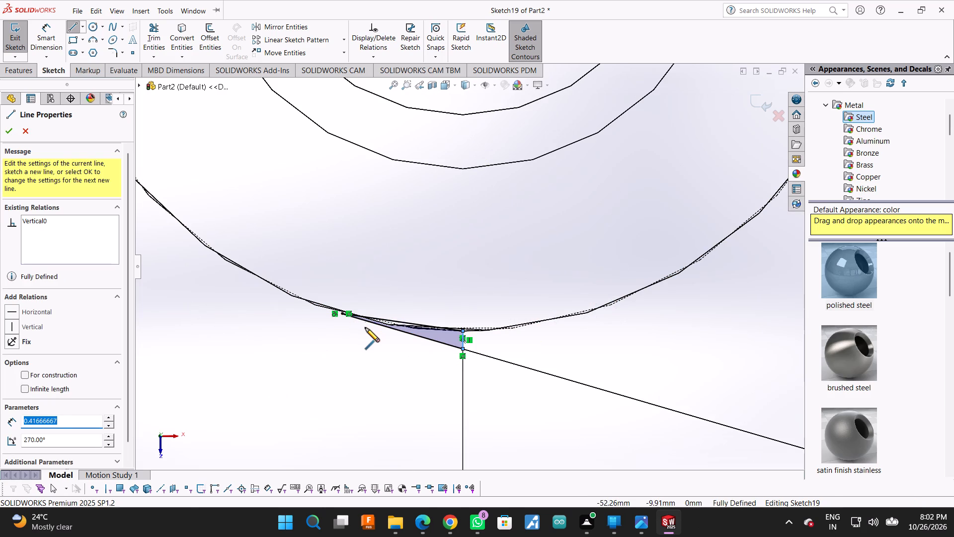
Close the upper junction's sliver triangle with lines about 2.83 mm and 0.42 mm long, plus a 2.92 mm line along the tangent.
scroll(359, 331, up, 1)
scroll(430, 309, down, 4)
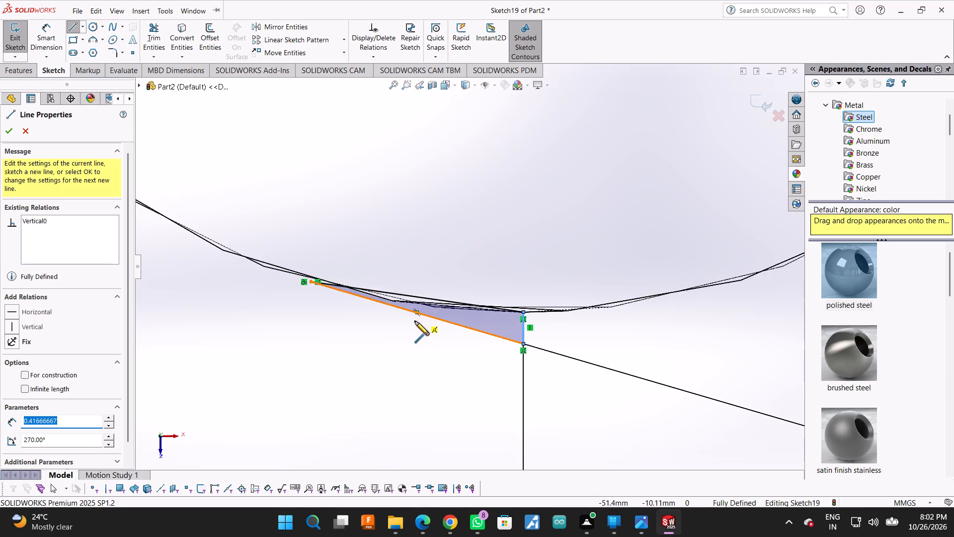
scroll(412, 323, up, 11)
scroll(454, 170, down, 8)
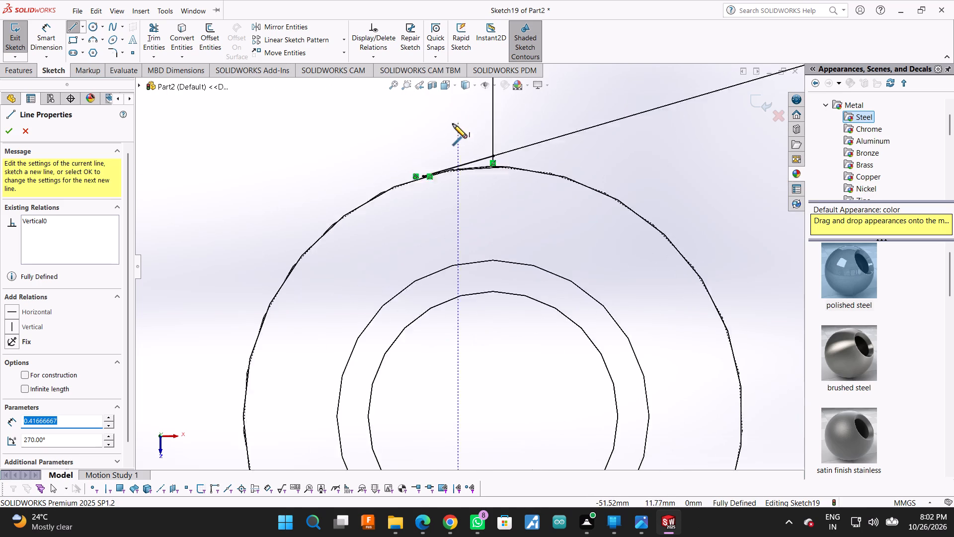
scroll(453, 124, down, 6)
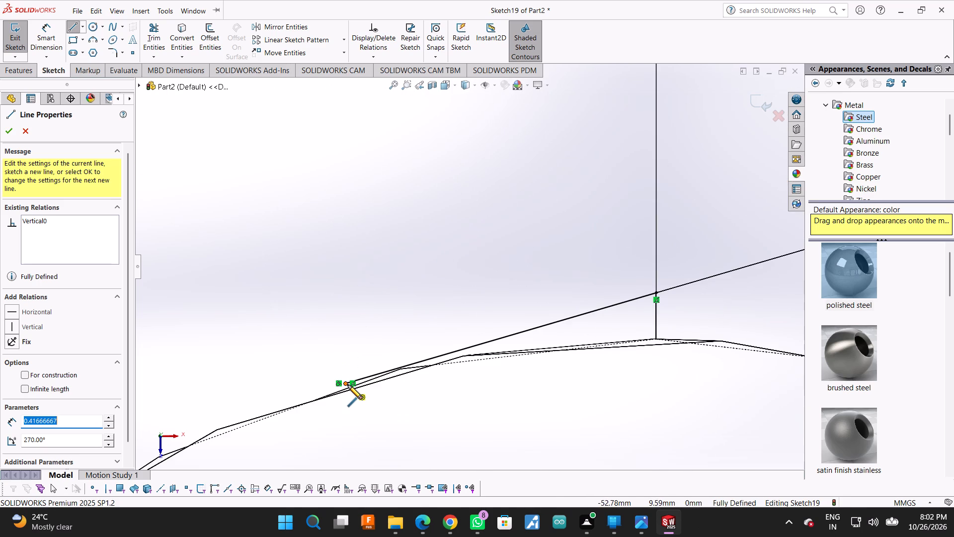
click(348, 385)
click(657, 338)
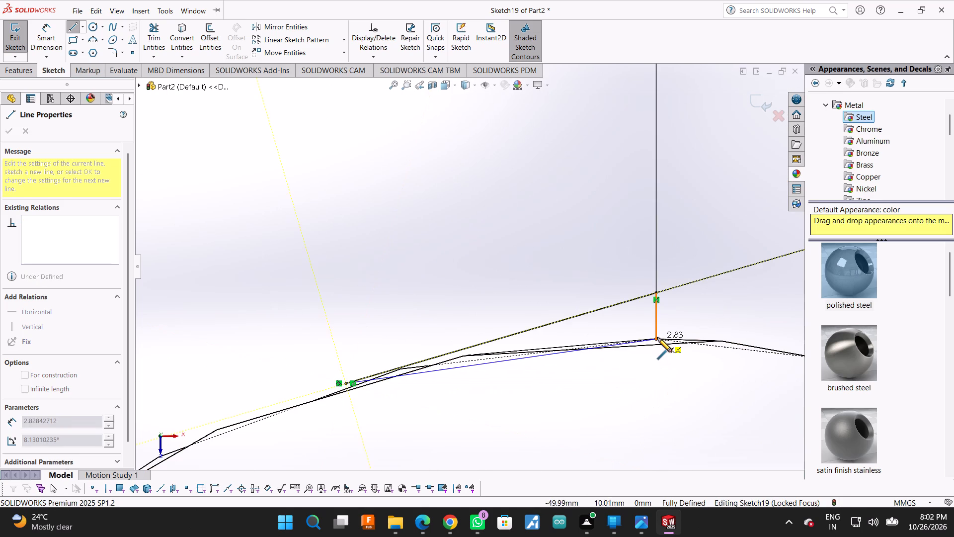
click(657, 293)
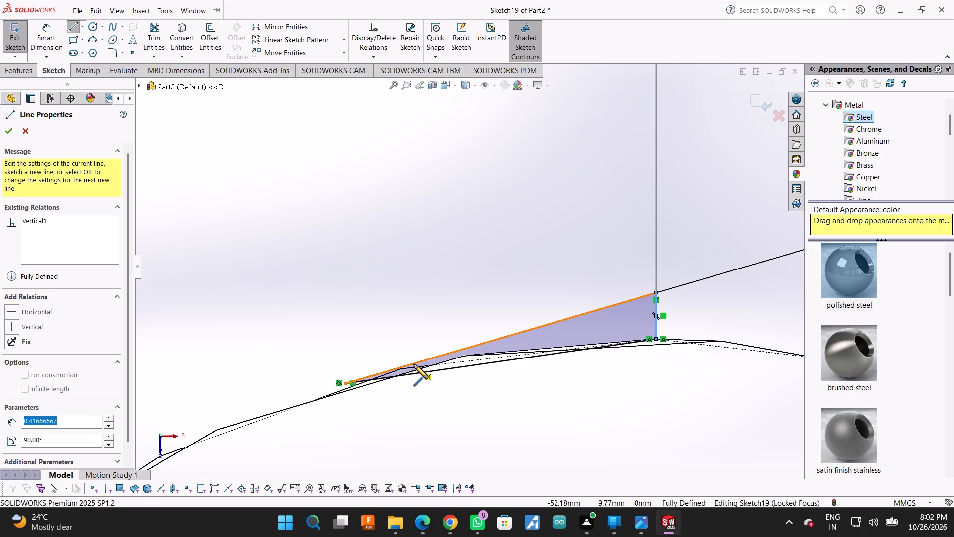
click(344, 383)
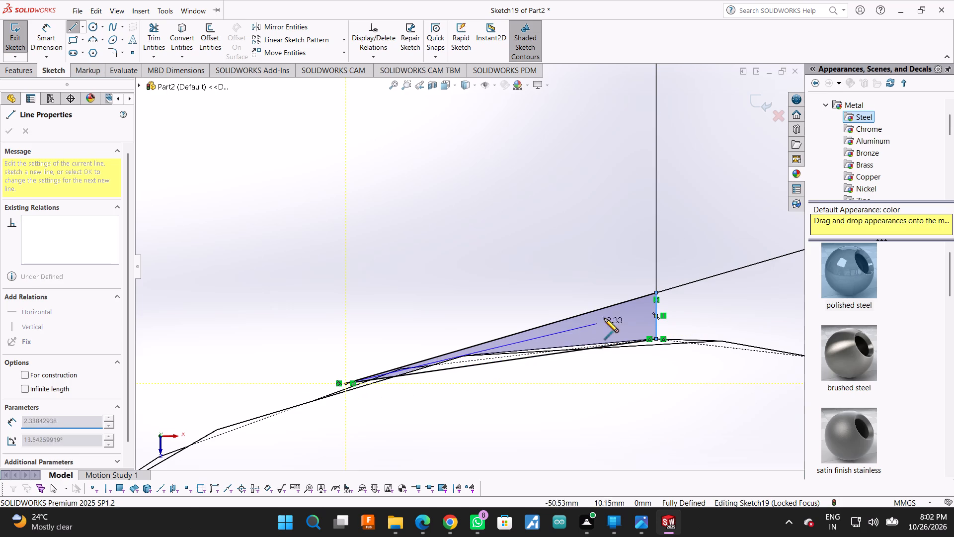
click(657, 292)
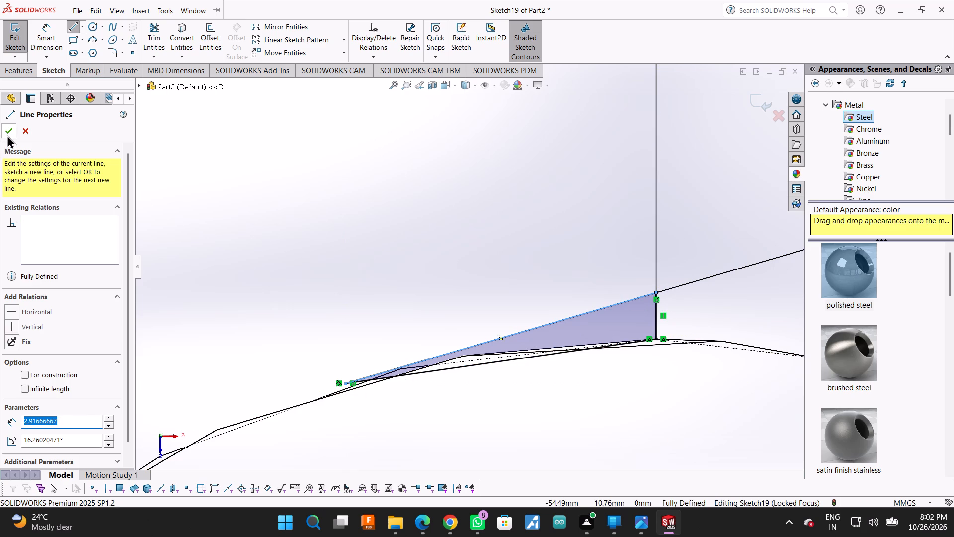
scroll(592, 268, up, 3)
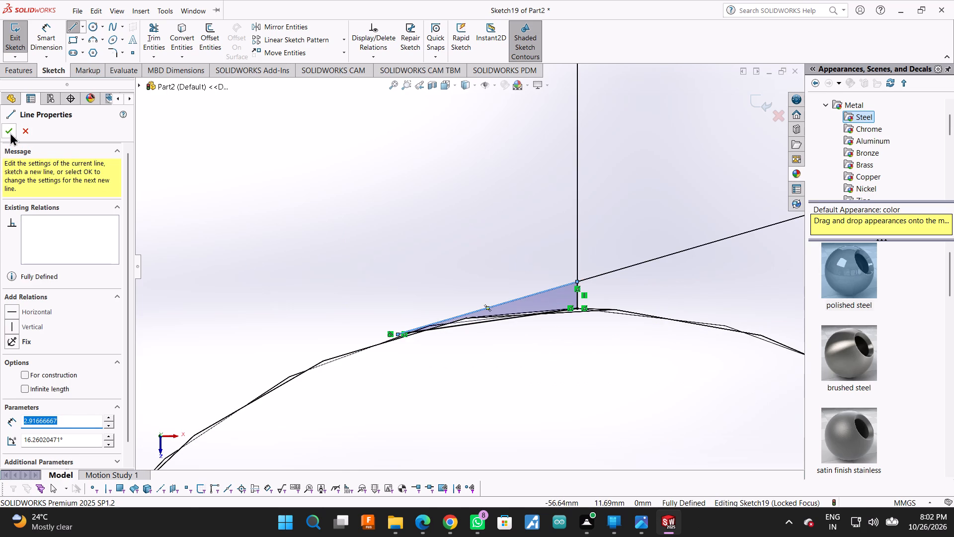
click(10, 132)
scroll(259, 296, up, 3)
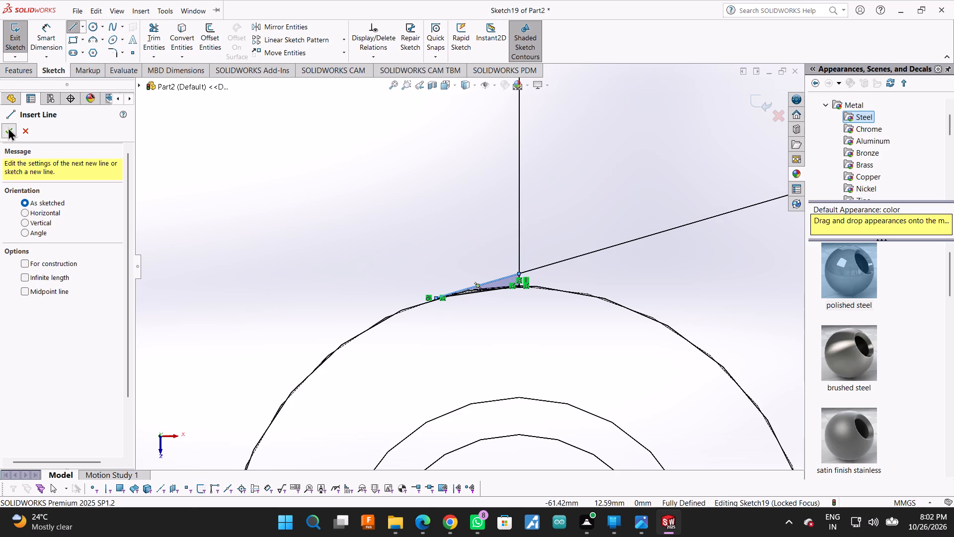
click(8, 127)
Start a boss extrude from the junction sliver sketch and set the model's display style to Shaded With Edges.
click(17, 71)
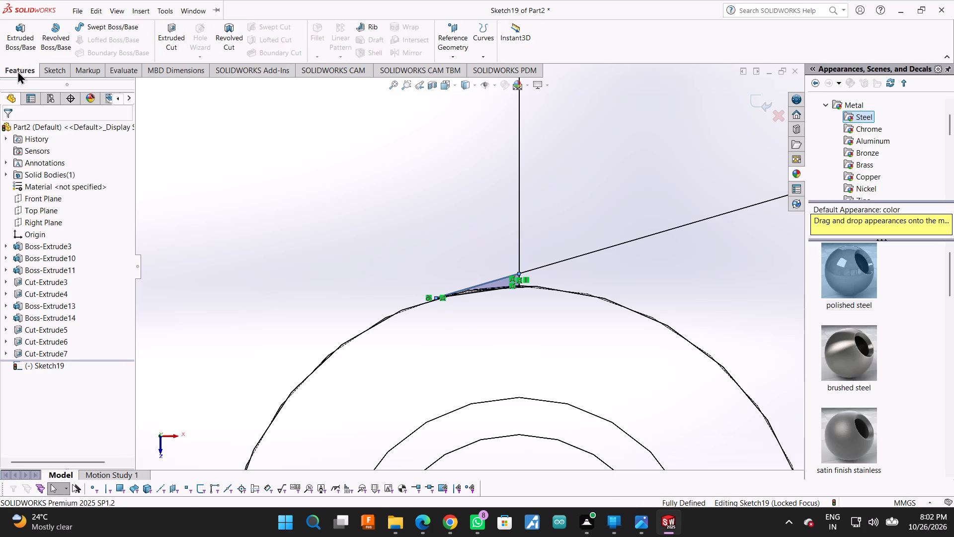
click(30, 44)
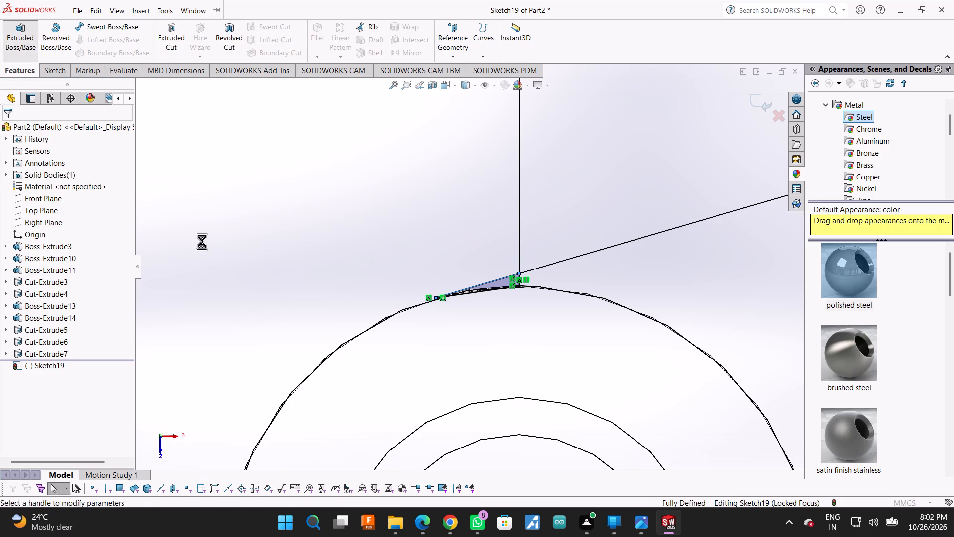
scroll(220, 254, up, 1)
scroll(326, 320, up, 7)
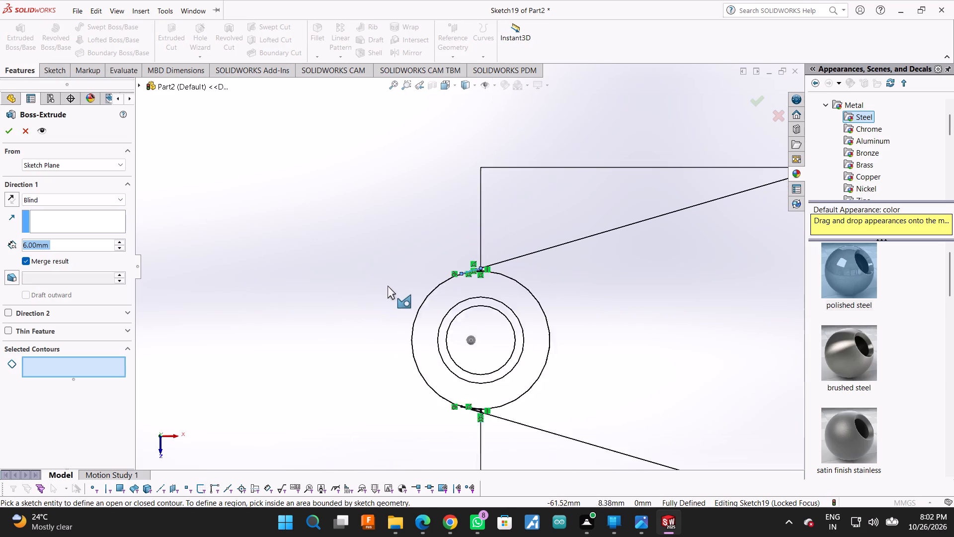
scroll(388, 285, up, 4)
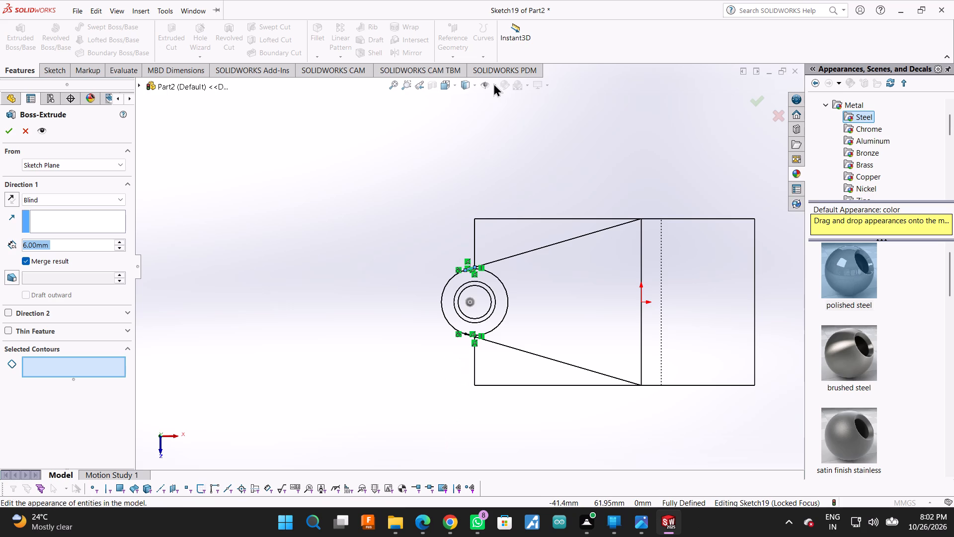
click(474, 86)
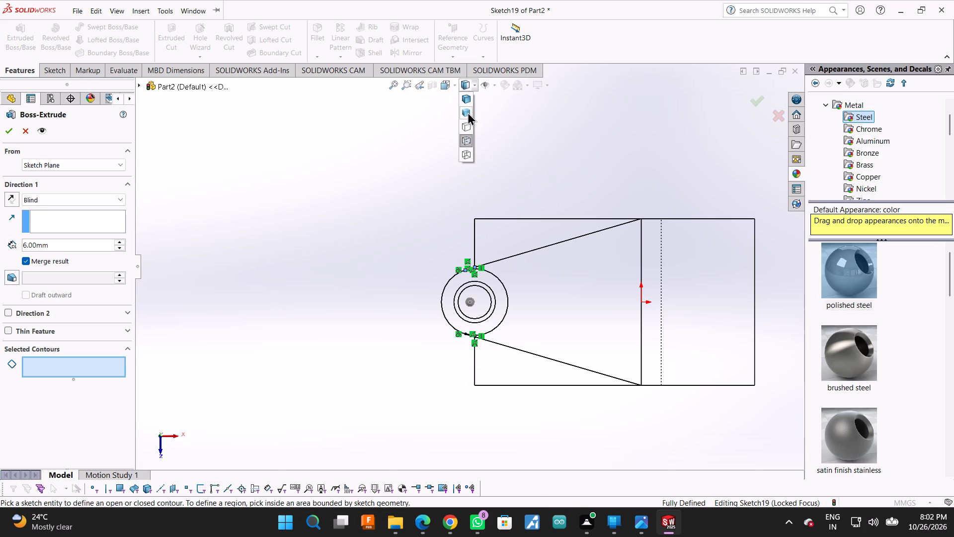
click(462, 84)
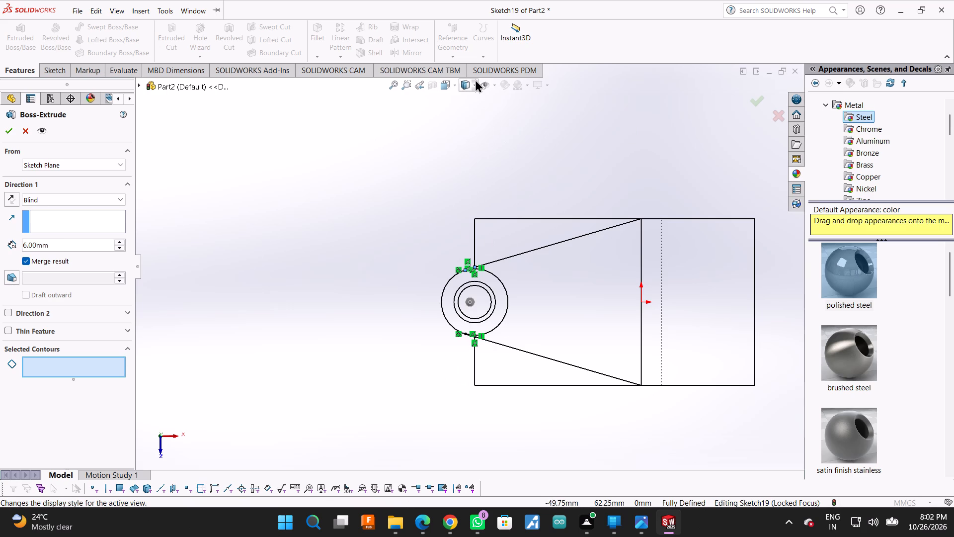
click(475, 79)
click(466, 99)
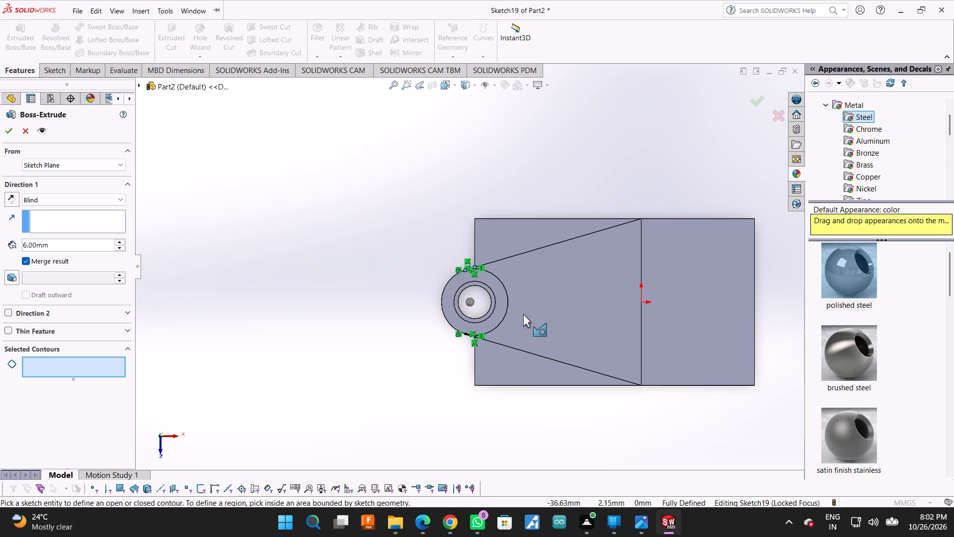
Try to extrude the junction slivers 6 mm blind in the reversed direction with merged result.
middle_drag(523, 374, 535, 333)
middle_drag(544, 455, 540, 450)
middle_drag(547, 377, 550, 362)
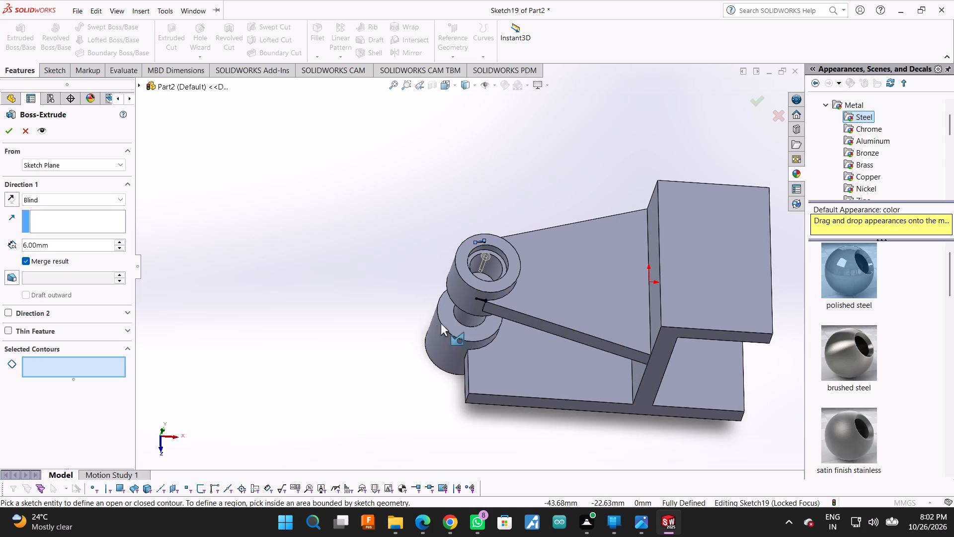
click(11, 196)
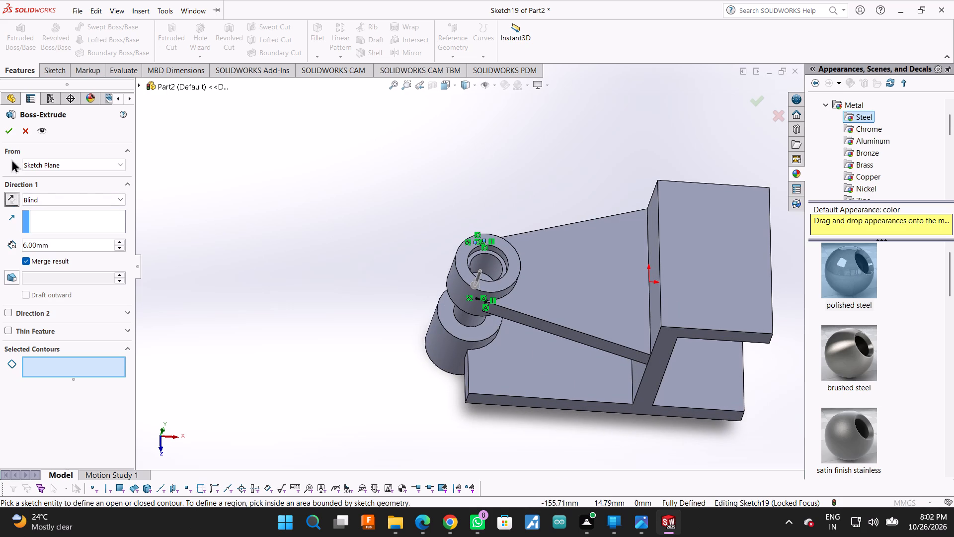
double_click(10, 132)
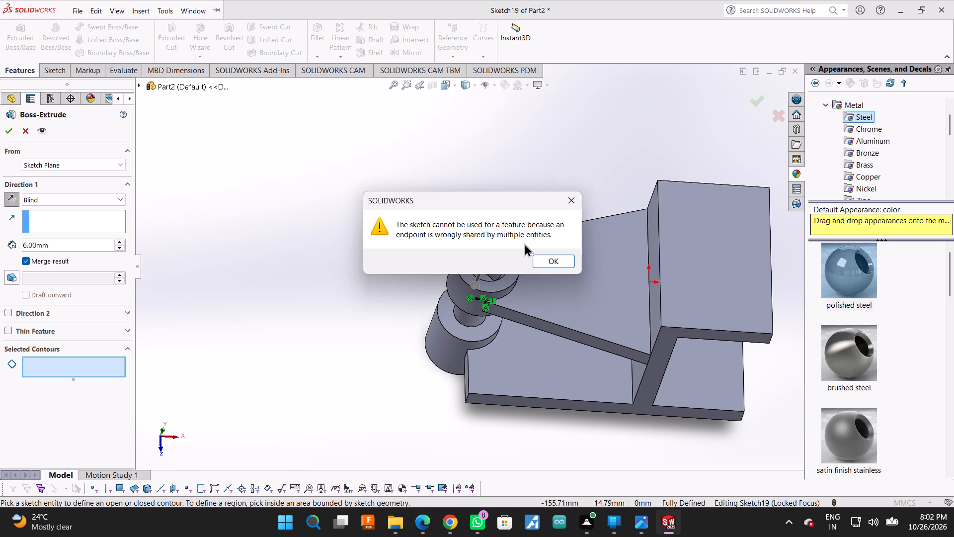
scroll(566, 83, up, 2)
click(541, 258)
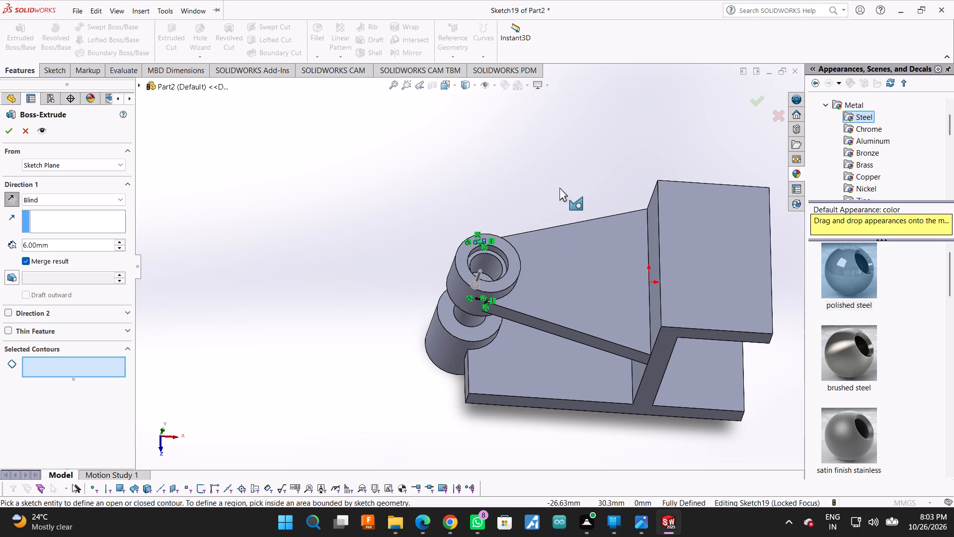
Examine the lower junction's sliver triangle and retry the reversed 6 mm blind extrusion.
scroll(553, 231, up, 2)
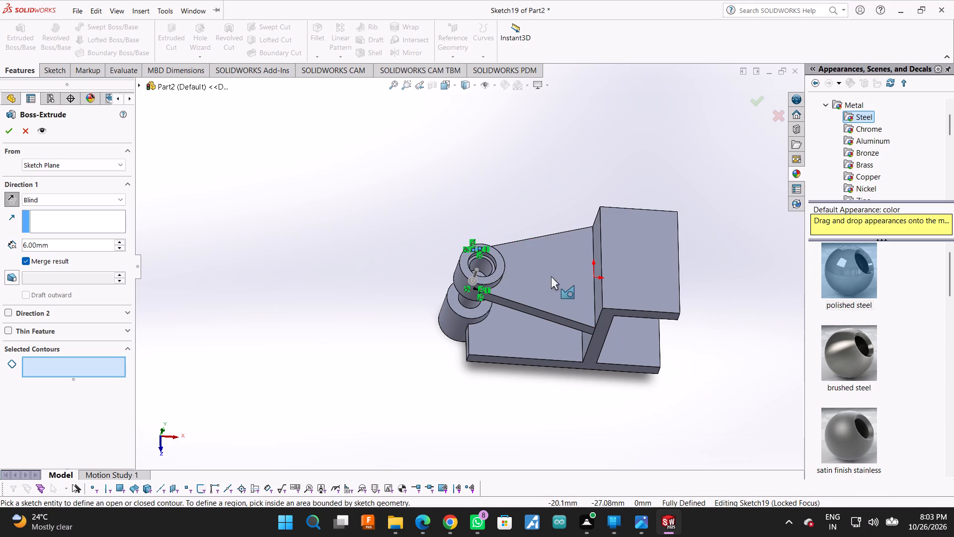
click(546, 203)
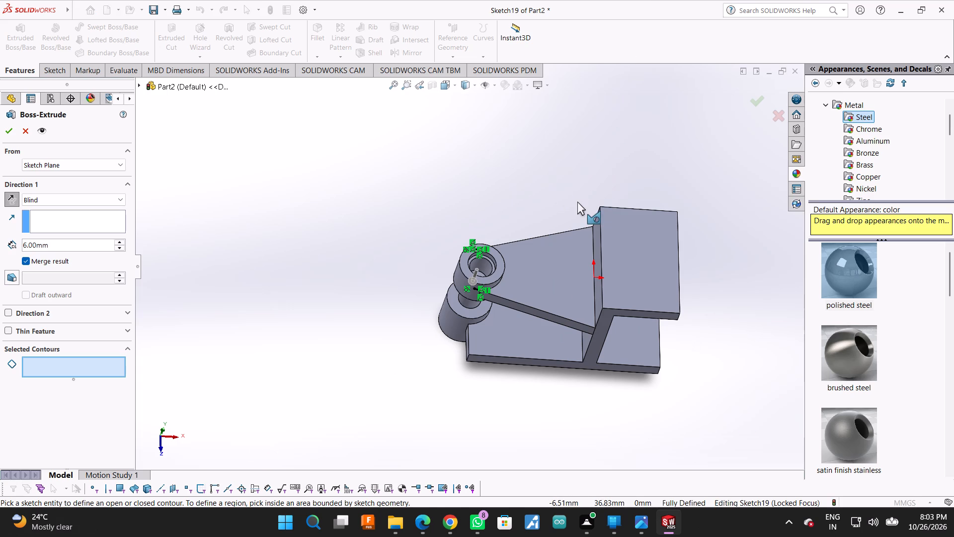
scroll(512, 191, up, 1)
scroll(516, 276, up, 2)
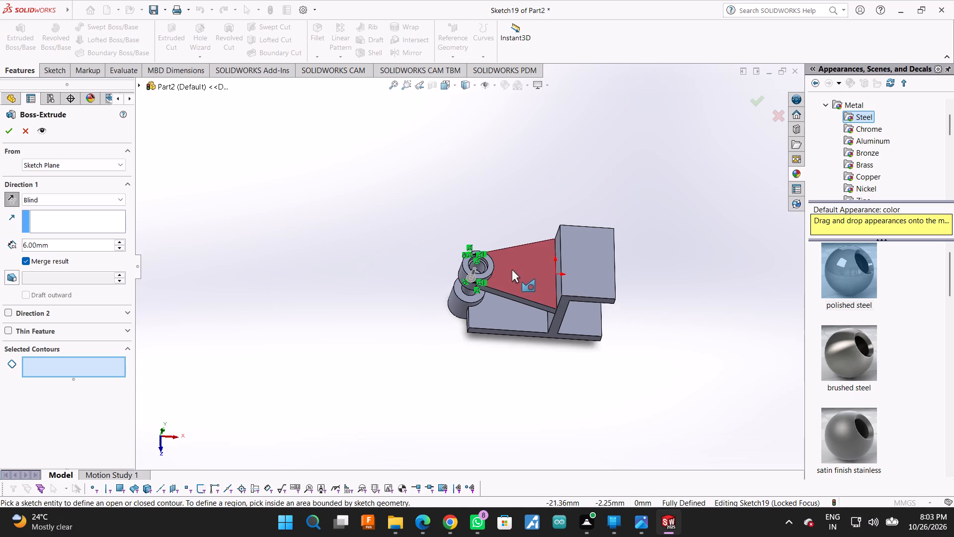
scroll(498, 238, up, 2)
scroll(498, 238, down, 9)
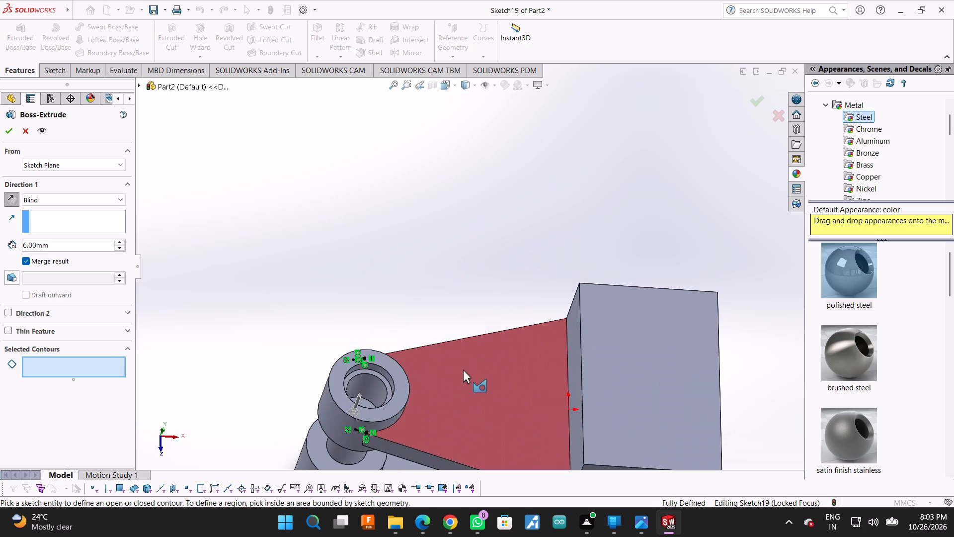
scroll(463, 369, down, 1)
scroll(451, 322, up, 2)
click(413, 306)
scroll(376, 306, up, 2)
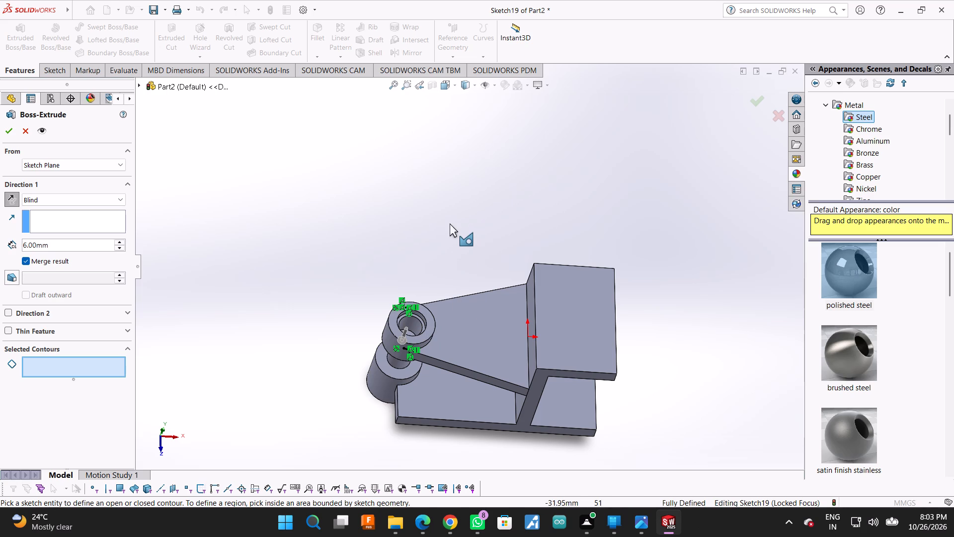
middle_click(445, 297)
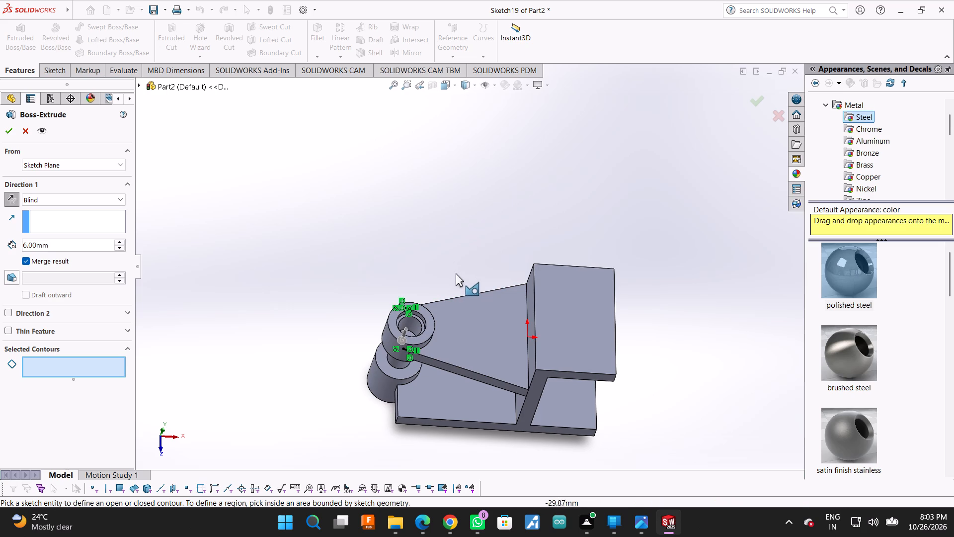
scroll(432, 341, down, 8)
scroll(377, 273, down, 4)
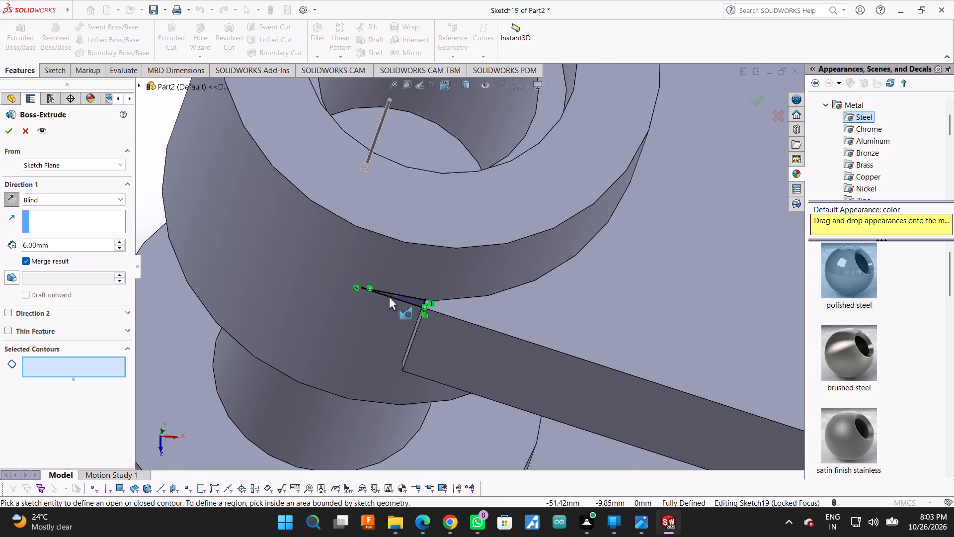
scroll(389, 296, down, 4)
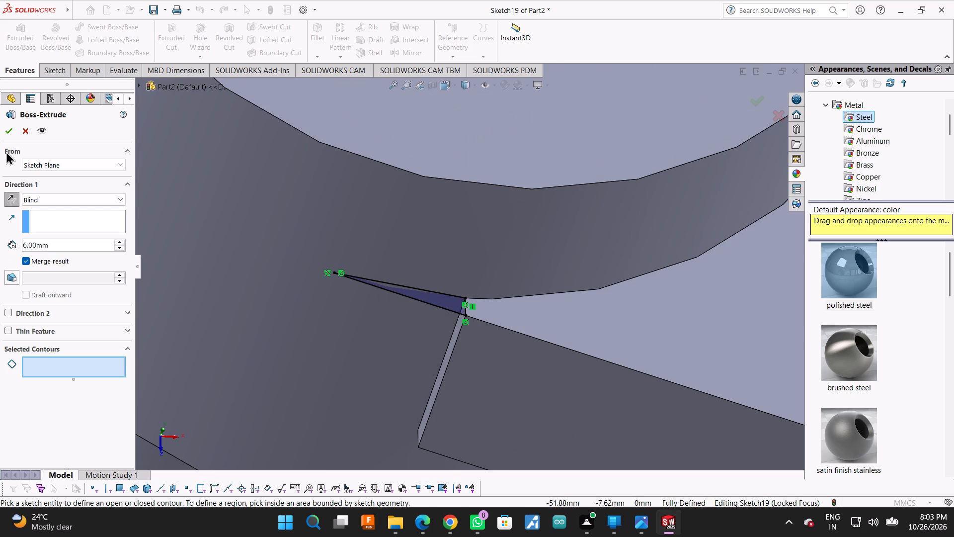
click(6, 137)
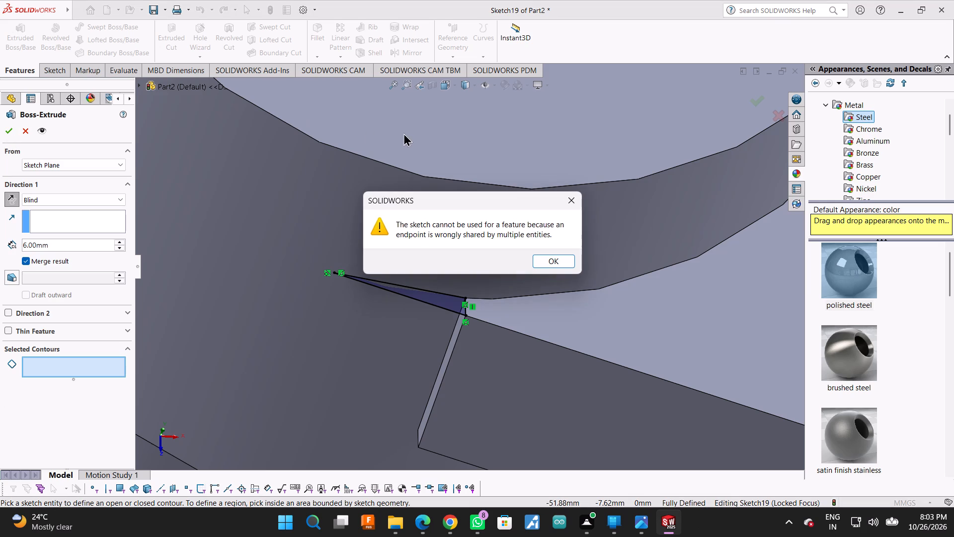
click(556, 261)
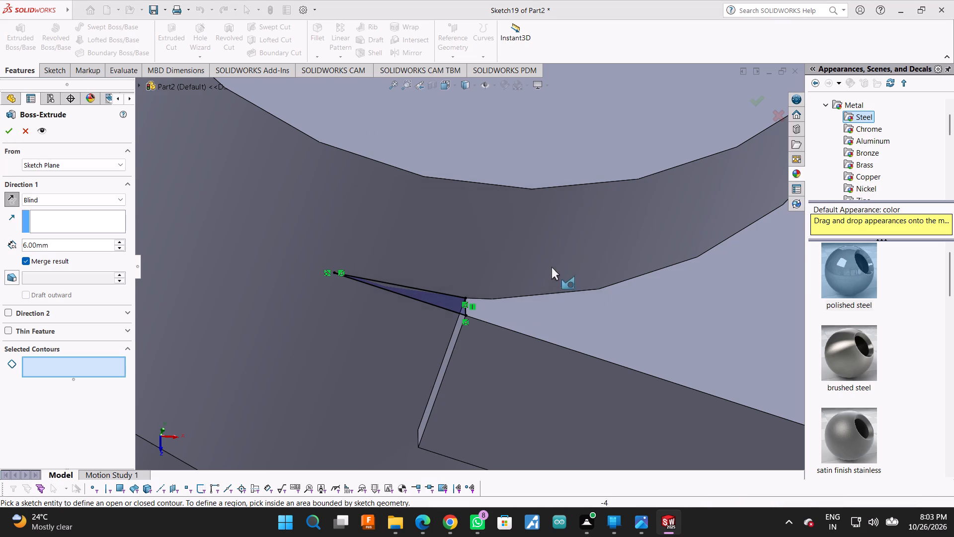
Cancel the extrusion and undo the sliver sketch edits back to the upper junction line before its tangent relation.
scroll(546, 280, down, 3)
scroll(403, 331, down, 1)
scroll(403, 331, up, 4)
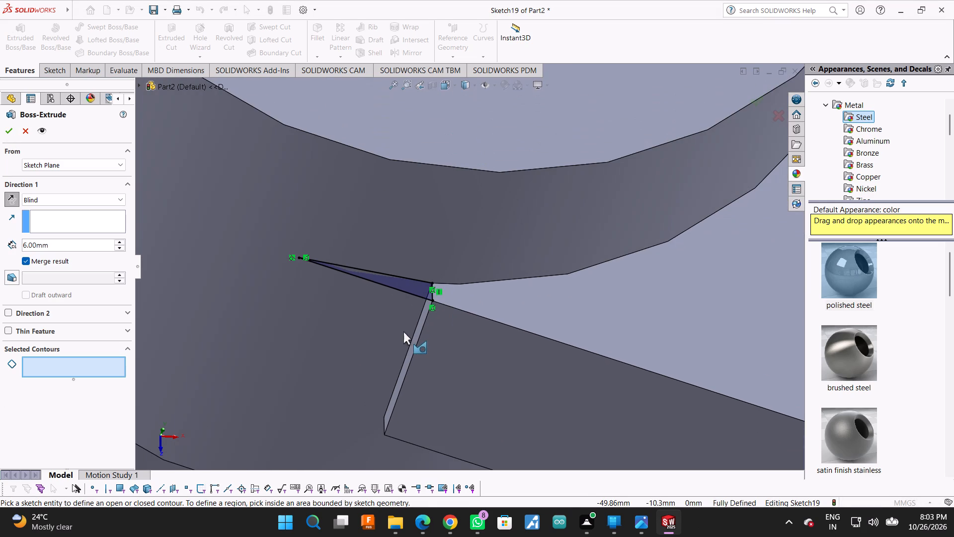
key(ctrl+z)
key(ctrl+z)
key(ctrl+z)
key(ctrl+z)
key(ctrl+z)
key(ctrl+z)
key(ctrl+z)
key(ctrl+z)
key(ctrl+z)
ctrl+scroll(412, 364, up, 4)
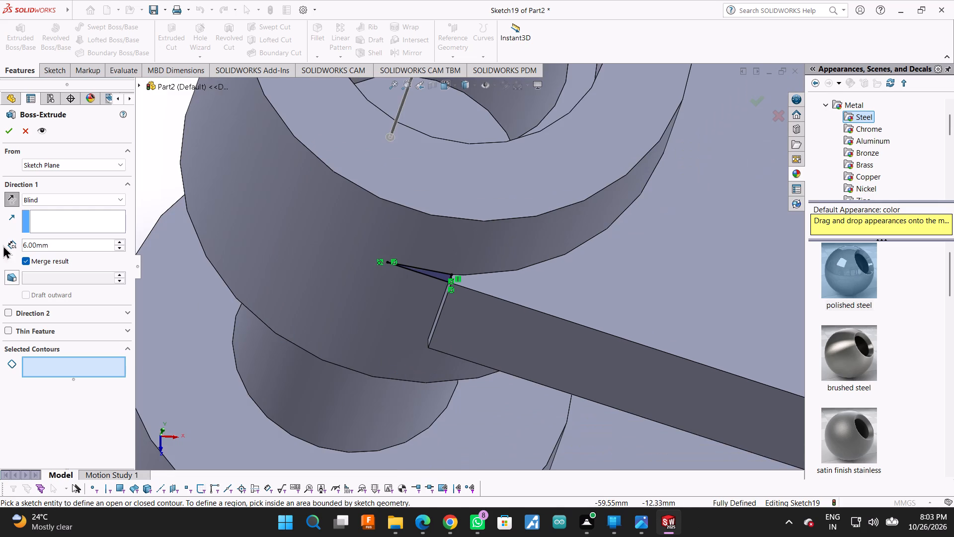
key(Escape)
key(ctrl+z)
key(ctrl+z)
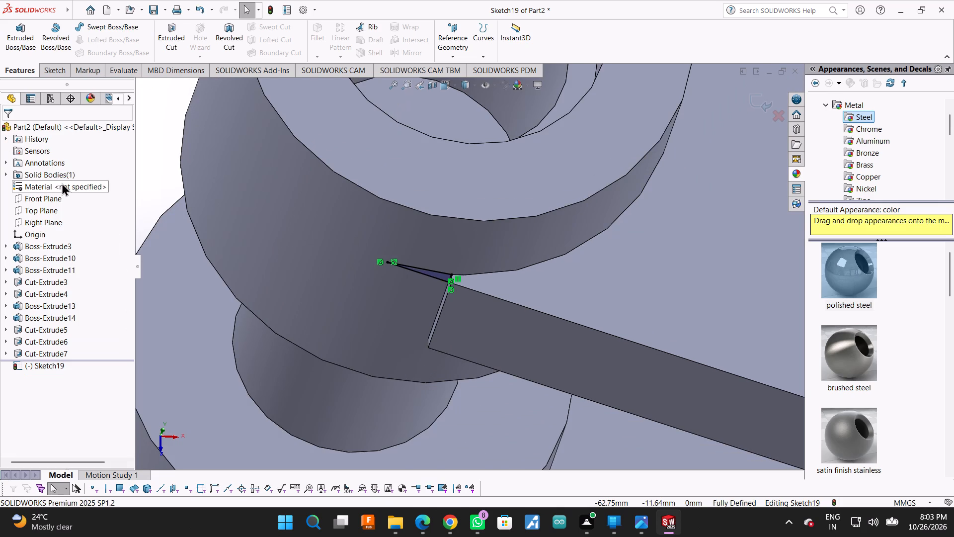
key(ctrl+z)
key(ctrl+z)
key(ctrl+z)
key(ctrl+z)
key(ctrl+z)
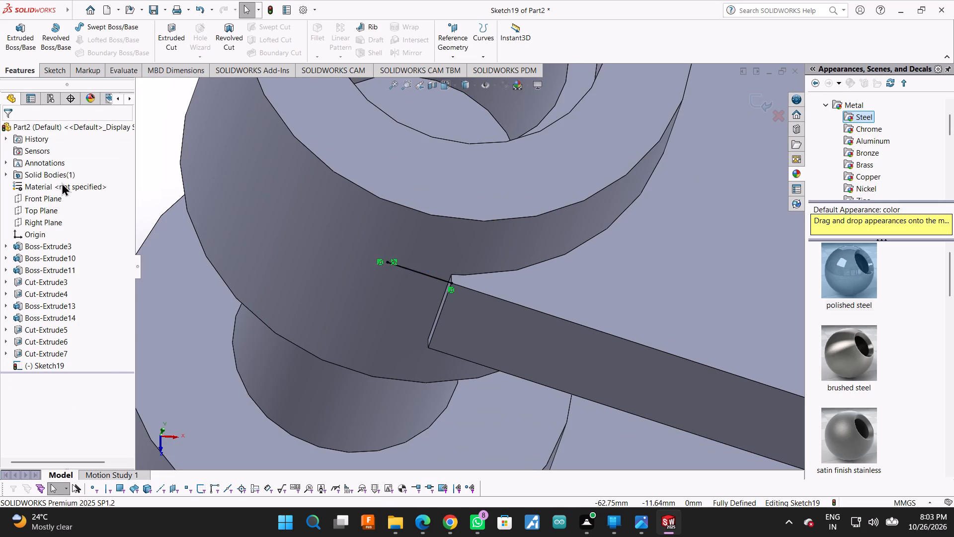
key(ctrl+z)
Sketch a sloped line about 2.95 mm long from the lower tapered arm's corner to the boss circle, extending the arm's edge.
scroll(67, 210, up, 6)
scroll(222, 222, up, 2)
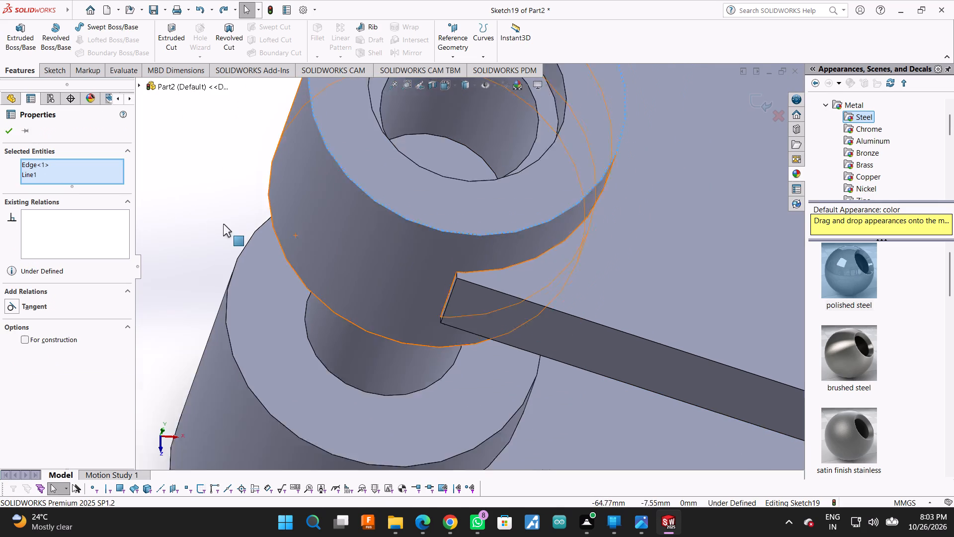
scroll(223, 224, up, 7)
scroll(605, 131, up, 1)
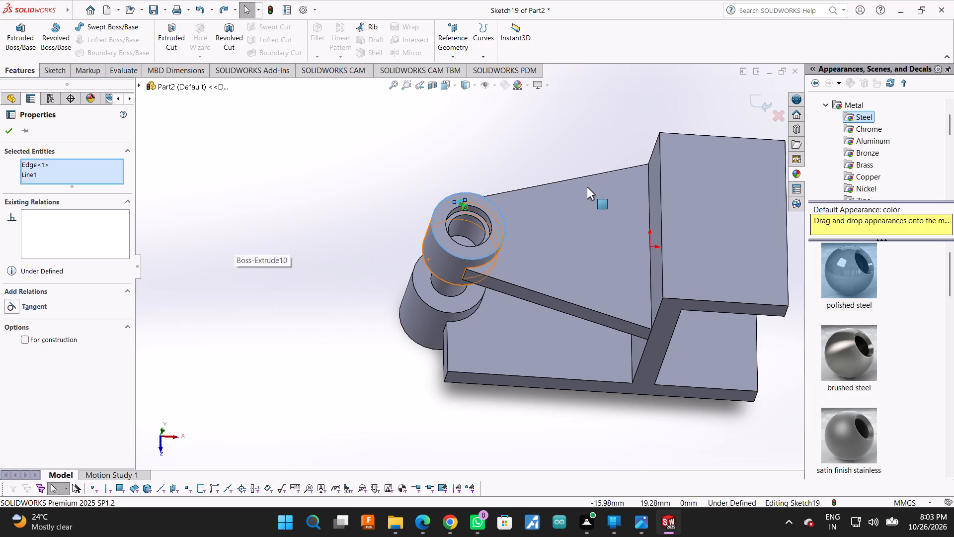
click(581, 244)
right_click(585, 250)
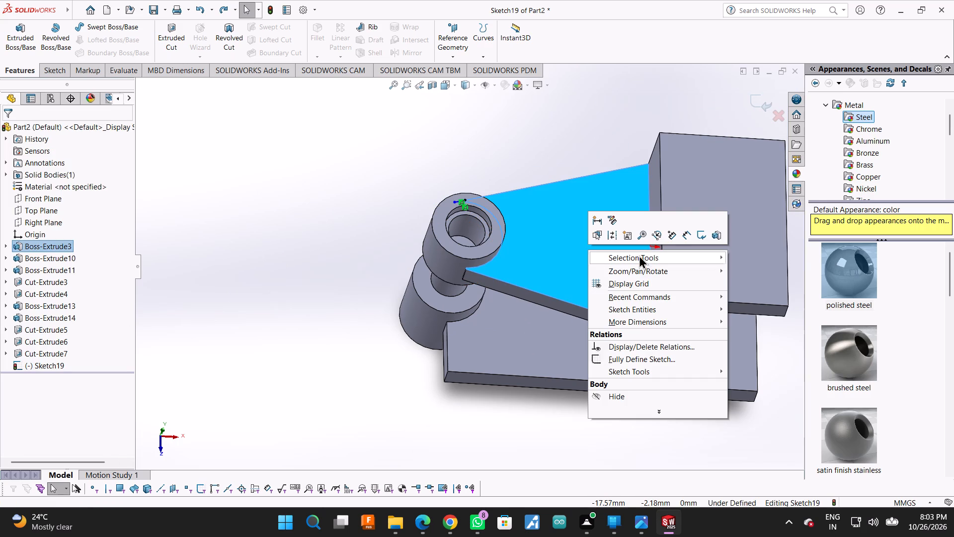
click(532, 83)
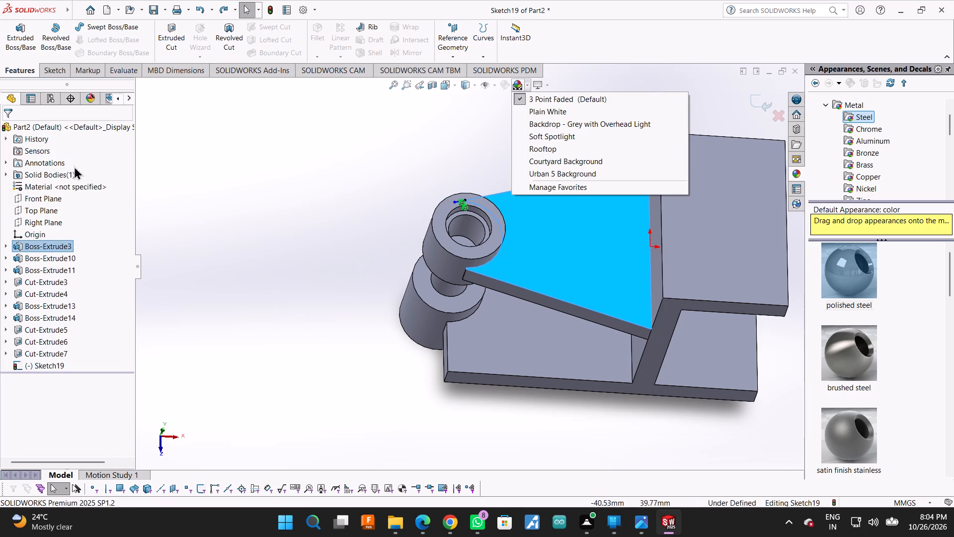
click(44, 209)
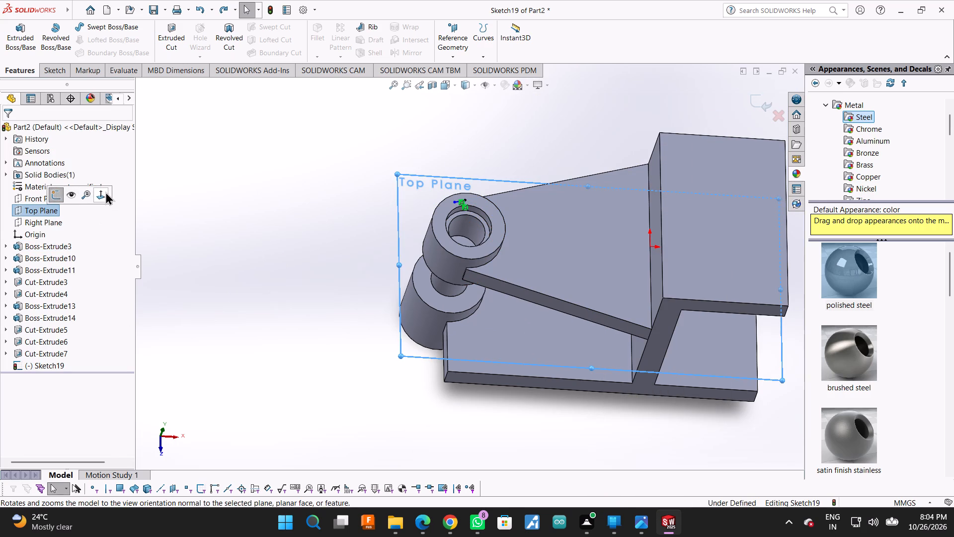
click(105, 191)
click(501, 264)
right_click(512, 268)
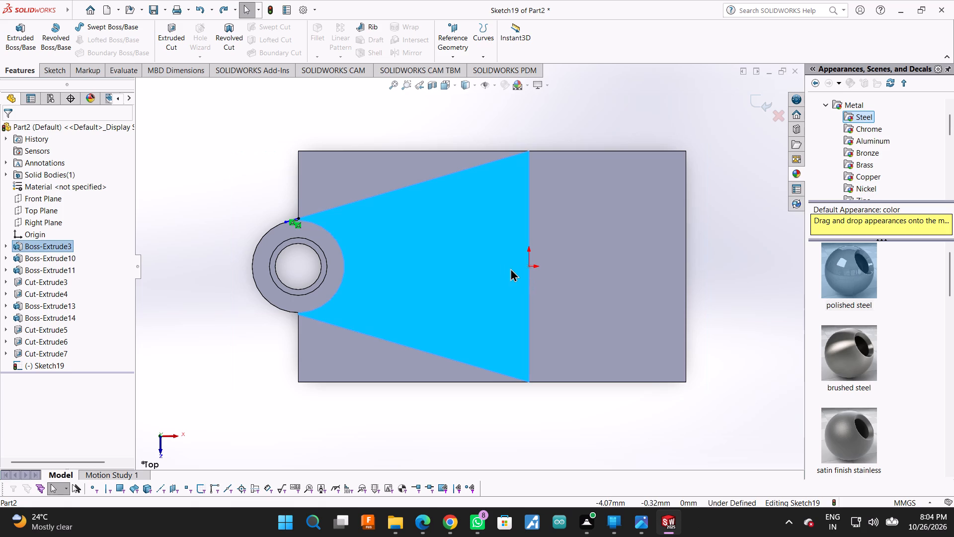
click(559, 333)
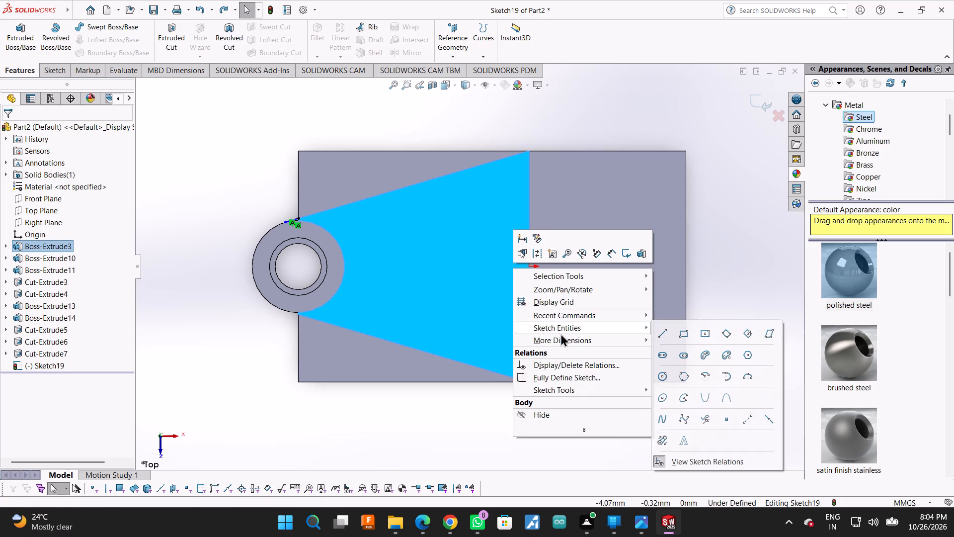
click(656, 335)
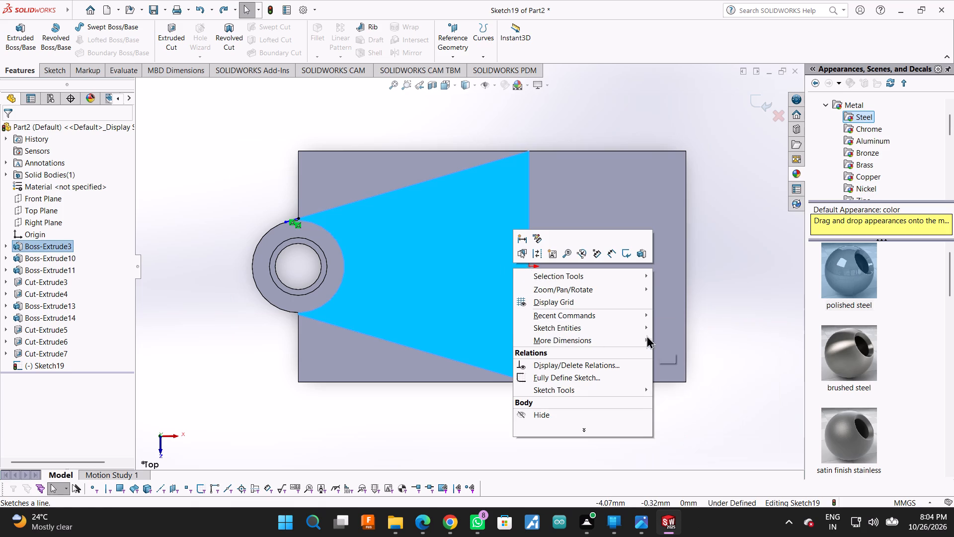
scroll(250, 338, down, 10)
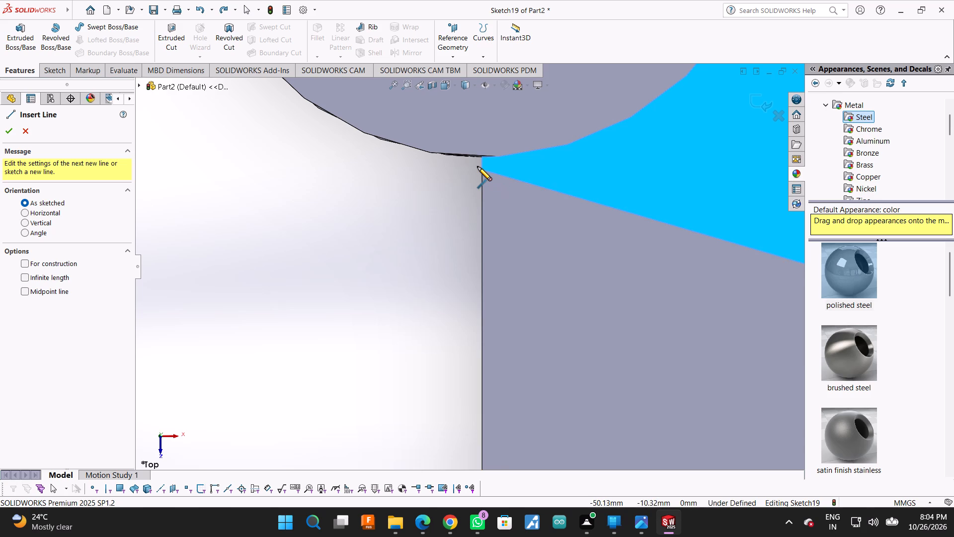
double_click(482, 170)
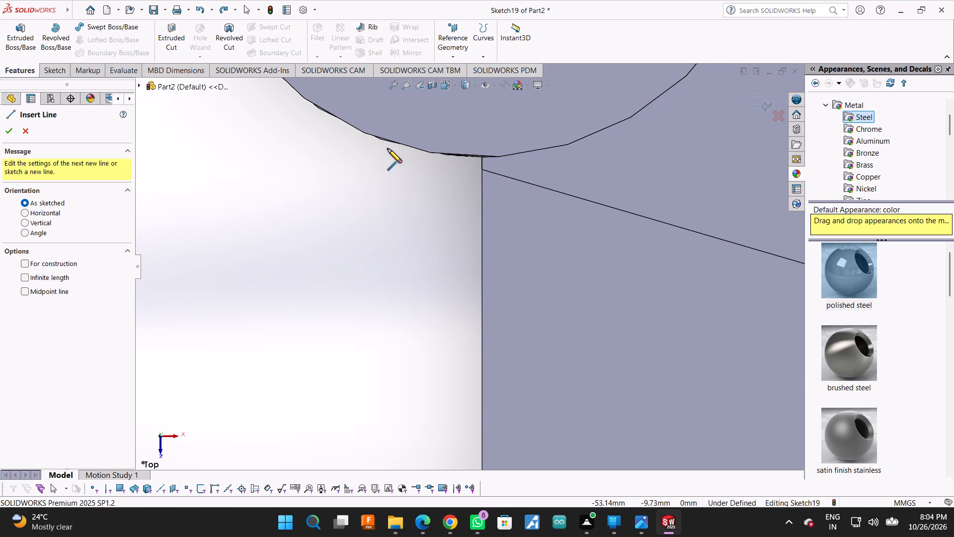
click(483, 171)
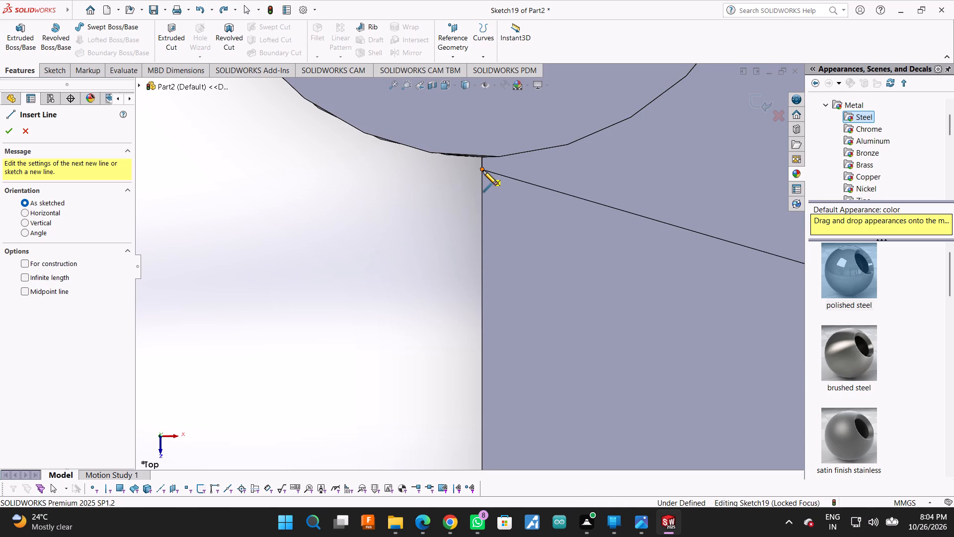
click(398, 144)
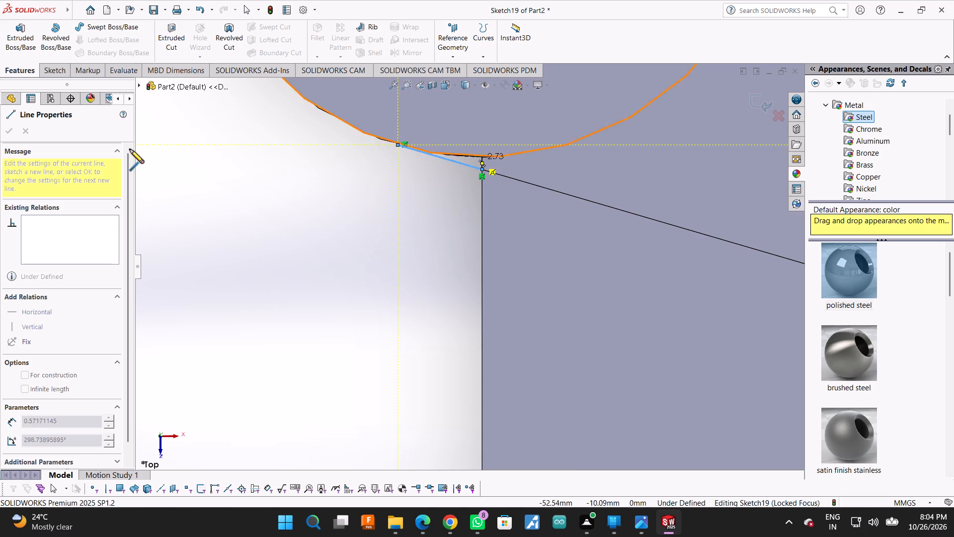
key(Escape)
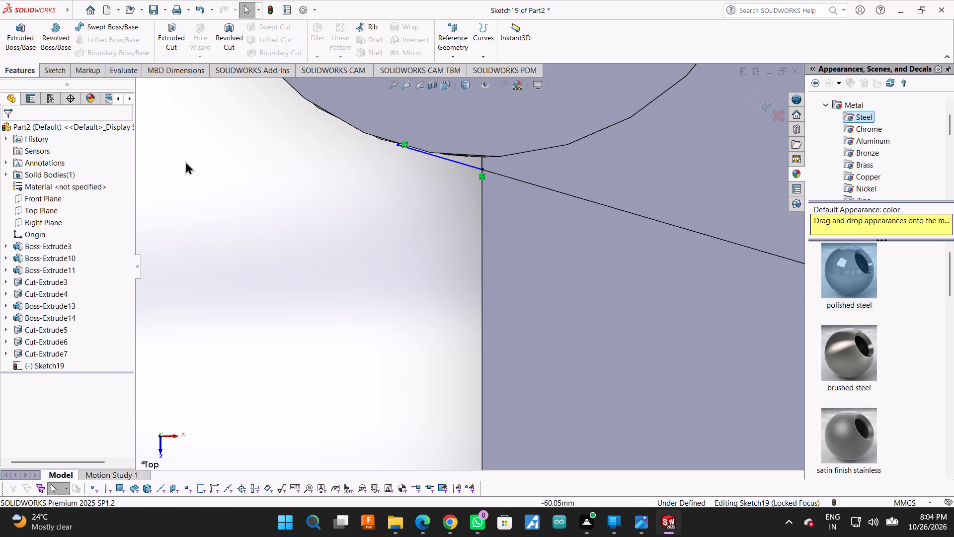
Set the display style to Hidden Lines Visible and make the lower junction line tangent to the boss's circular edge.
scroll(232, 161, up, 2)
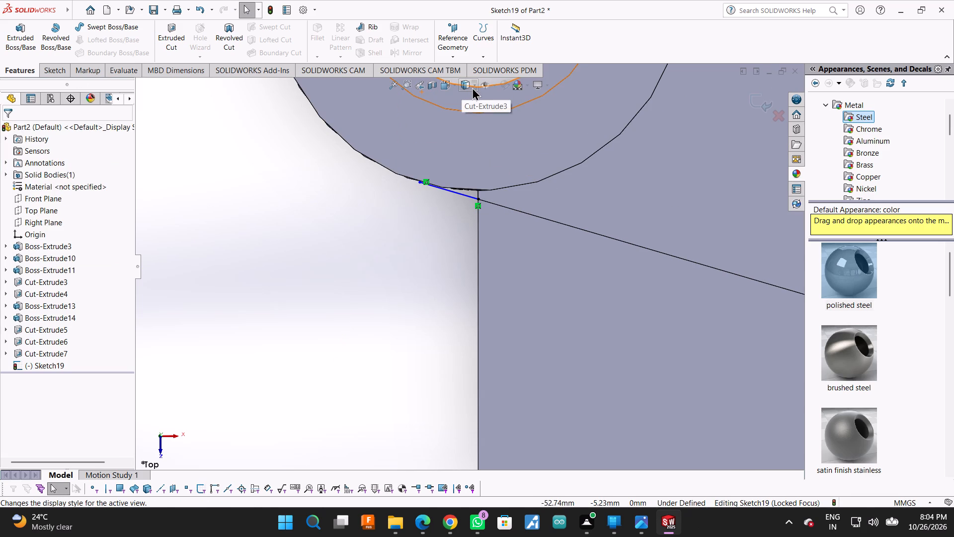
click(475, 87)
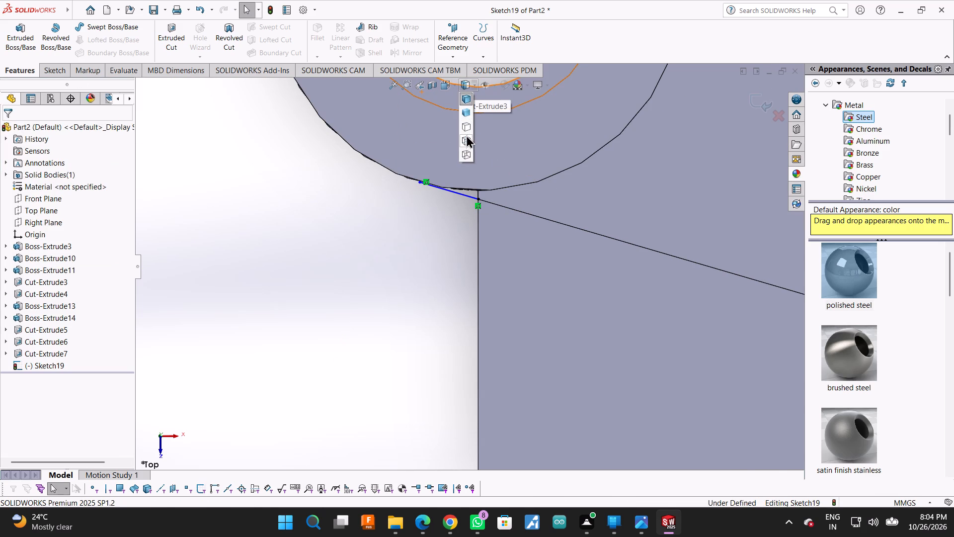
click(466, 135)
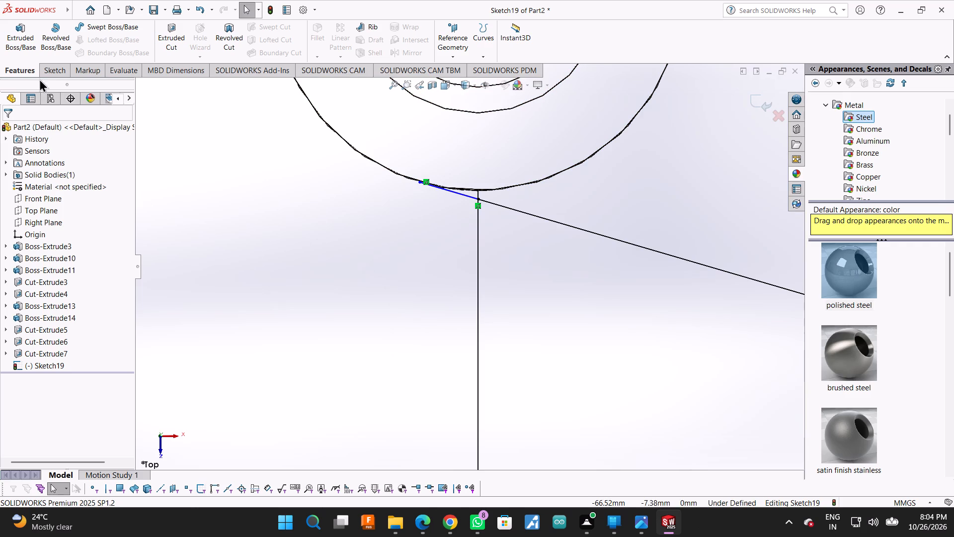
ctrl+click(454, 194)
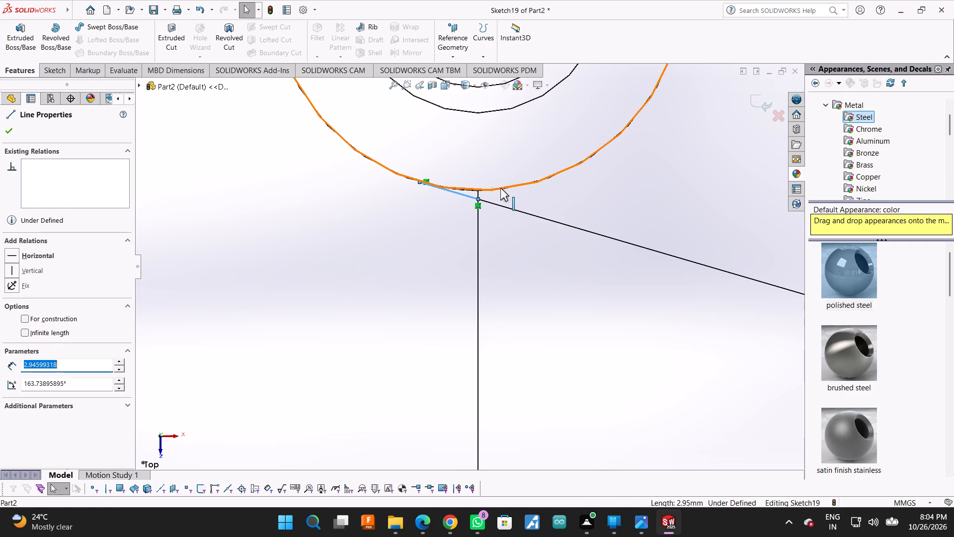
ctrl+click(500, 188)
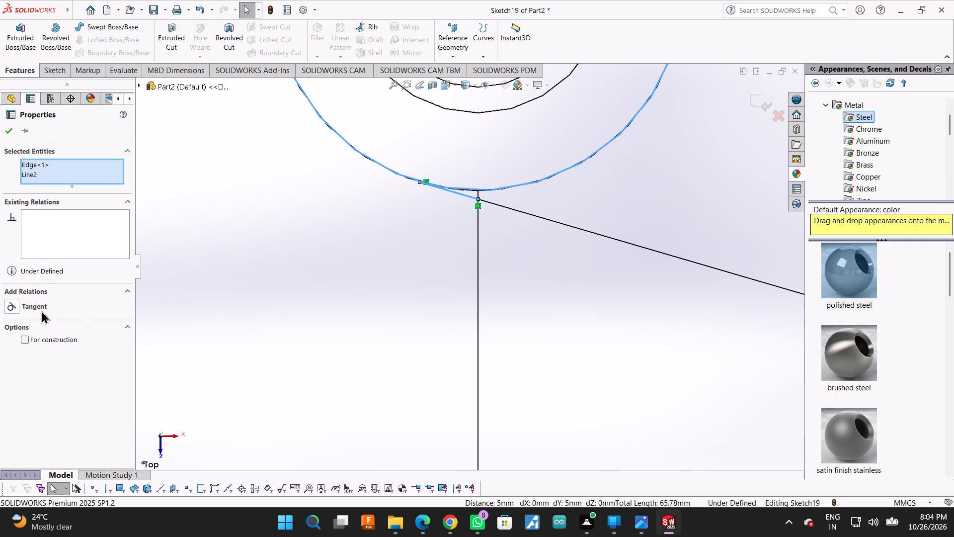
click(41, 310)
click(2, 130)
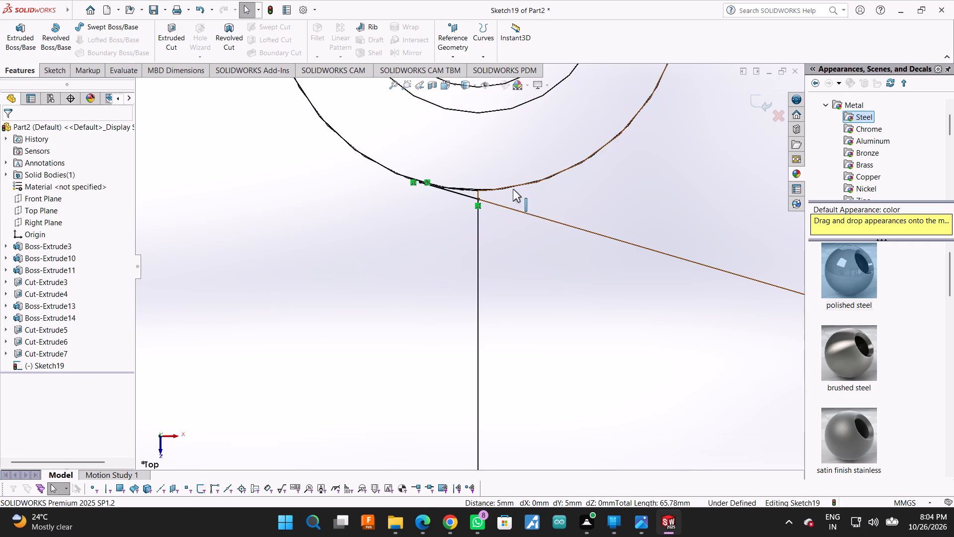
Sketch the lower junction's closed triangle with lines of about 2.82 mm, 0.47 mm vertical, and 2.92 mm along the existing tangent line.
scroll(513, 189, down, 2)
click(24, 72)
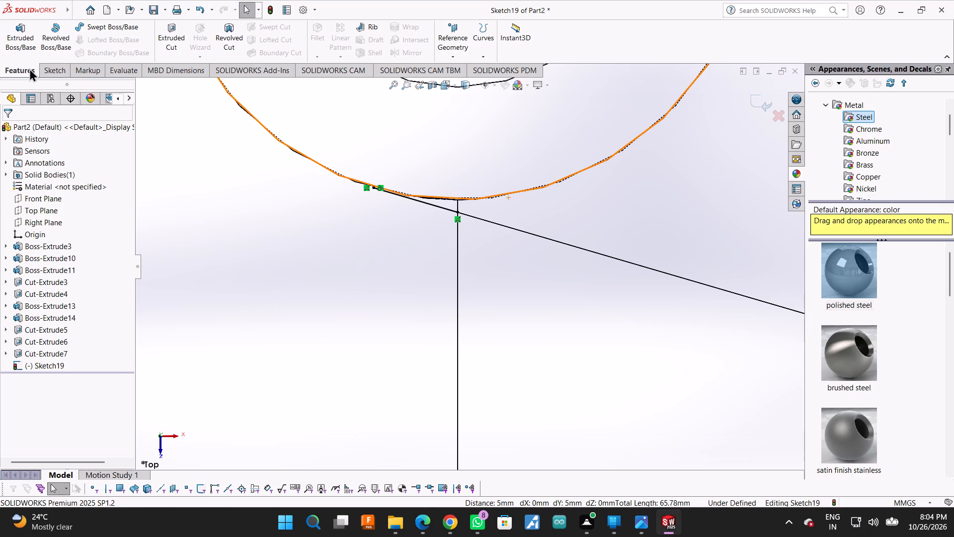
click(46, 70)
click(73, 26)
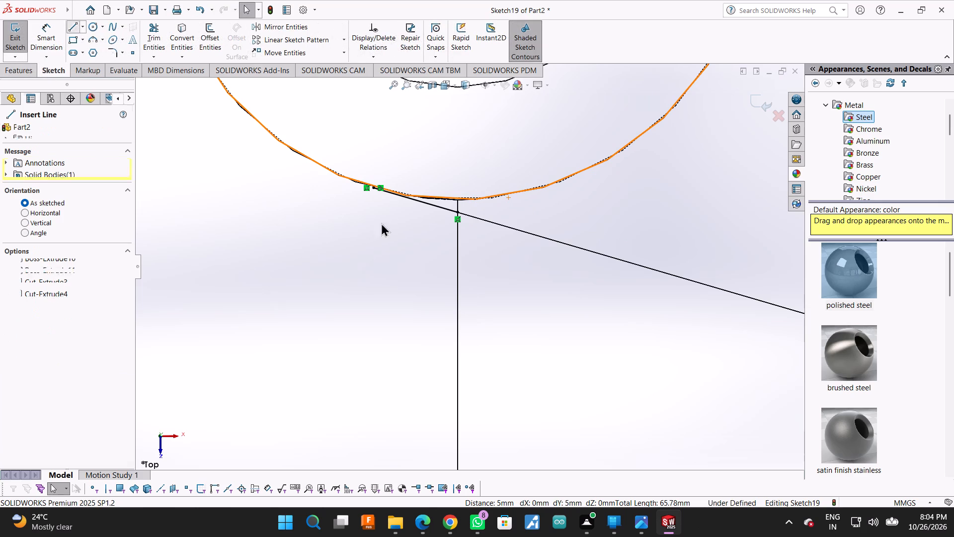
scroll(399, 207, down, 7)
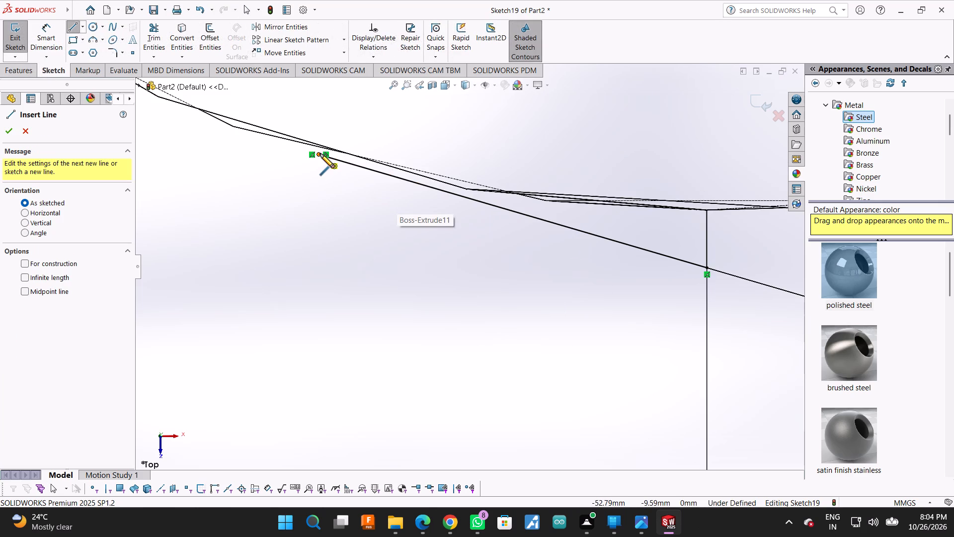
click(318, 154)
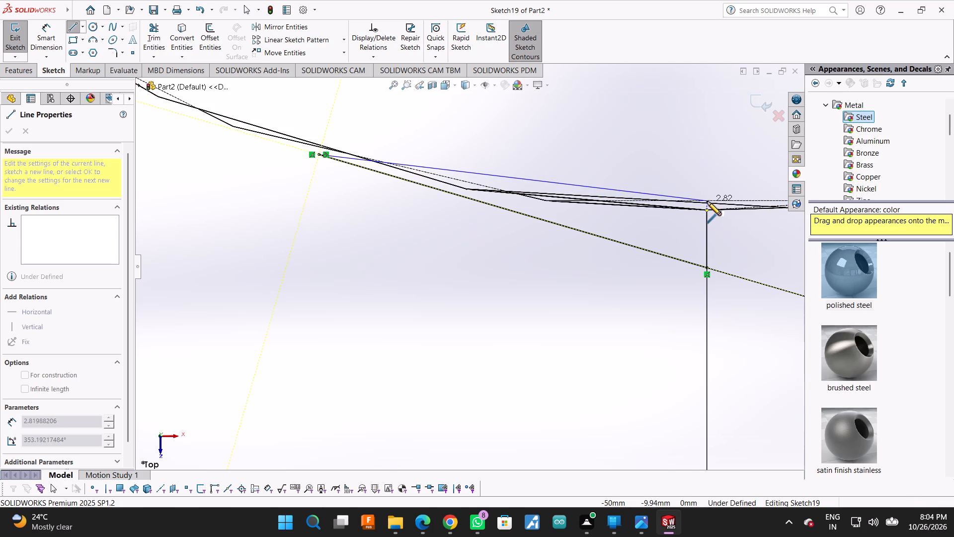
click(708, 202)
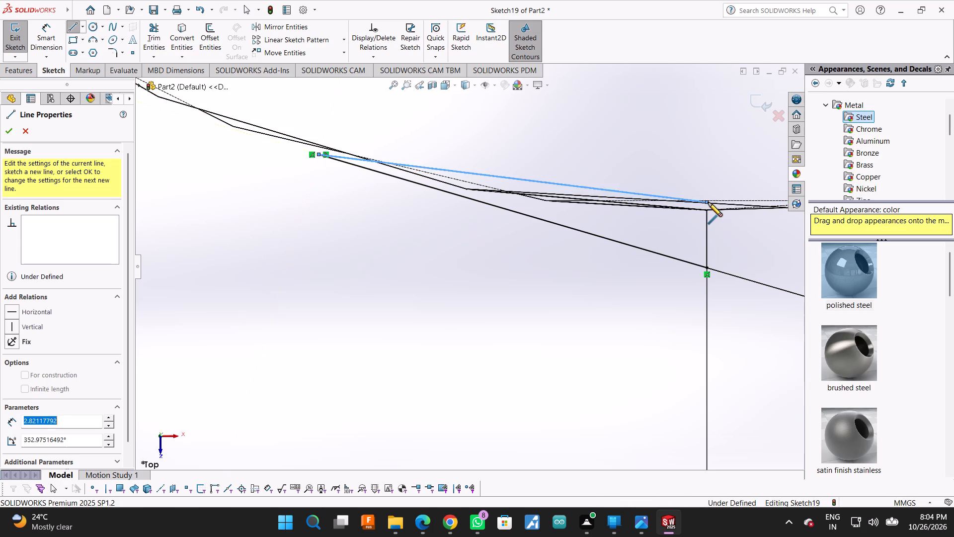
click(706, 268)
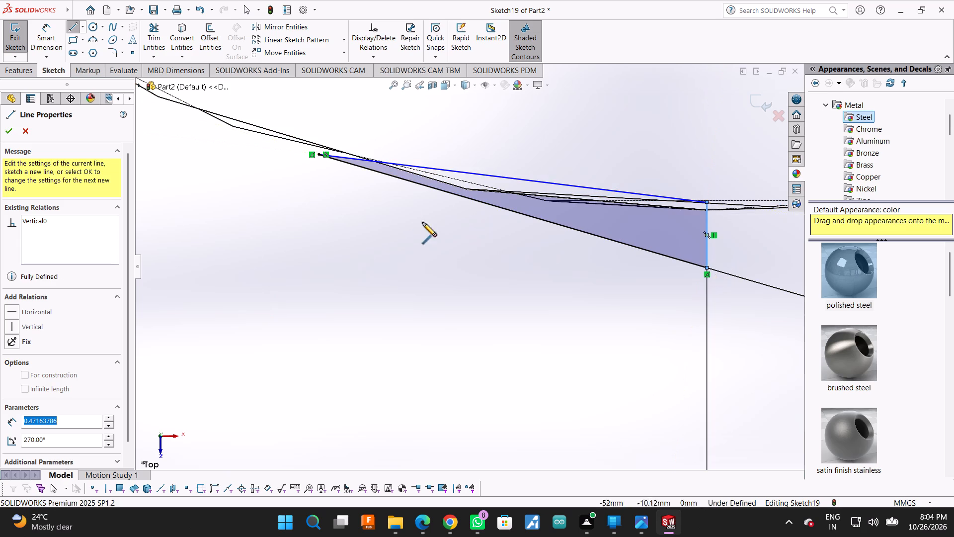
click(319, 156)
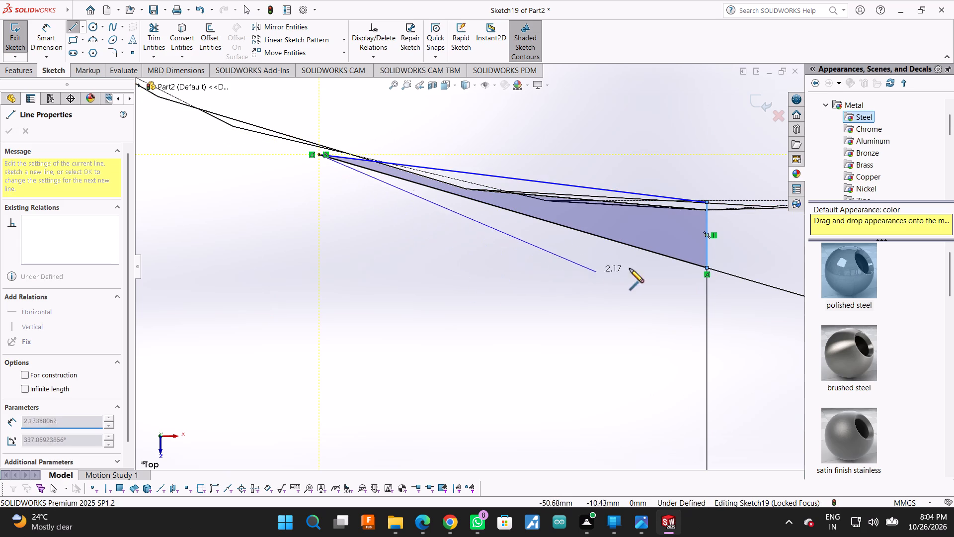
click(705, 267)
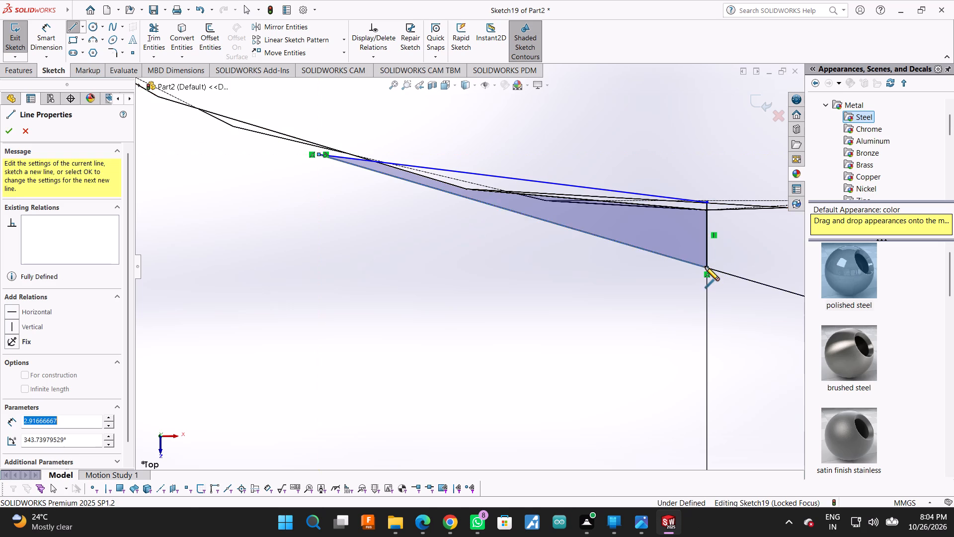
key(Escape)
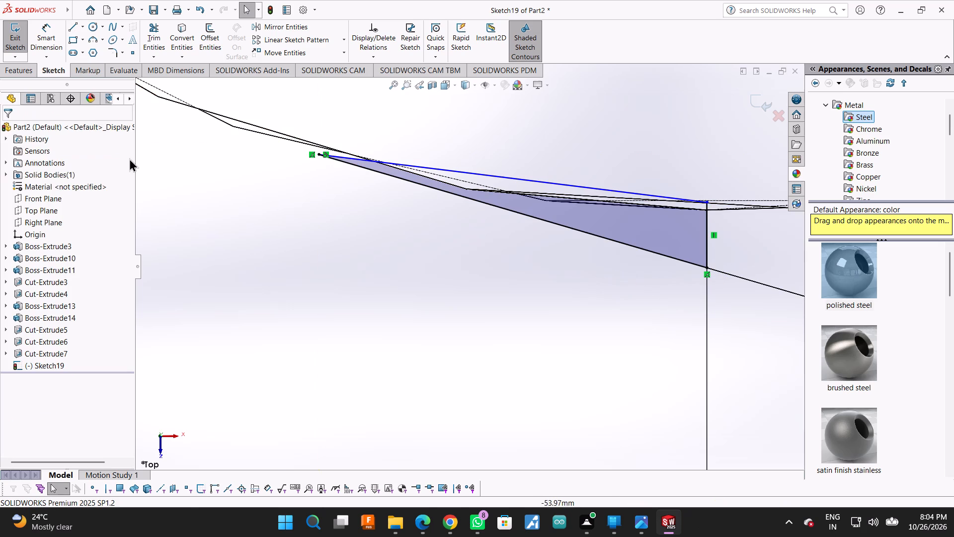
Switch the display style to Shaded With Edges and try to extrude the lower junction's triangle sketch 6 mm.
scroll(314, 213, up, 1)
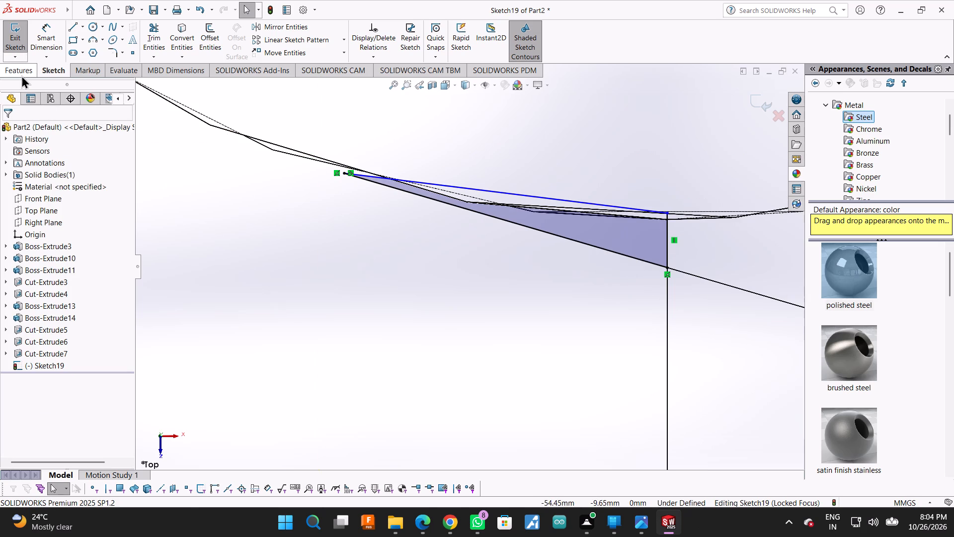
click(24, 68)
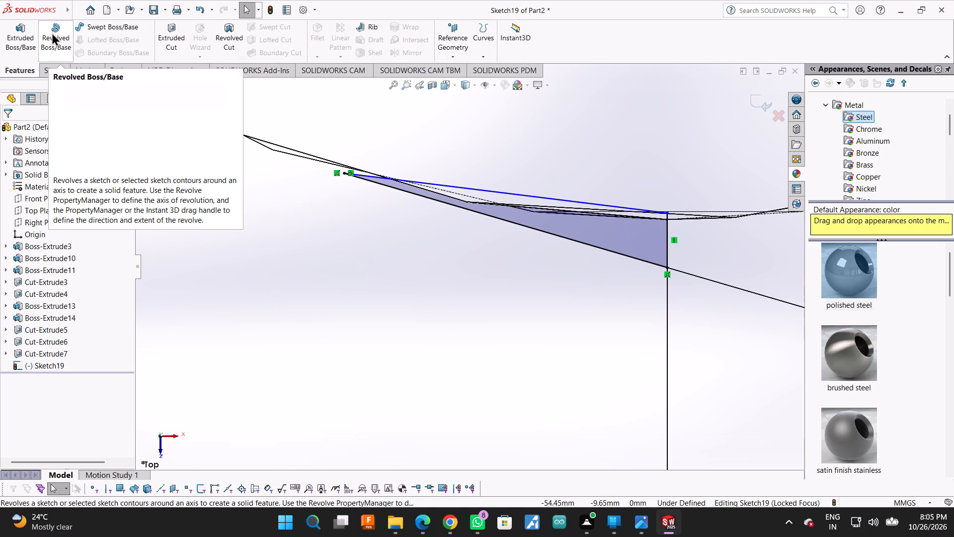
click(34, 28)
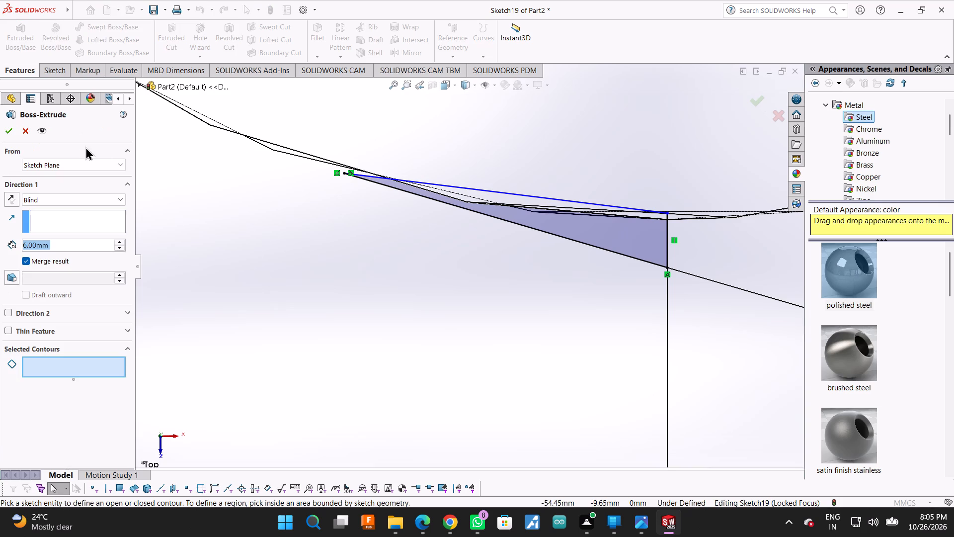
click(476, 87)
click(469, 104)
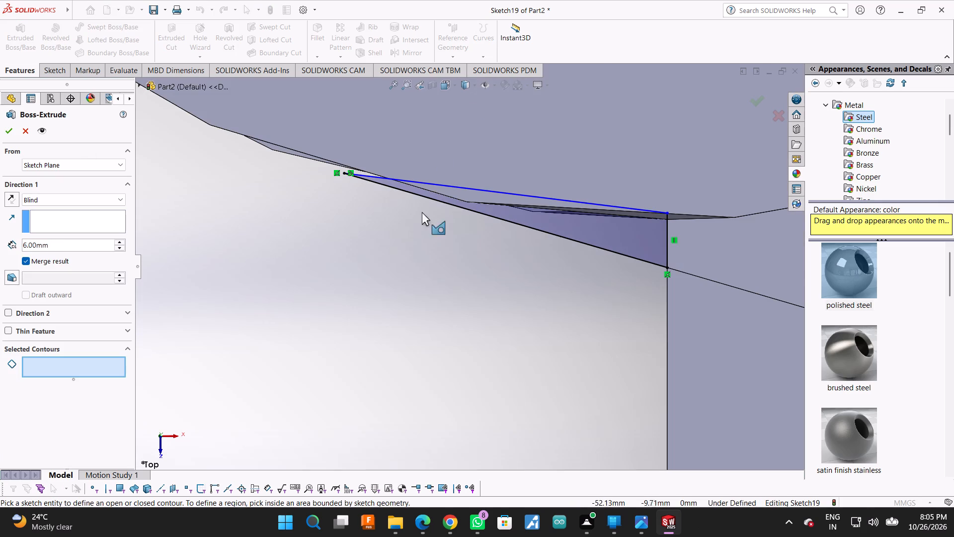
click(9, 135)
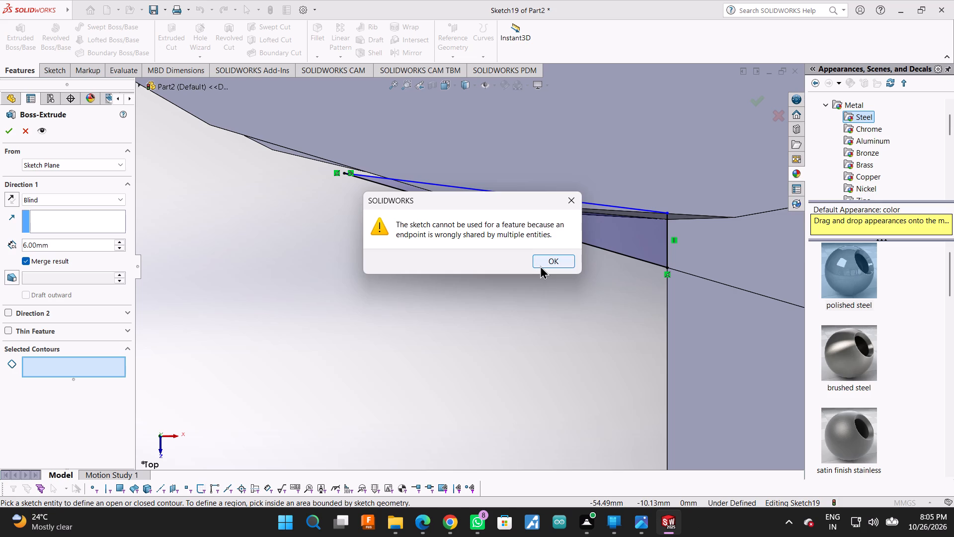
click(540, 266)
click(3, 140)
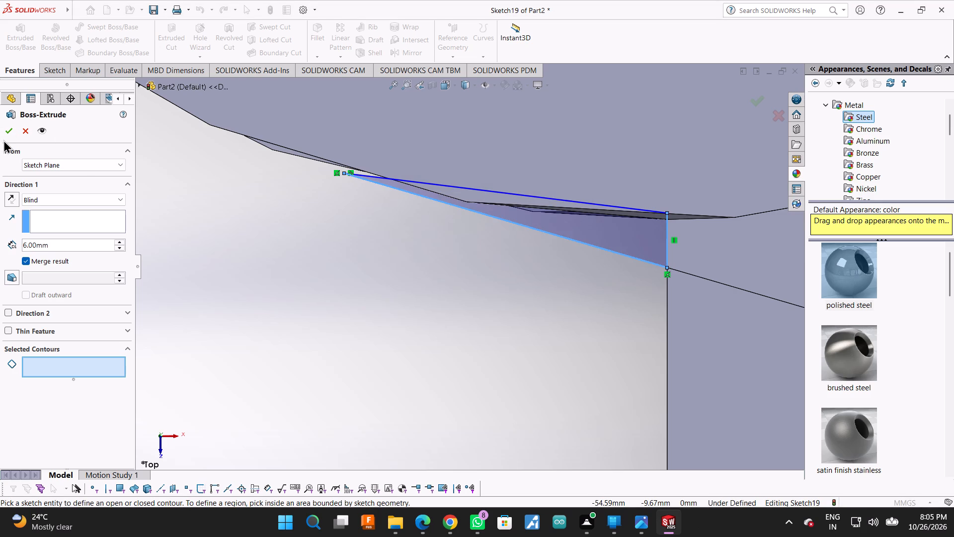
double_click(5, 126)
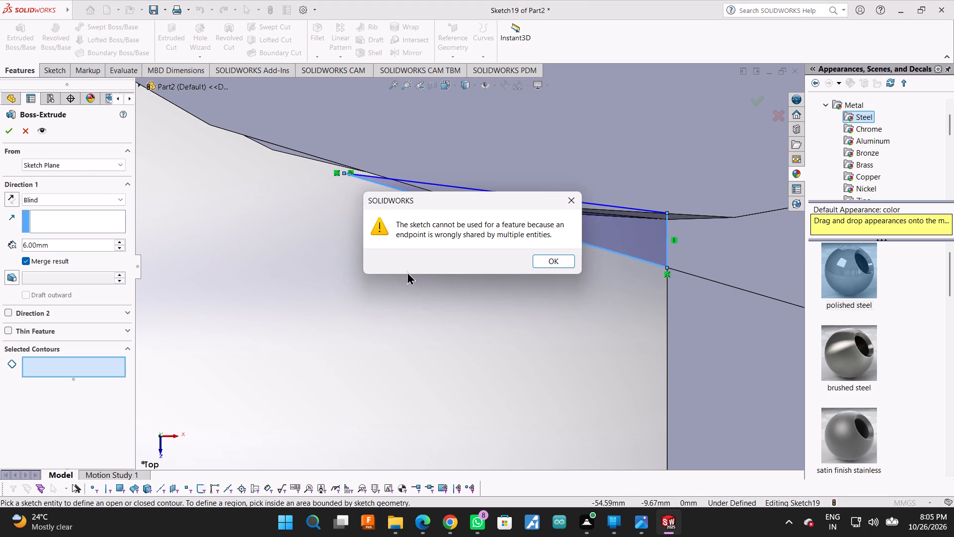
click(535, 258)
key(Escape)
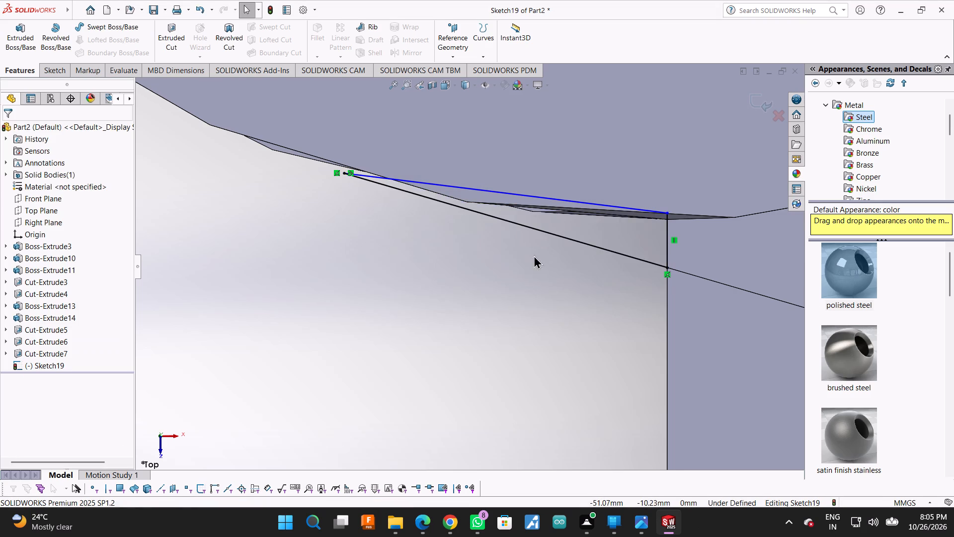
Undo the entire lower junction sketch and the last cut, back to editing the tapered cut's profile sketch.
scroll(503, 289, up, 4)
key(ctrl+z)
key(ctrl+z)
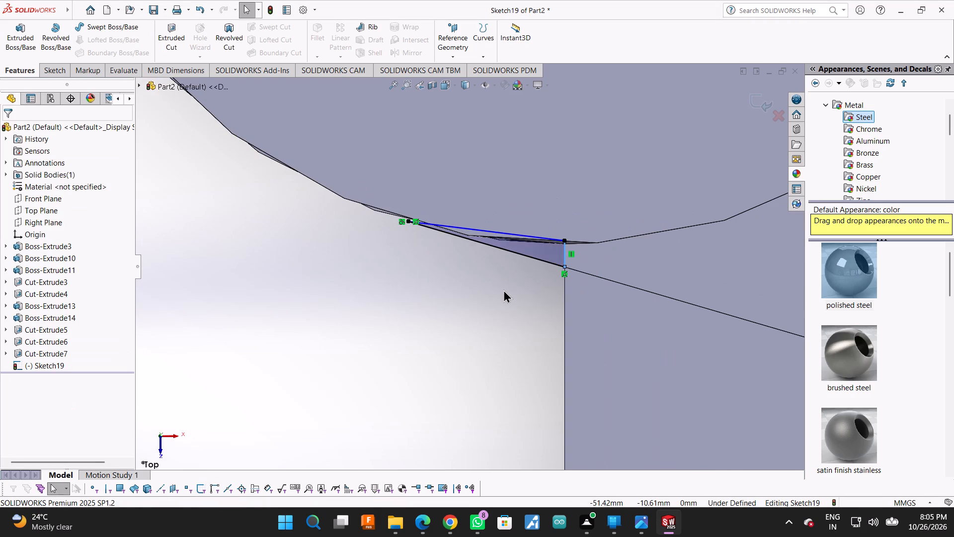
key(ctrl+z)
key(ctrl+z)
key(ctrl+z)
key(ctrl+z)
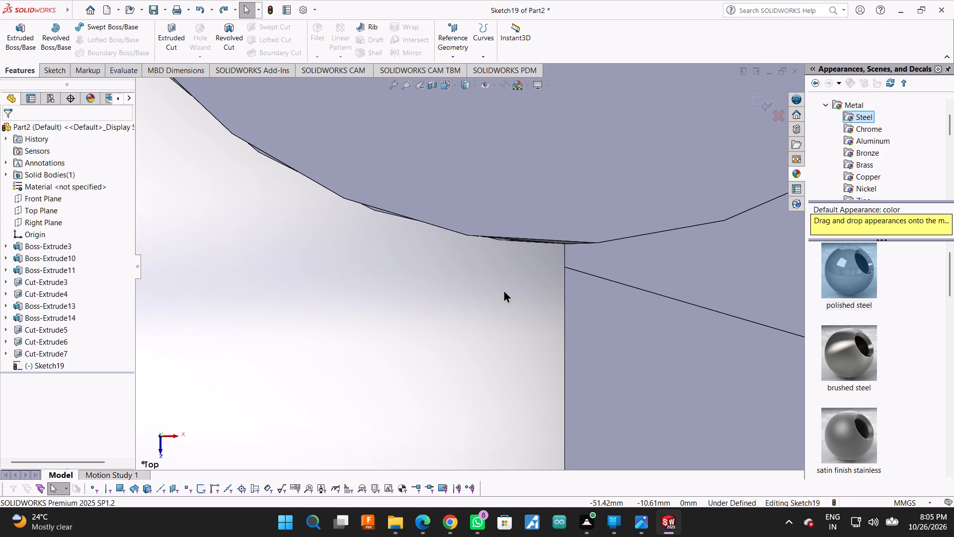
key(ctrl+z)
ctrl+scroll(503, 289, up, 3)
key(ctrl+z)
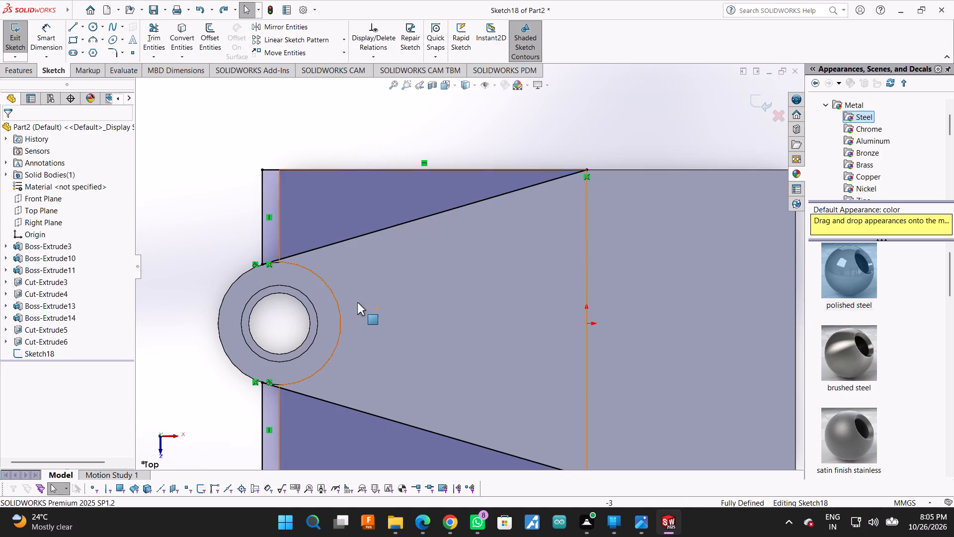
At the upper junction, sketch a 0.42 mm vertical line from the tapered line to the boss circle and a 2.83 mm line to the profile corner.
scroll(261, 282, down, 5)
scroll(372, 258, down, 3)
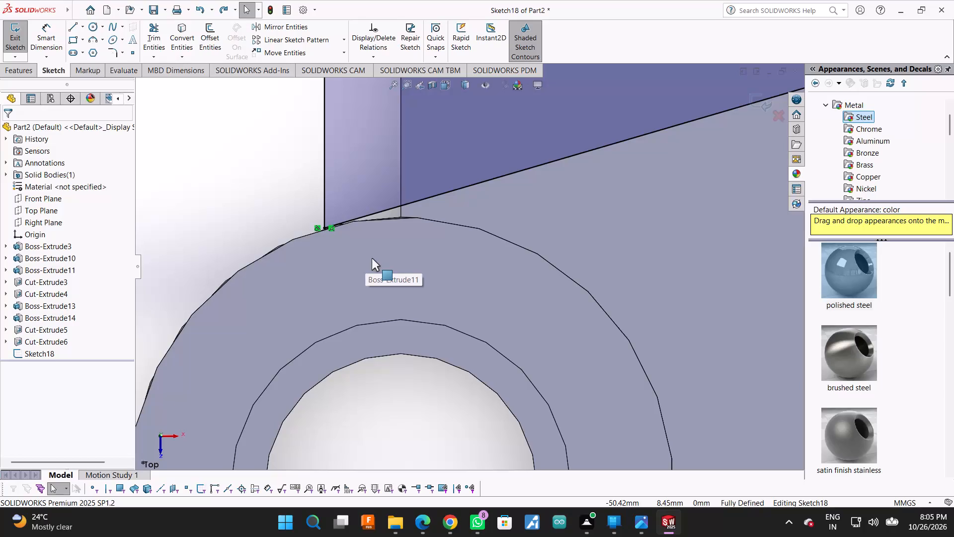
click(72, 30)
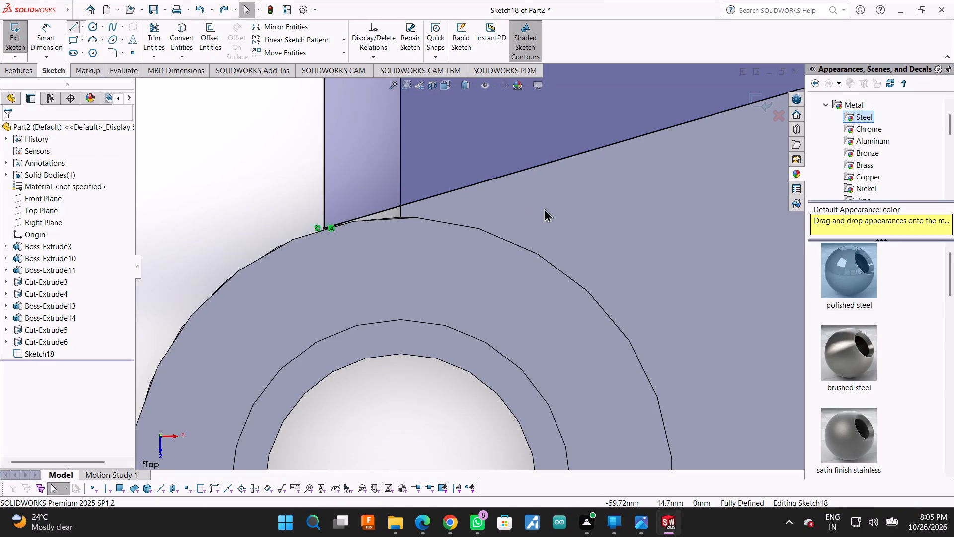
click(401, 204)
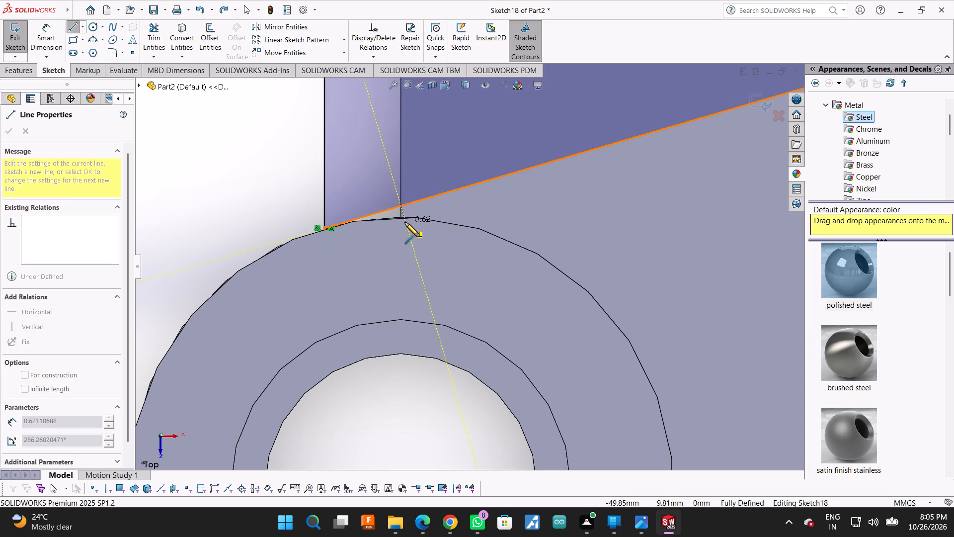
scroll(404, 222, down, 7)
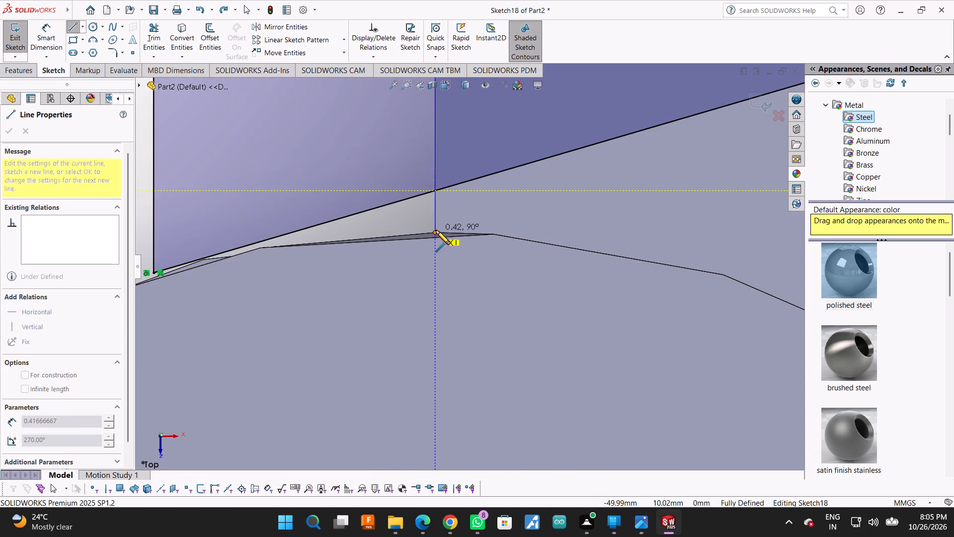
click(436, 232)
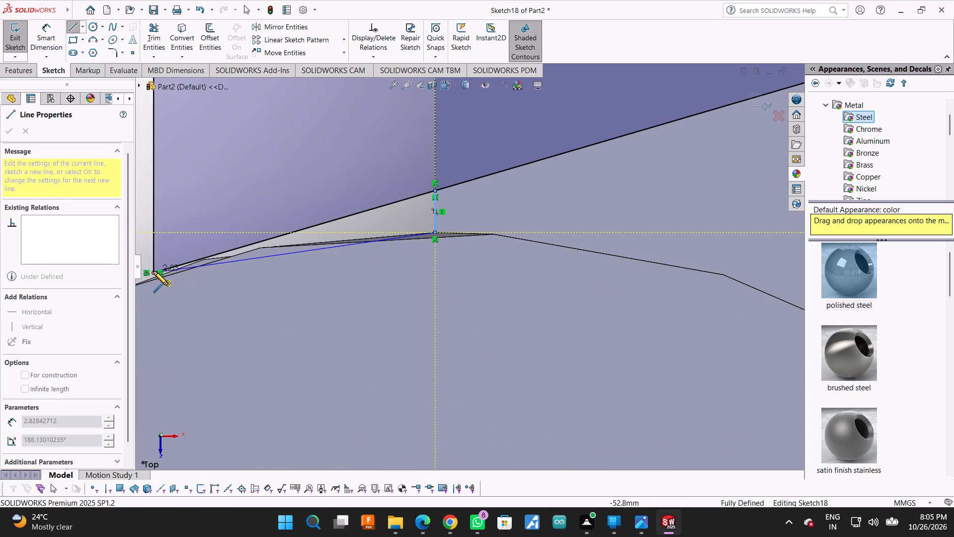
click(153, 272)
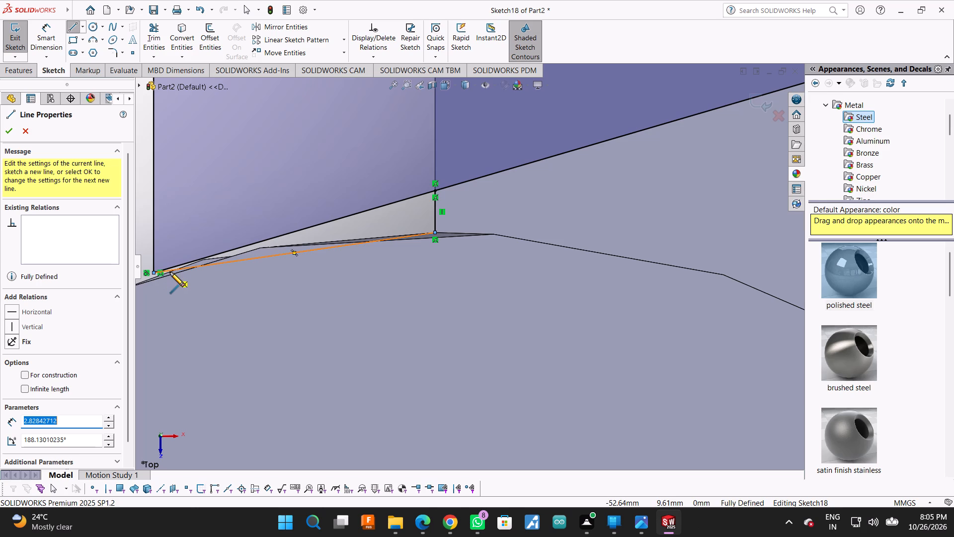
Trim the upper tapered line's short segment between the profile corner and the new vertical line.
click(156, 33)
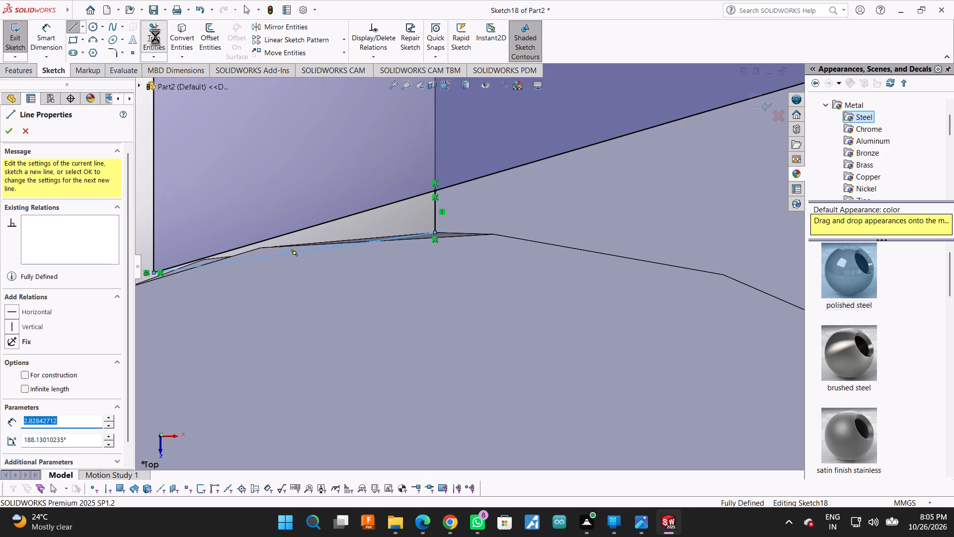
drag(344, 185, 392, 223)
scroll(403, 214, up, 7)
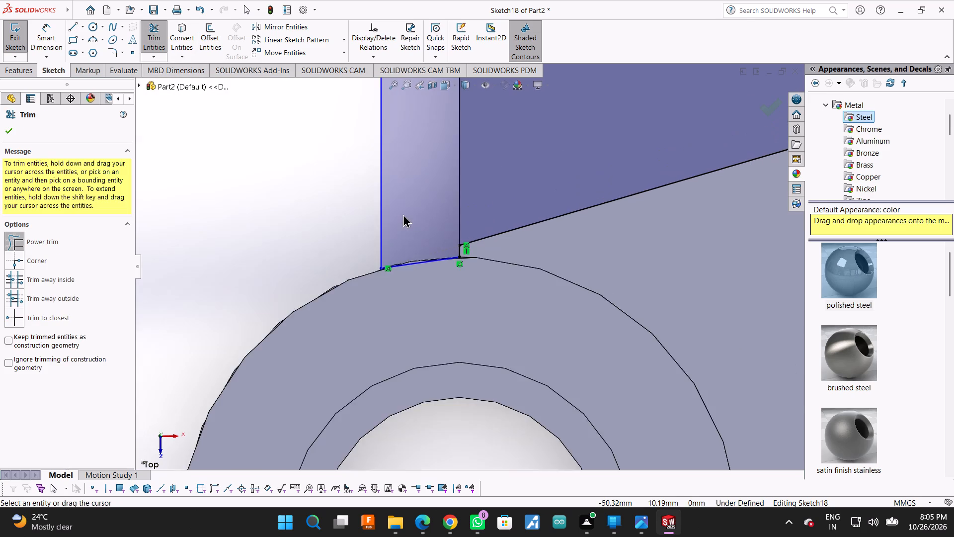
At the lower junction, sketch a closed triangle with a 2.83 mm line, a 0.42 mm vertical line and a closing line along the taper.
scroll(403, 214, up, 4)
scroll(457, 289, down, 2)
scroll(459, 275, up, 4)
scroll(483, 368, up, 4)
scroll(485, 357, down, 6)
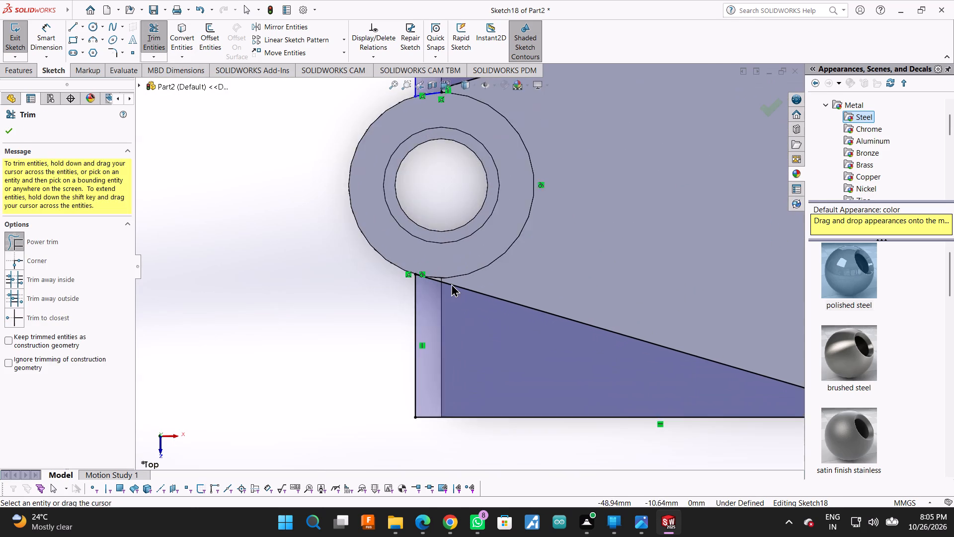
scroll(451, 283, down, 7)
click(76, 30)
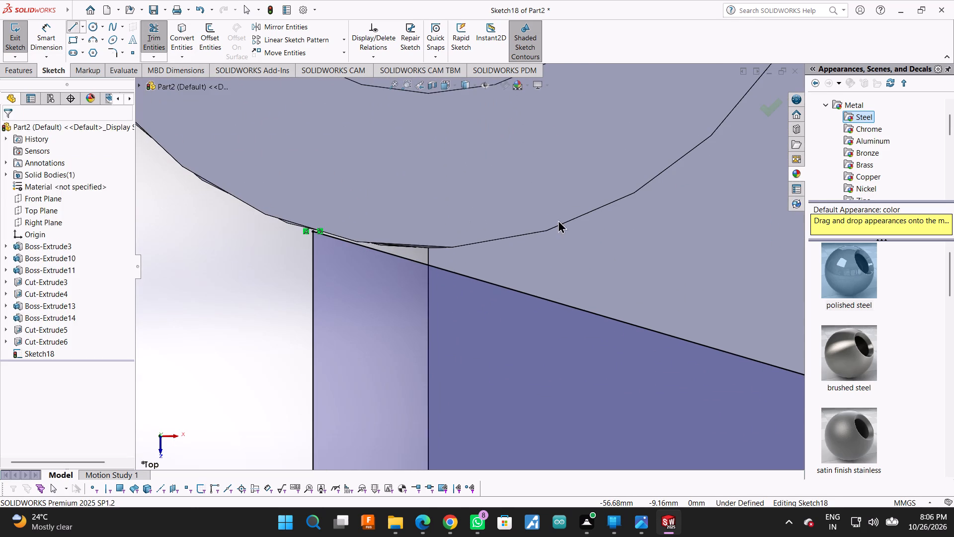
scroll(558, 220, down, 5)
scroll(281, 273, up, 5)
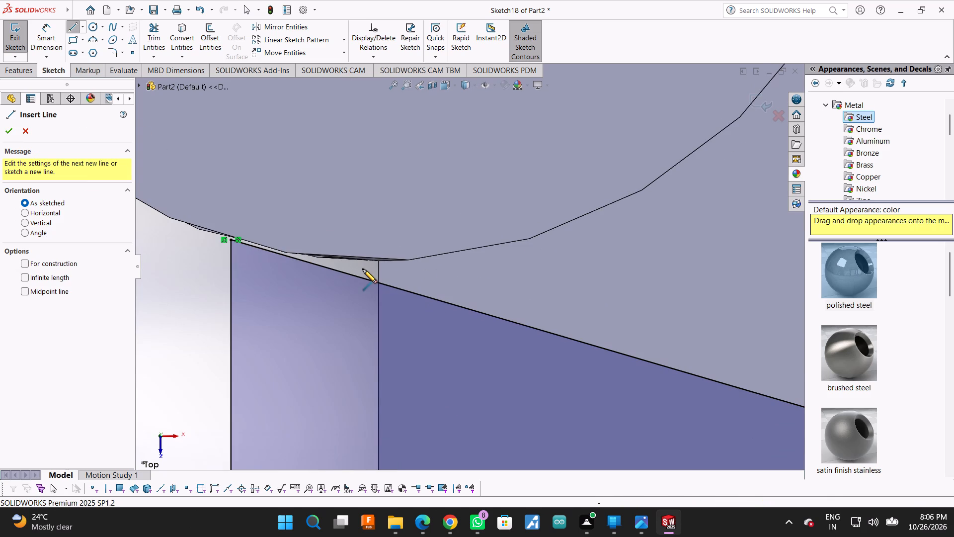
scroll(379, 268, down, 3)
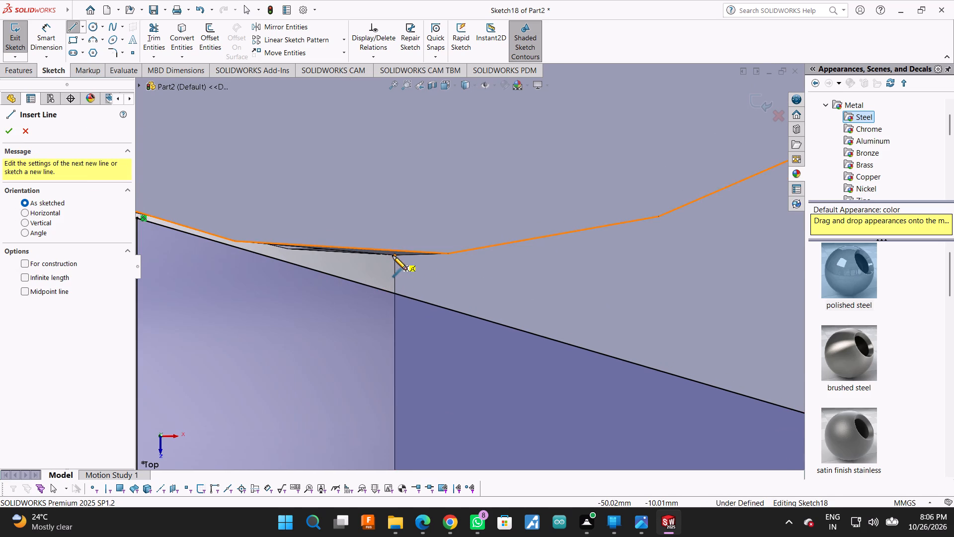
scroll(393, 256, down, 2)
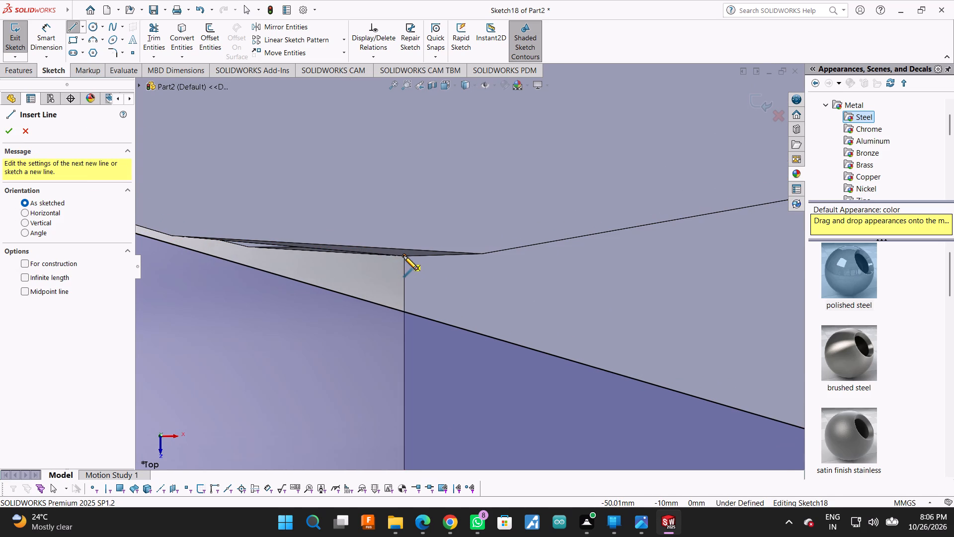
click(403, 256)
scroll(371, 271, up, 3)
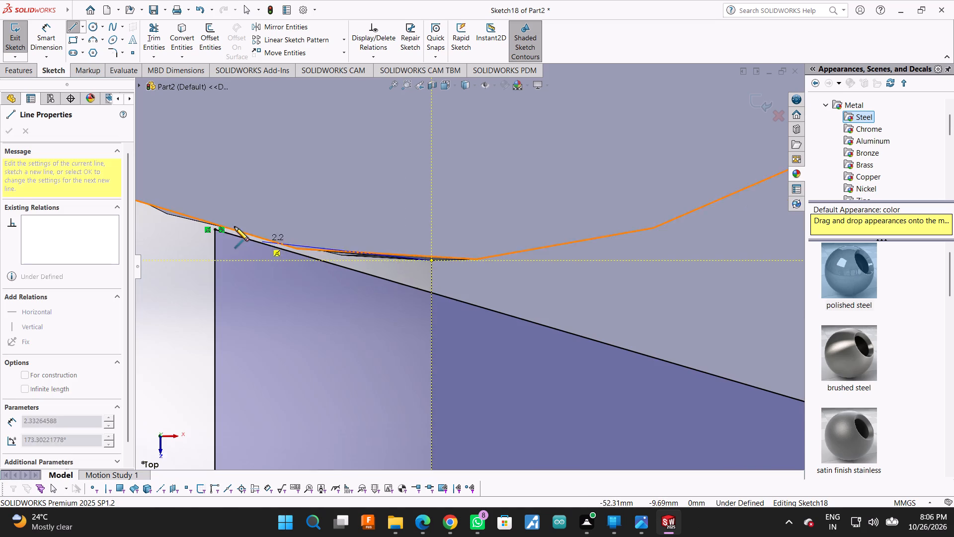
click(215, 229)
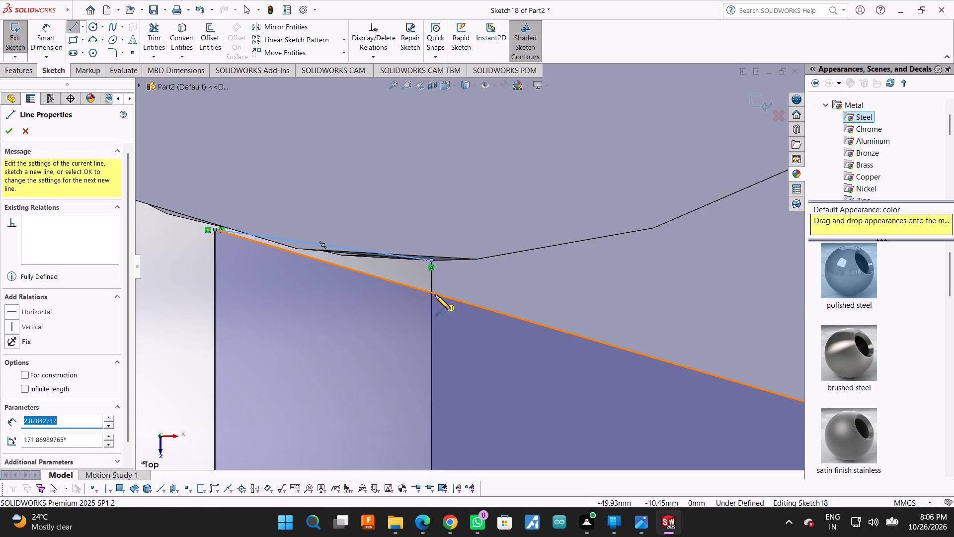
click(431, 260)
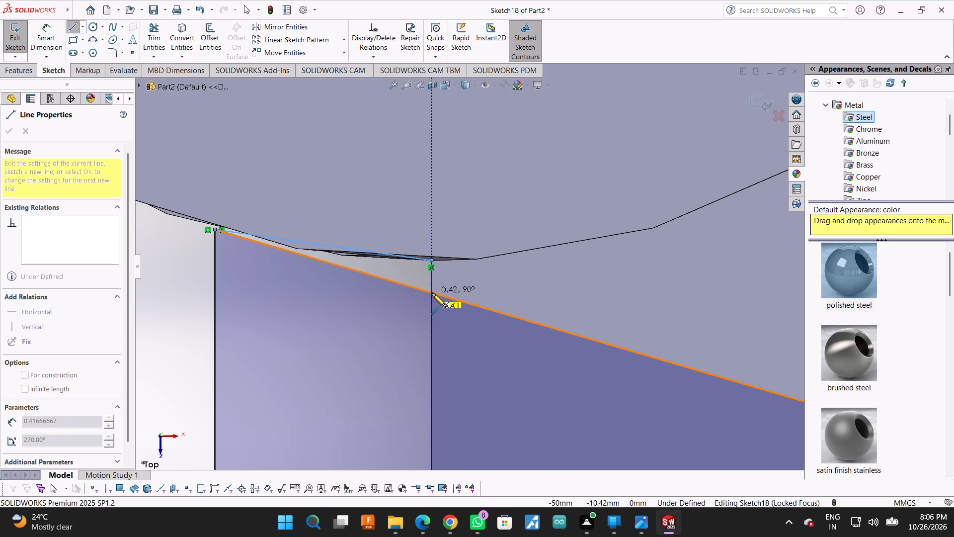
scroll(432, 293, down, 1)
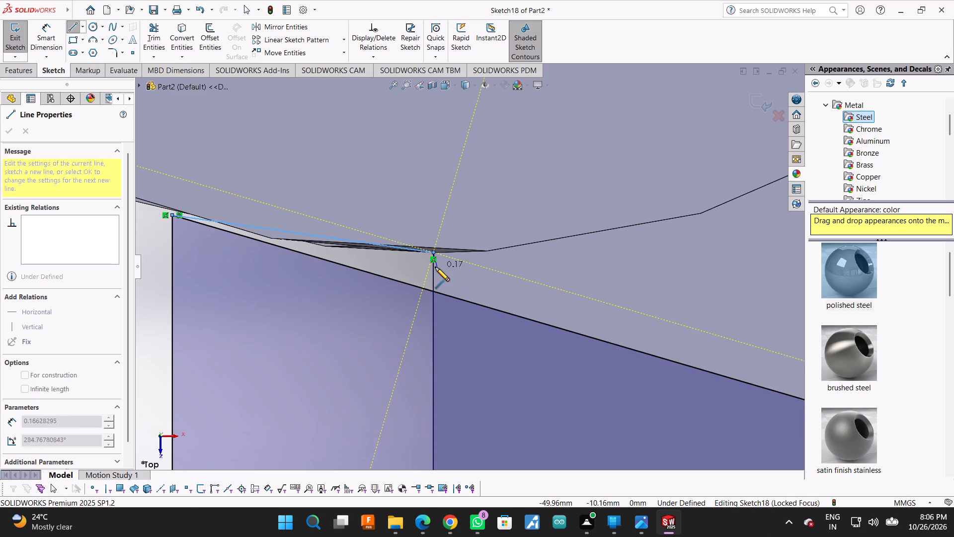
click(431, 293)
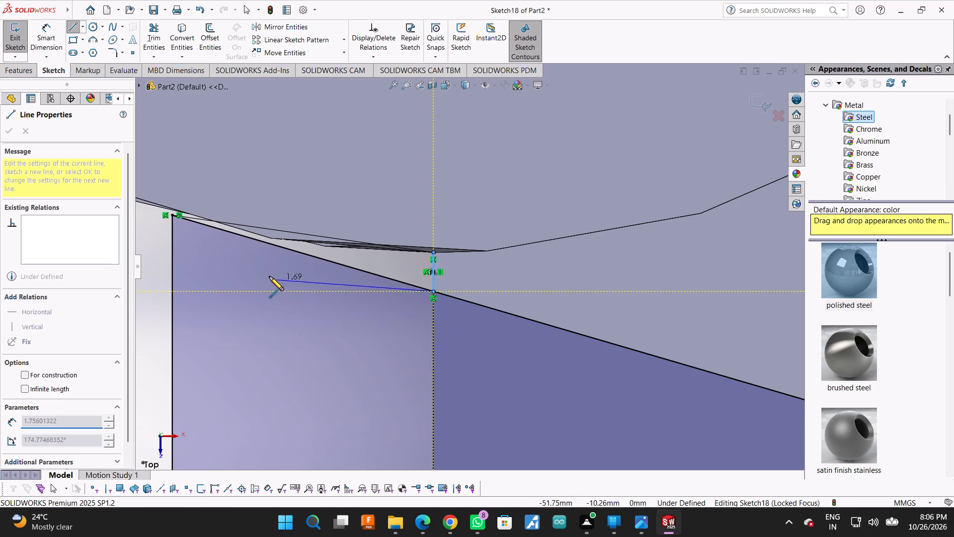
click(175, 216)
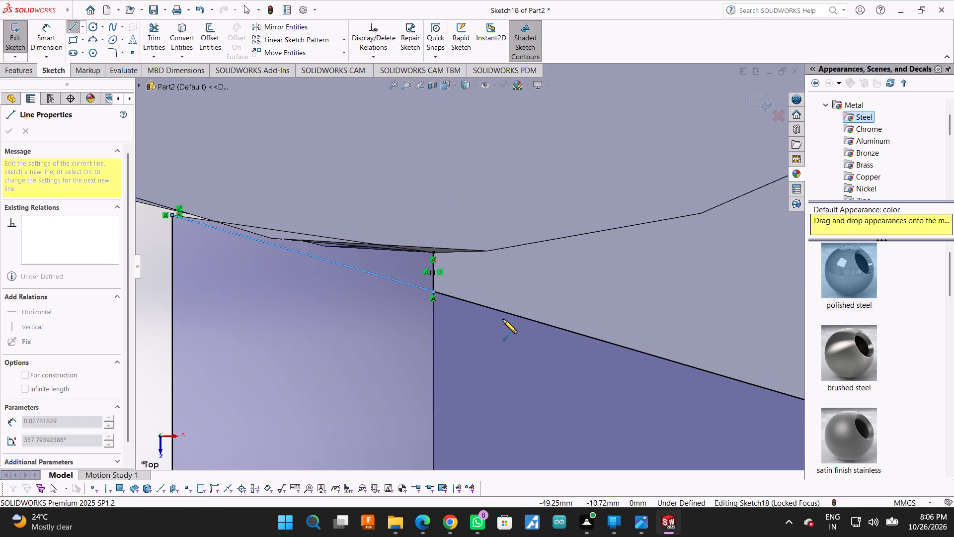
key(Escape)
Trim away the lower cut profile's outer vertical line below the boss circle.
scroll(497, 322, up, 8)
scroll(487, 341, down, 3)
scroll(482, 348, up, 2)
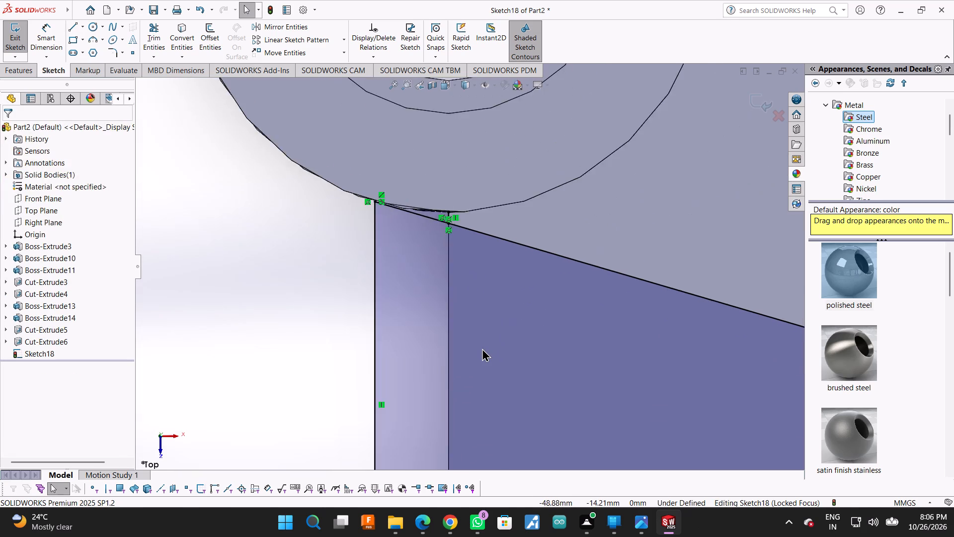
scroll(482, 348, up, 4)
scroll(513, 405, down, 1)
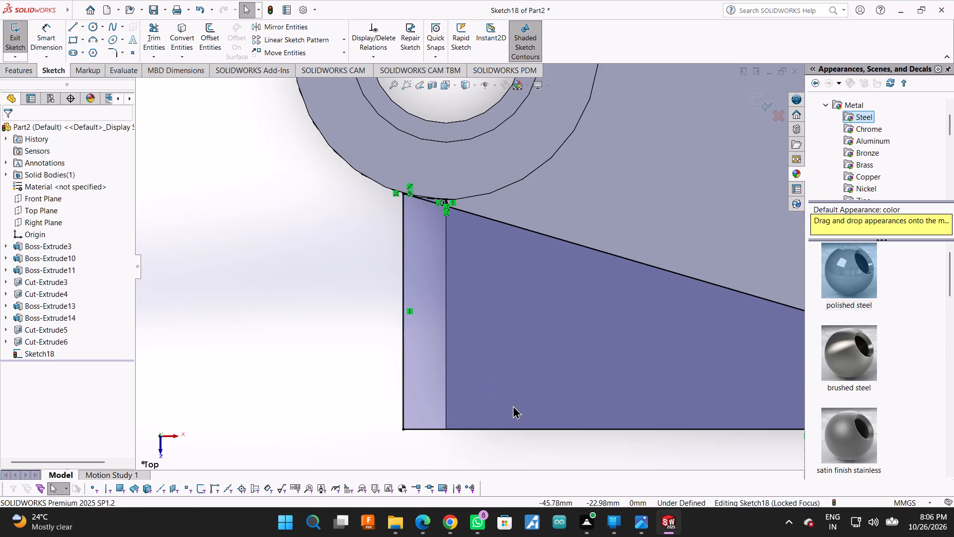
scroll(513, 403, down, 2)
scroll(516, 392, up, 2)
scroll(464, 129, down, 2)
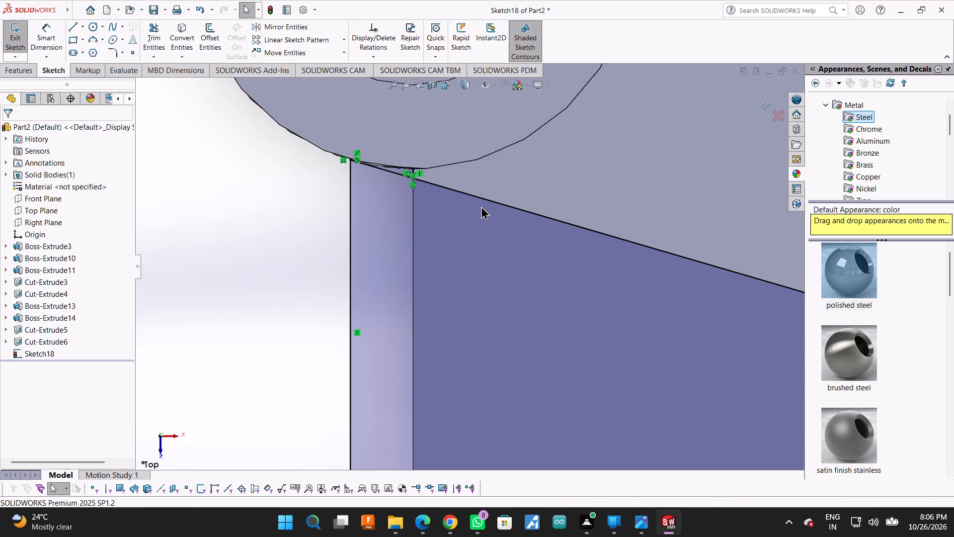
scroll(481, 206, down, 2)
scroll(411, 221, up, 1)
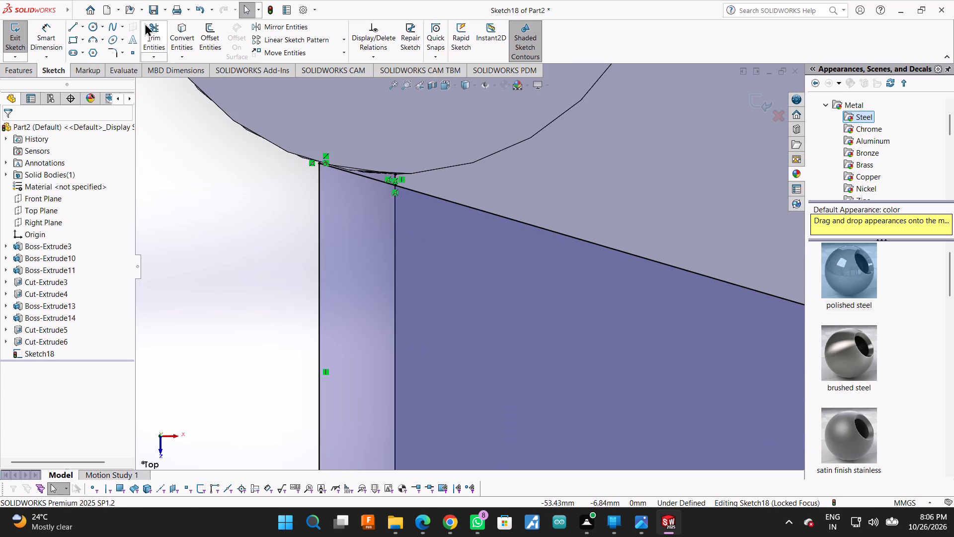
click(146, 24)
drag(284, 260, 329, 299)
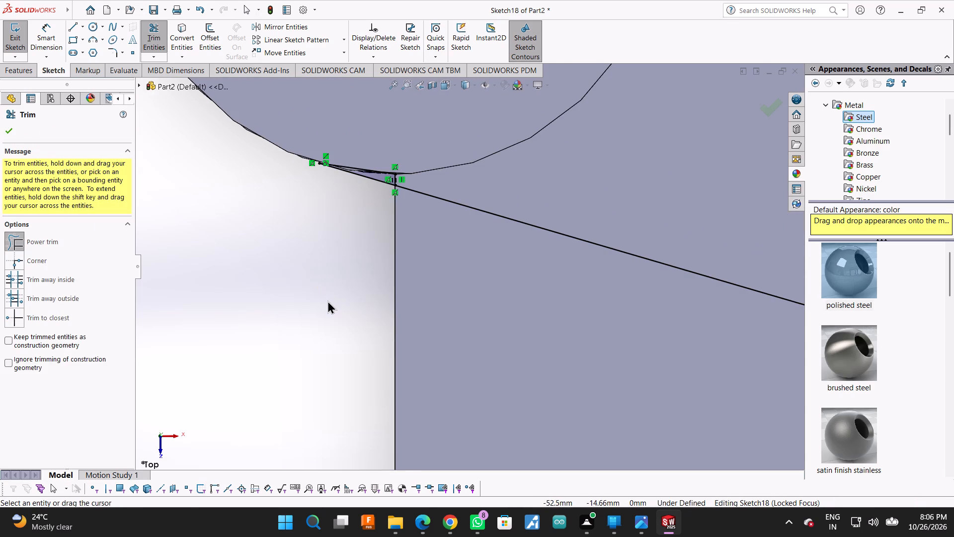
Examine the lower junction between the tapered line and the boss circle, and the cut profile around it.
scroll(327, 300, up, 2)
scroll(433, 252, down, 1)
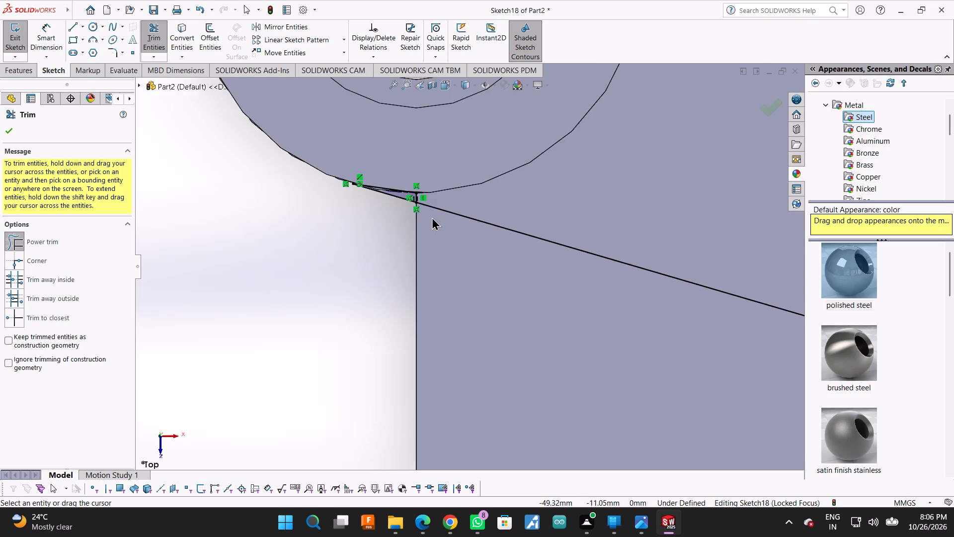
scroll(432, 217, up, 2)
scroll(434, 210, down, 4)
scroll(456, 261, down, 2)
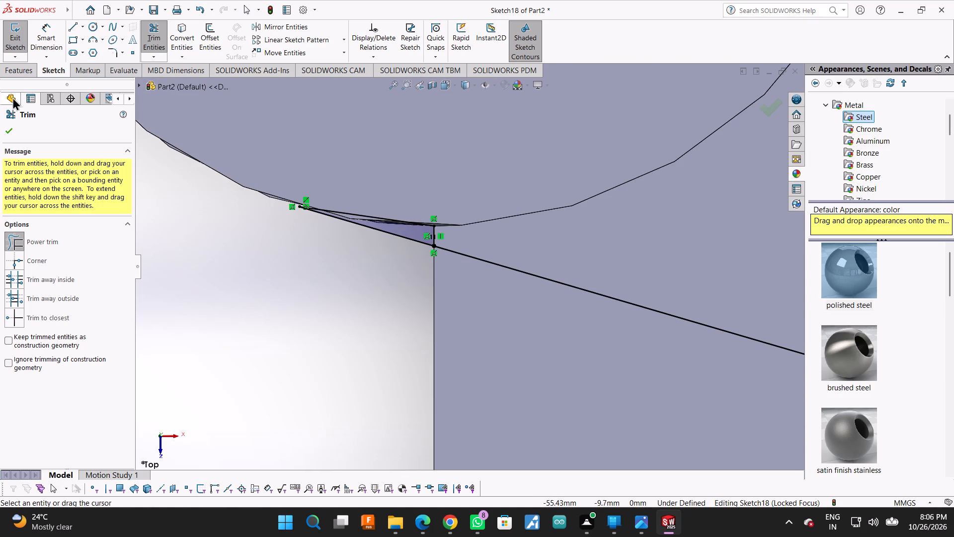
click(12, 75)
scroll(191, 279, up, 10)
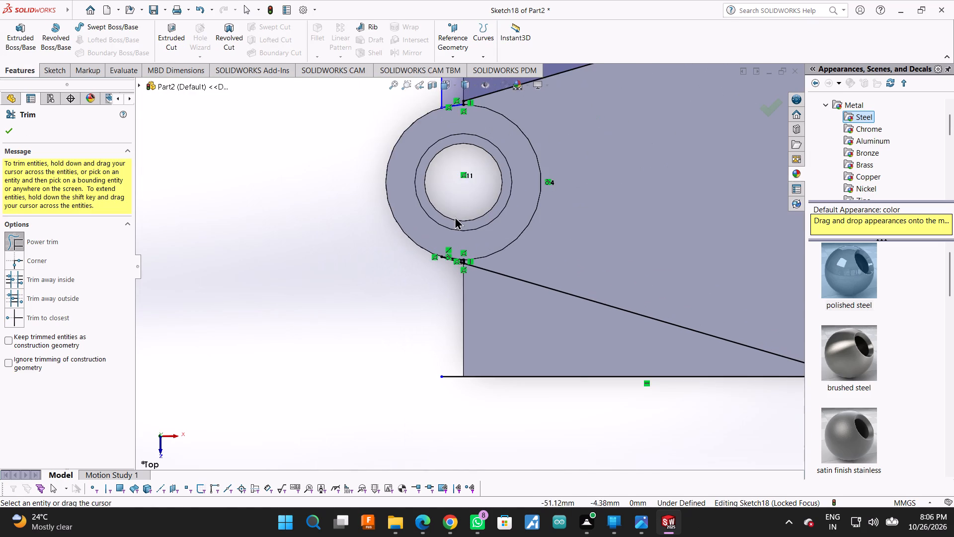
scroll(437, 234, up, 1)
scroll(303, 225, up, 2)
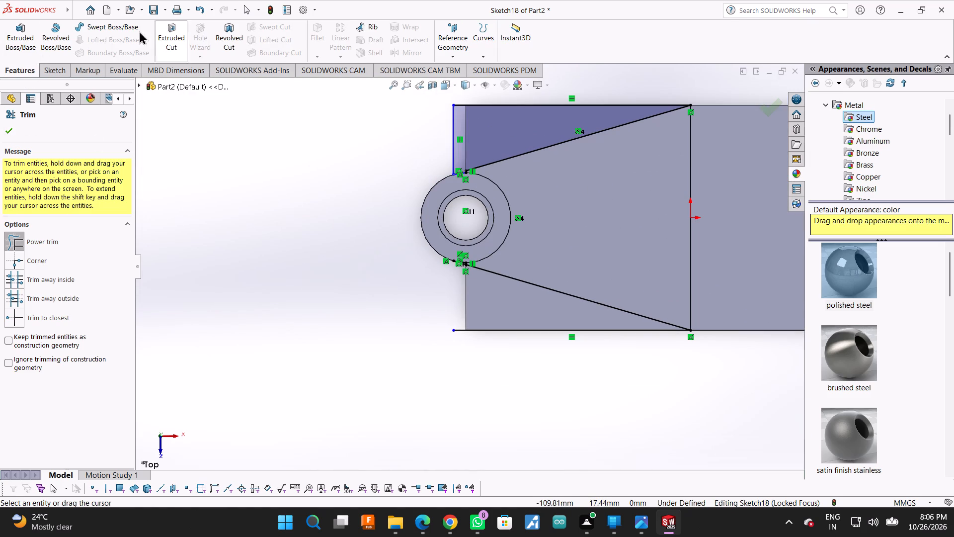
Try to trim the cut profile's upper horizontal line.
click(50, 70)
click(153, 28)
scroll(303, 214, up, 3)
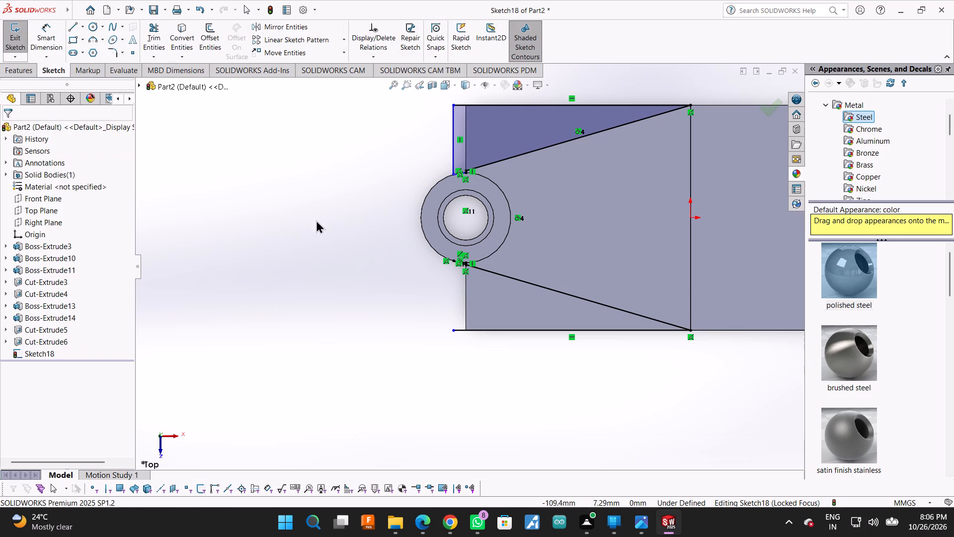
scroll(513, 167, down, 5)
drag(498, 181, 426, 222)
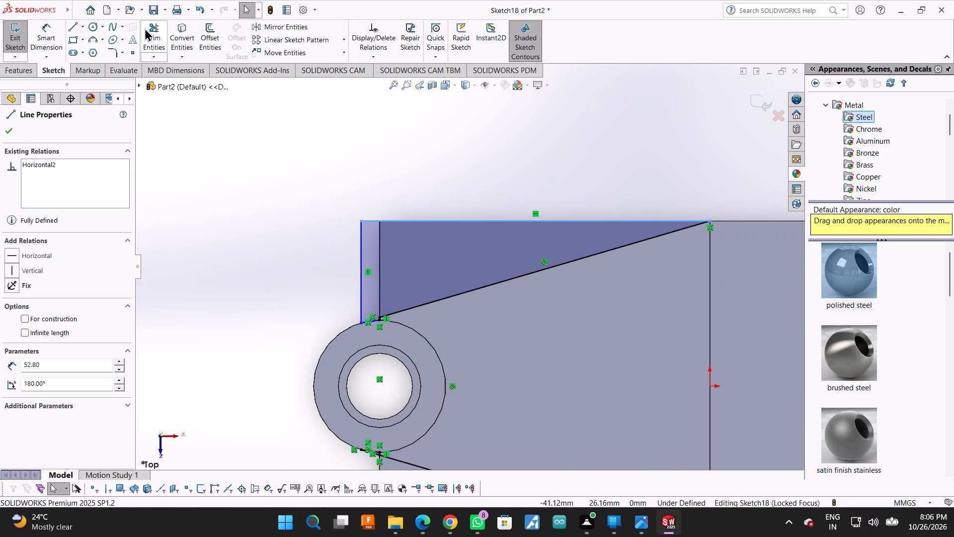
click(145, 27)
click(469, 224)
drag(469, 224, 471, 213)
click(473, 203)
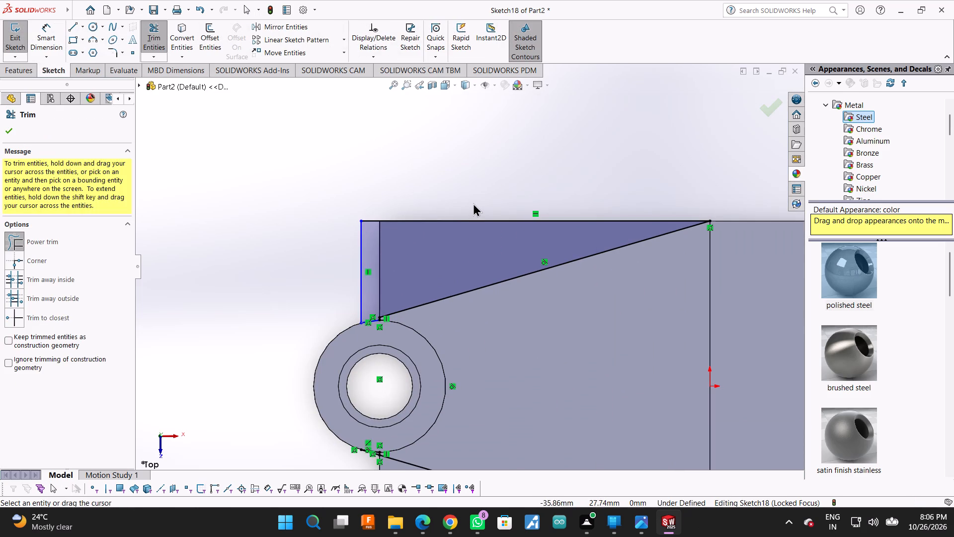
Undo the trim of the lower outer vertical line and the lines of the small triangle at the lower junction.
scroll(468, 233, down, 3)
scroll(369, 283, up, 6)
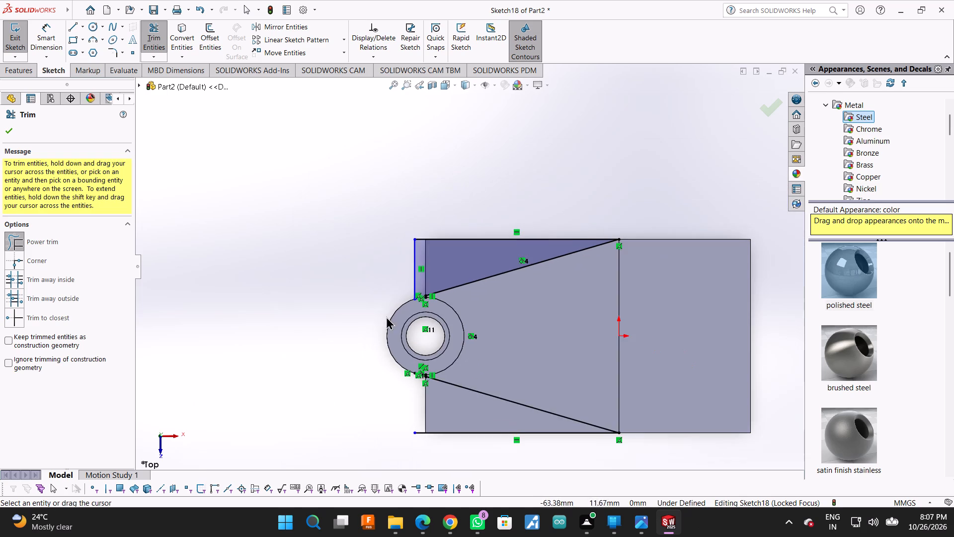
scroll(409, 369, down, 6)
scroll(393, 290, up, 2)
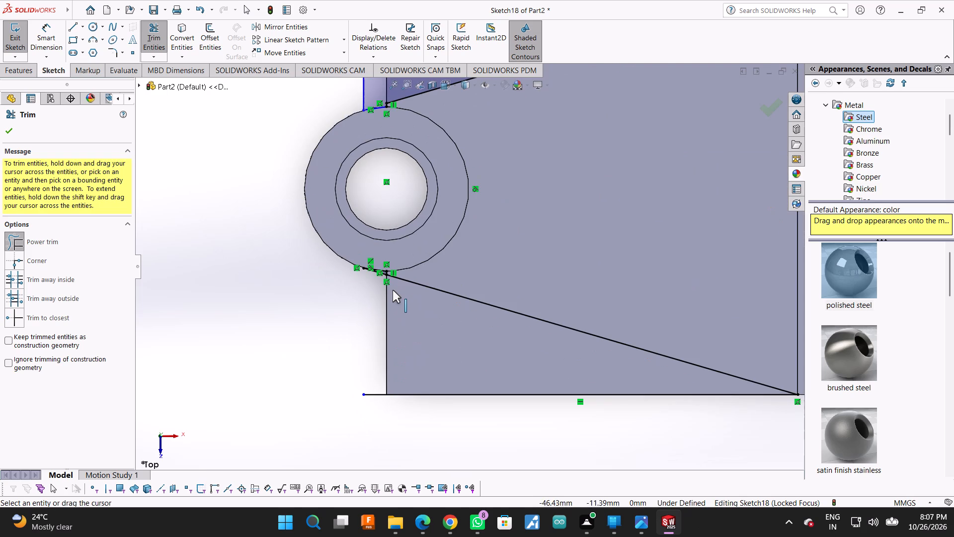
key(ctrl+z)
scroll(393, 290, up, 3)
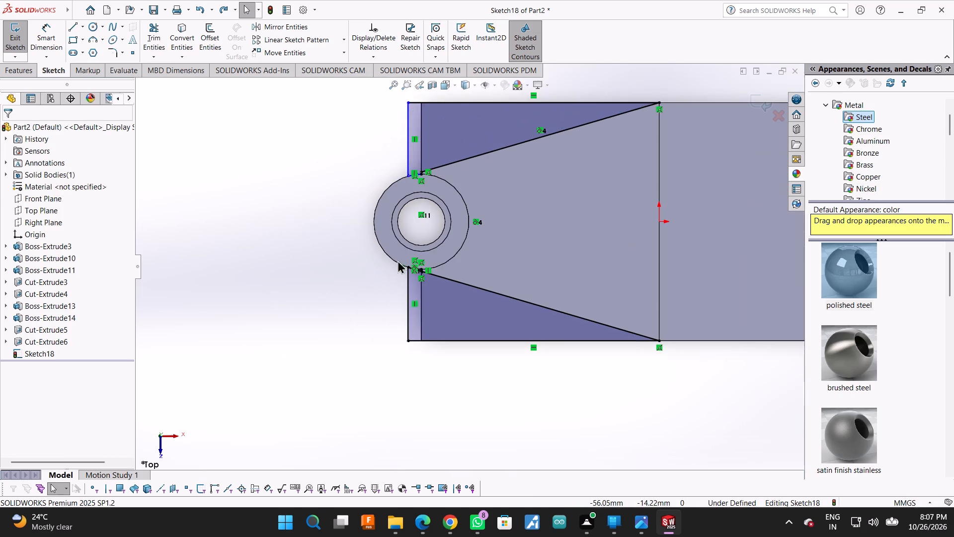
scroll(406, 232, down, 3)
scroll(439, 159, down, 1)
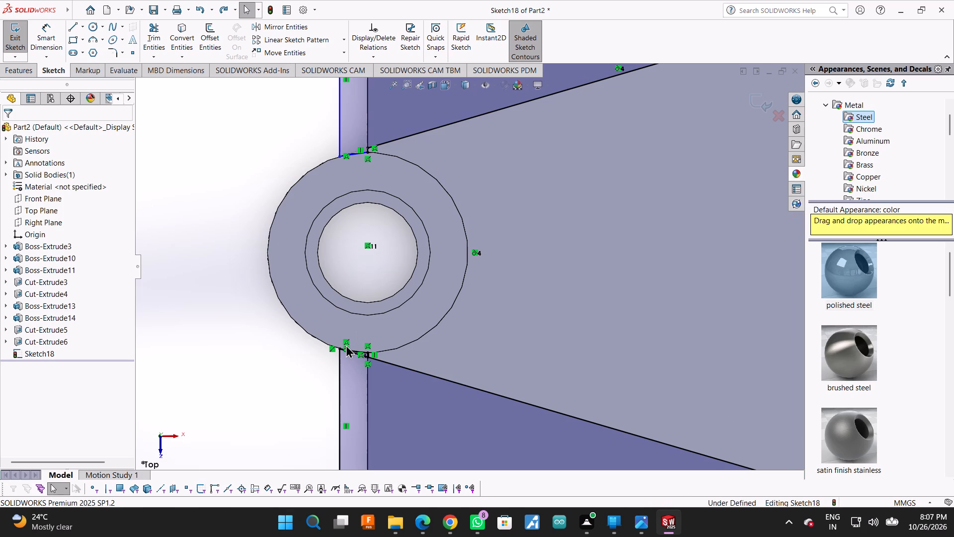
scroll(280, 512, down, 3)
click(156, 26)
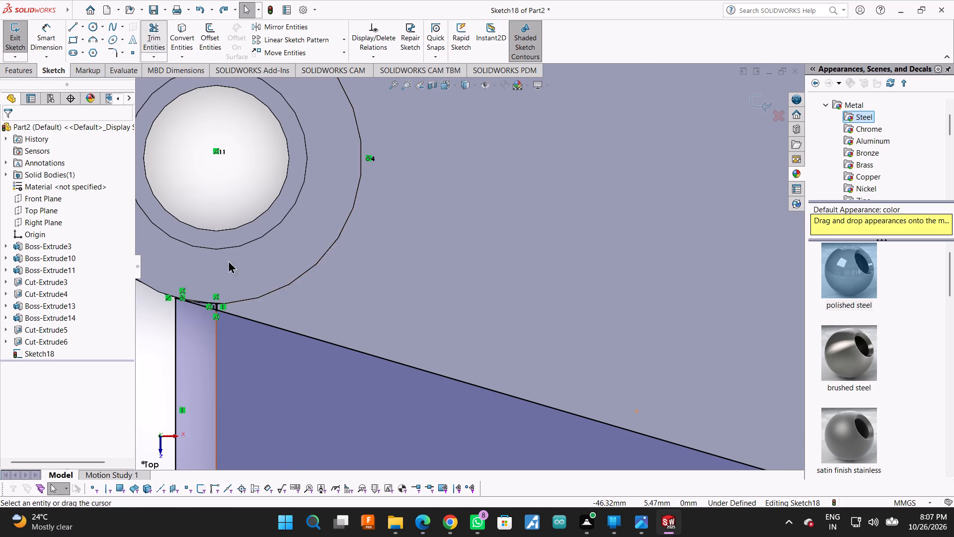
scroll(288, 465, down, 3)
scroll(288, 465, up, 3)
key(ctrl+z)
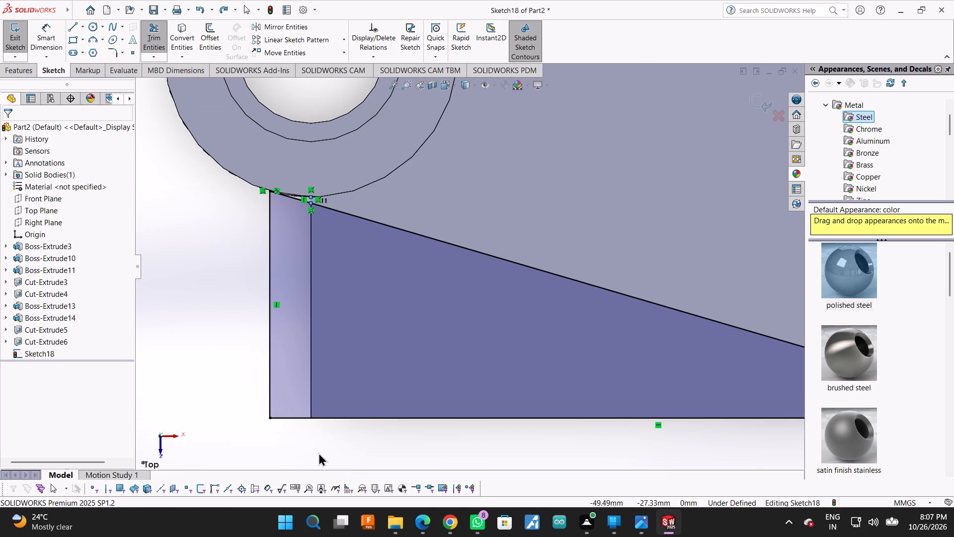
key(ctrl+z)
key(ctrl+z)
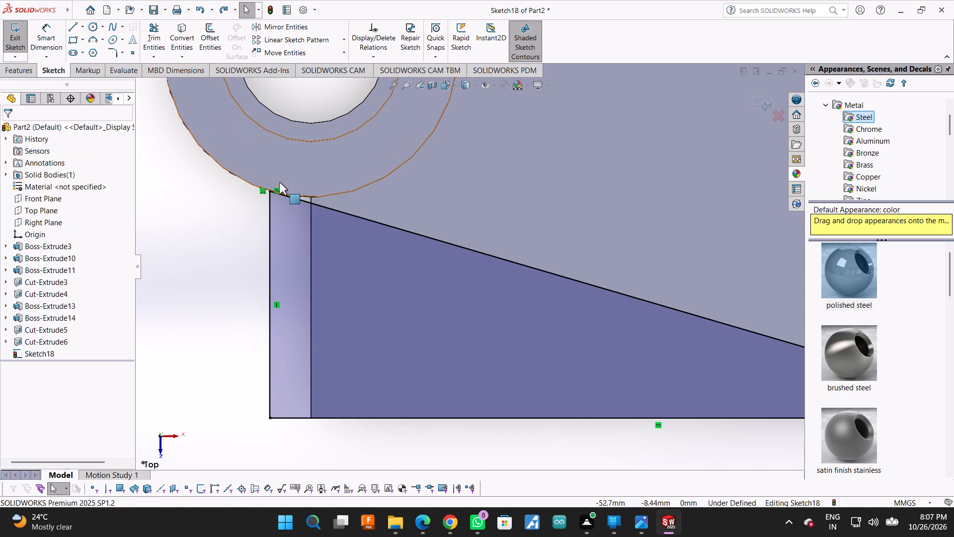
At the lower junction, sketch a line from the profile corner to the boss circle's lowest point and a 0.42 mm vertical line to the taper.
click(71, 28)
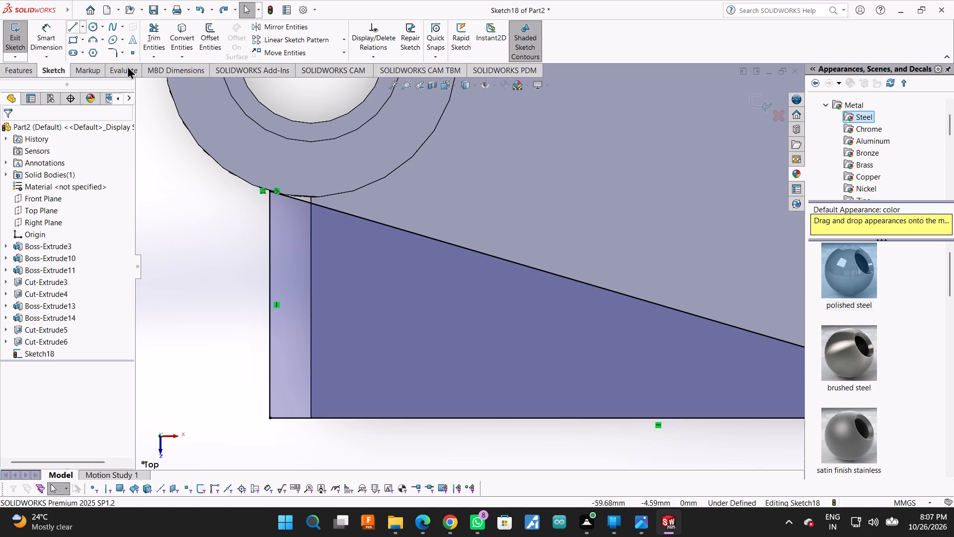
click(269, 190)
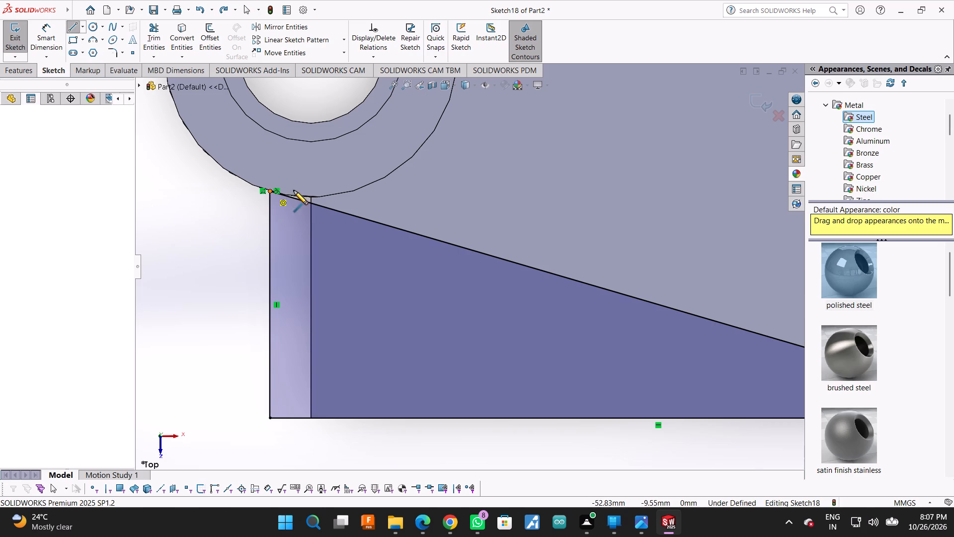
click(313, 196)
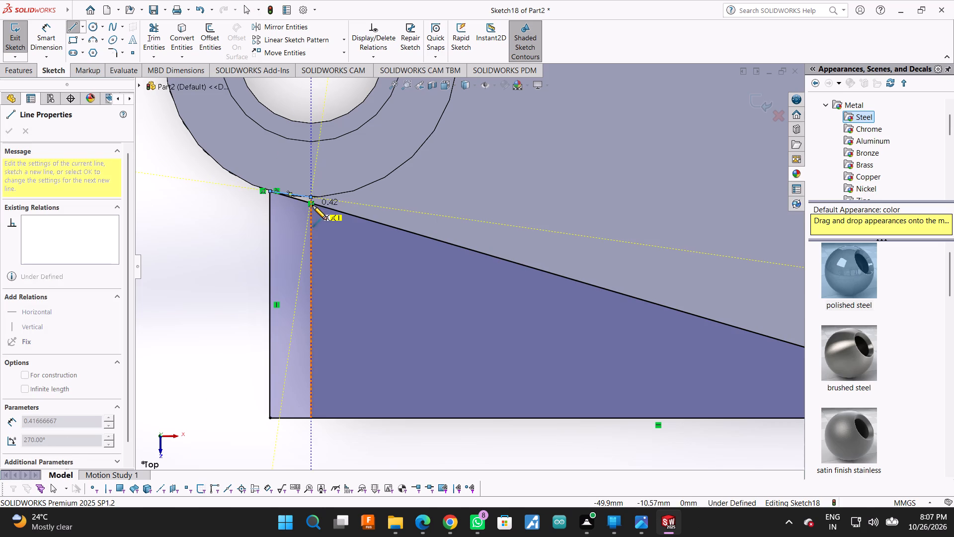
click(312, 205)
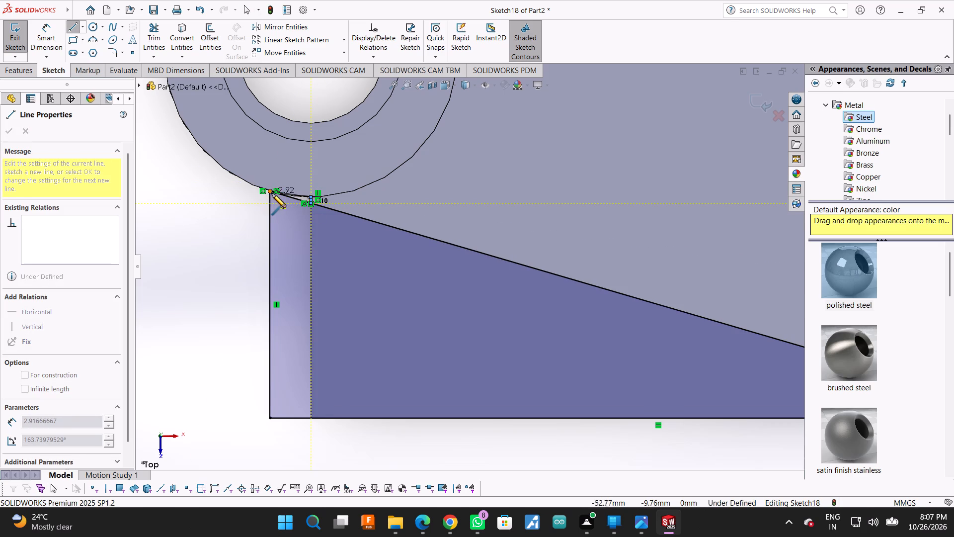
Trim the lower tapered line's short segment between the profile corner and the new vertical line.
click(152, 36)
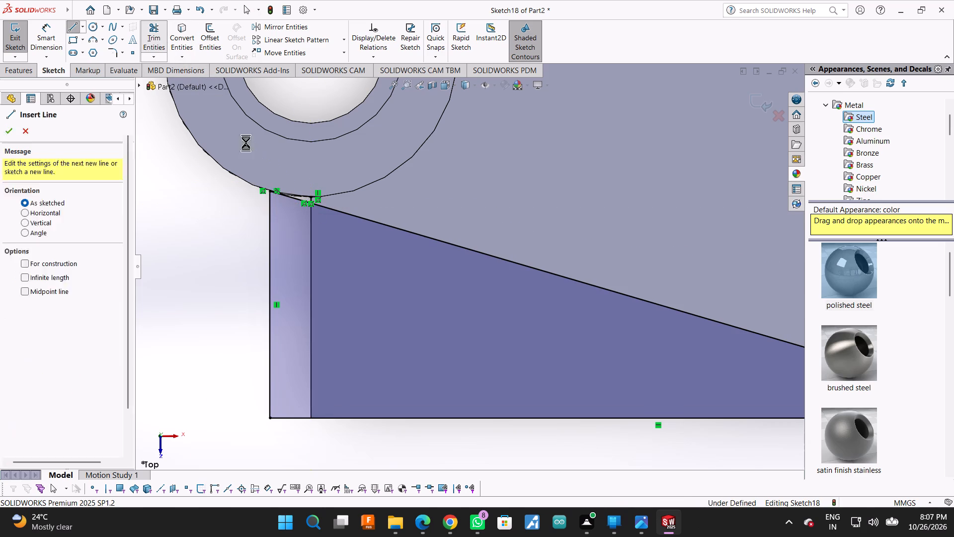
scroll(298, 203, down, 5)
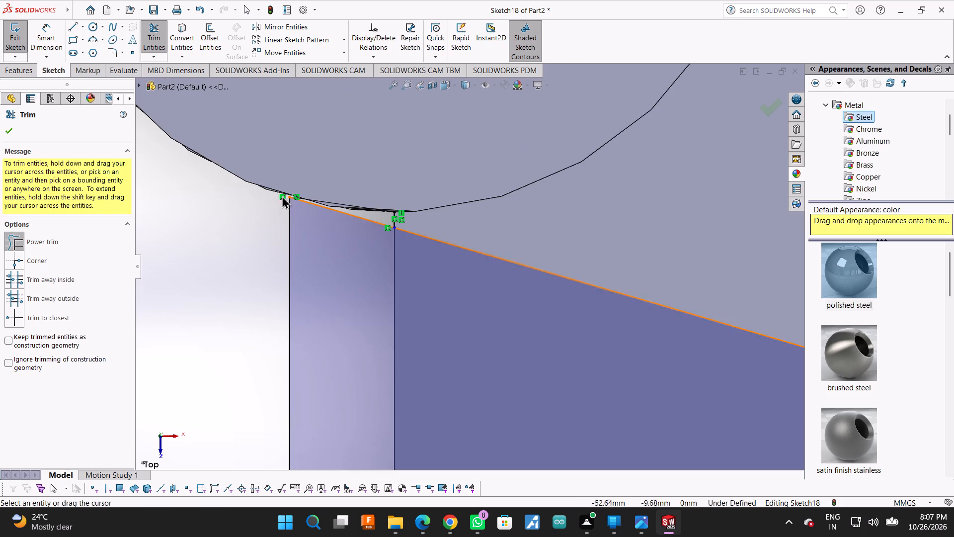
scroll(463, 226, down, 3)
drag(293, 219, 287, 250)
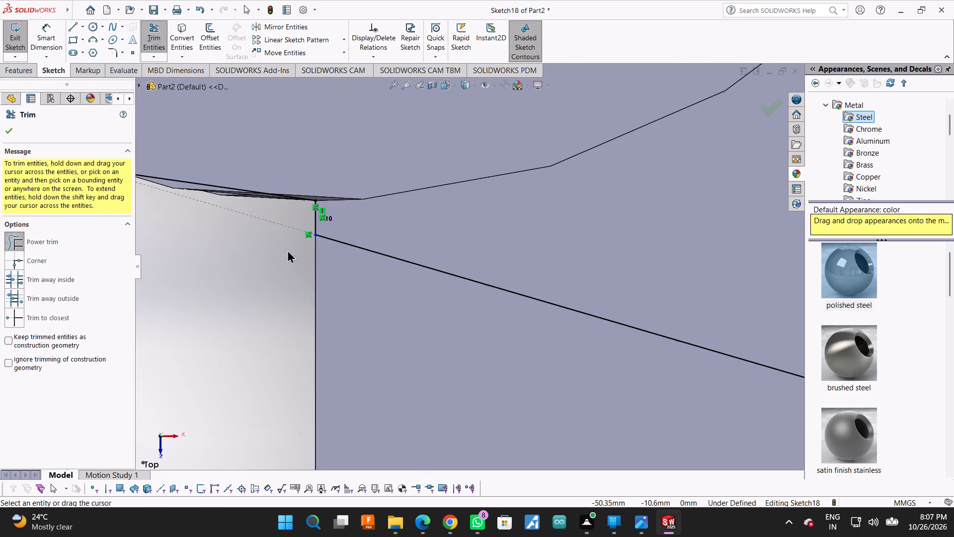
scroll(300, 262, up, 11)
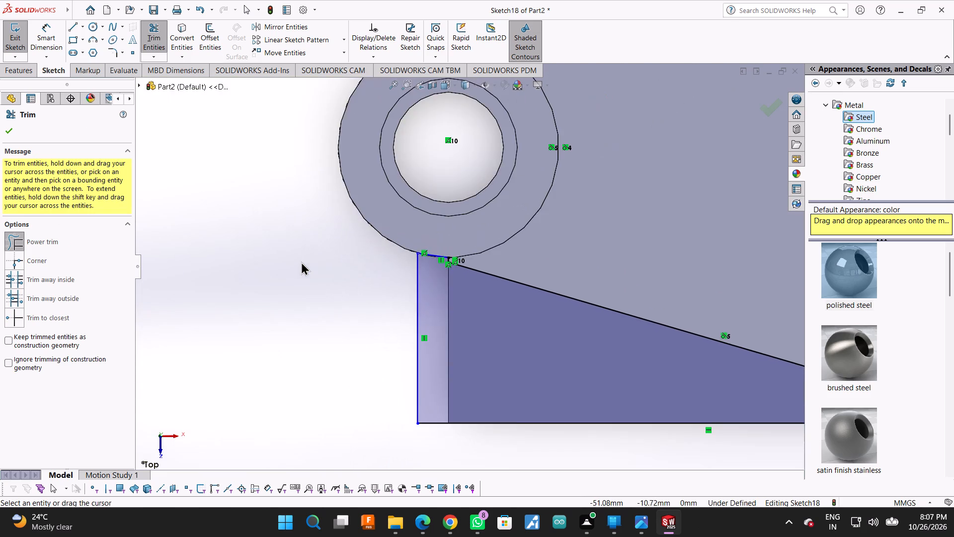
scroll(358, 334, up, 3)
double_click(9, 124)
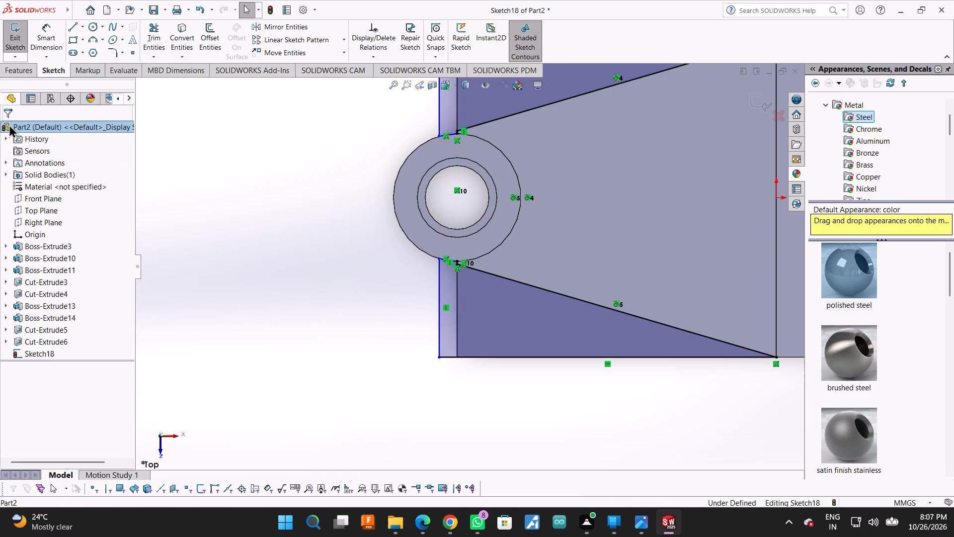
Extrude the upper and lower corner profiles as a 6 mm blind boss in the reversed direction, merged with the part.
click(7, 70)
click(11, 38)
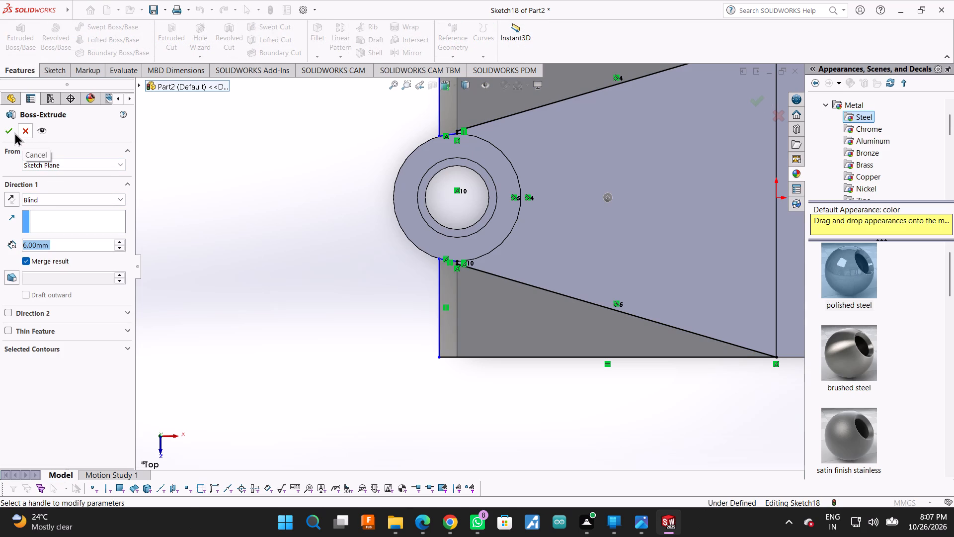
click(4, 200)
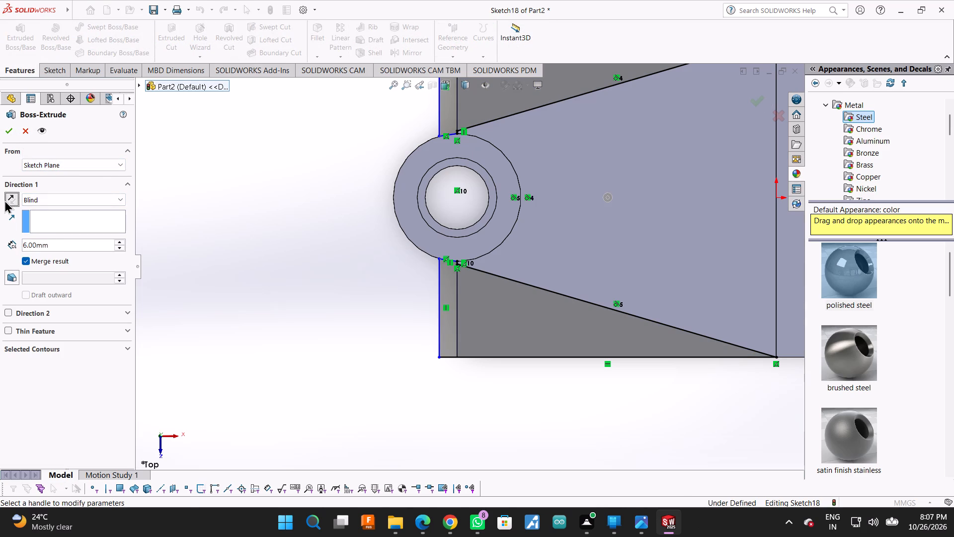
scroll(426, 328, up, 5)
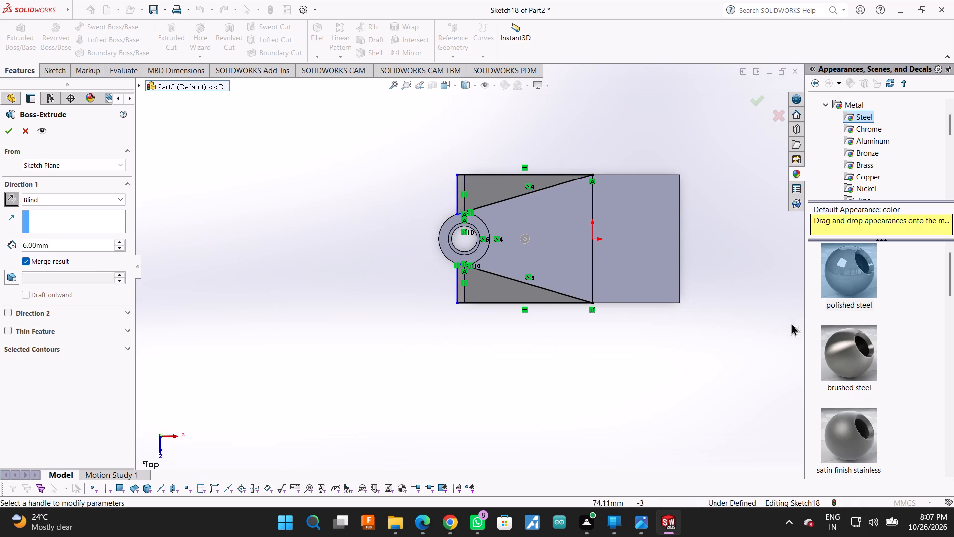
middle_drag(523, 351, 553, 207)
click(7, 133)
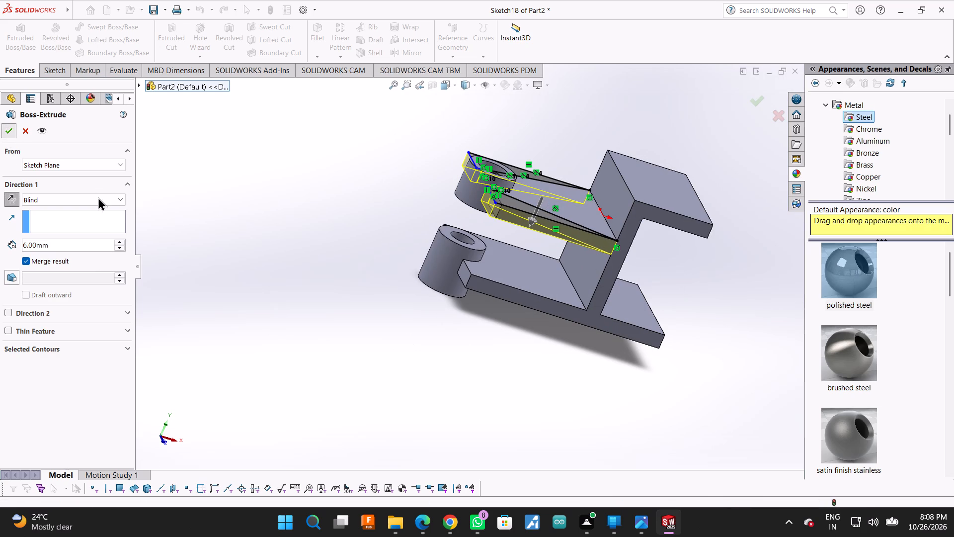
Start a new sketch on the top face of the upper arm, beside the boss.
middle_click(551, 142)
middle_drag(552, 143, 545, 175)
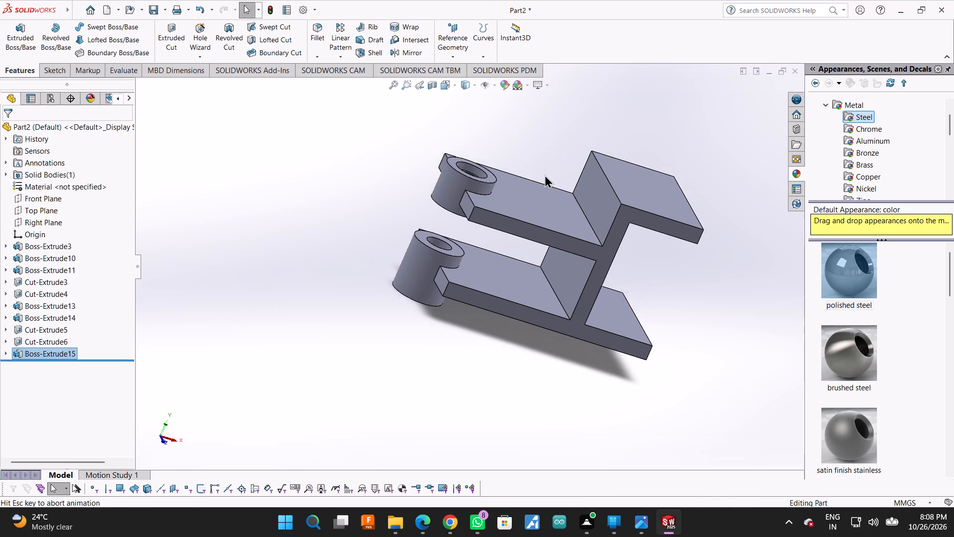
middle_drag(545, 175, 534, 230)
middle_drag(437, 109, 413, 201)
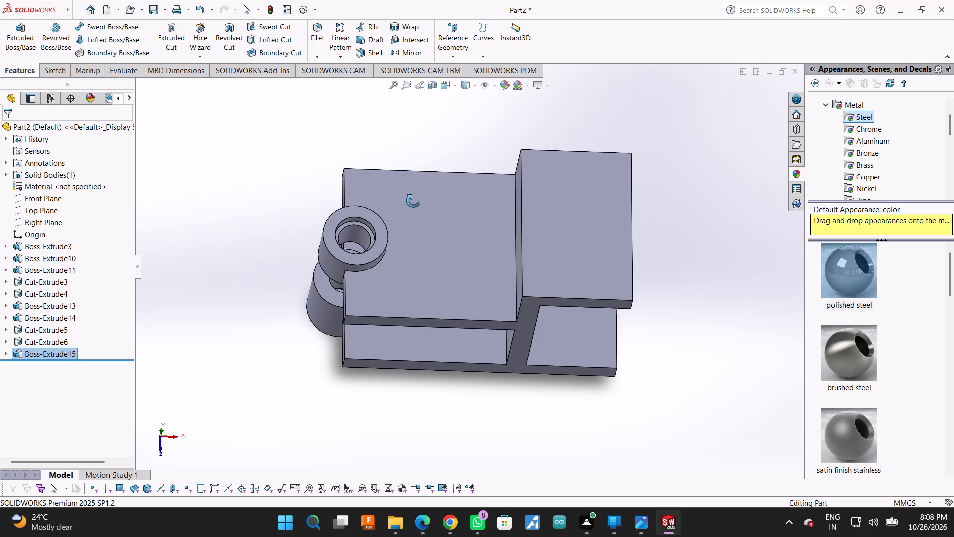
middle_drag(413, 201, 411, 261)
scroll(360, 241, down, 2)
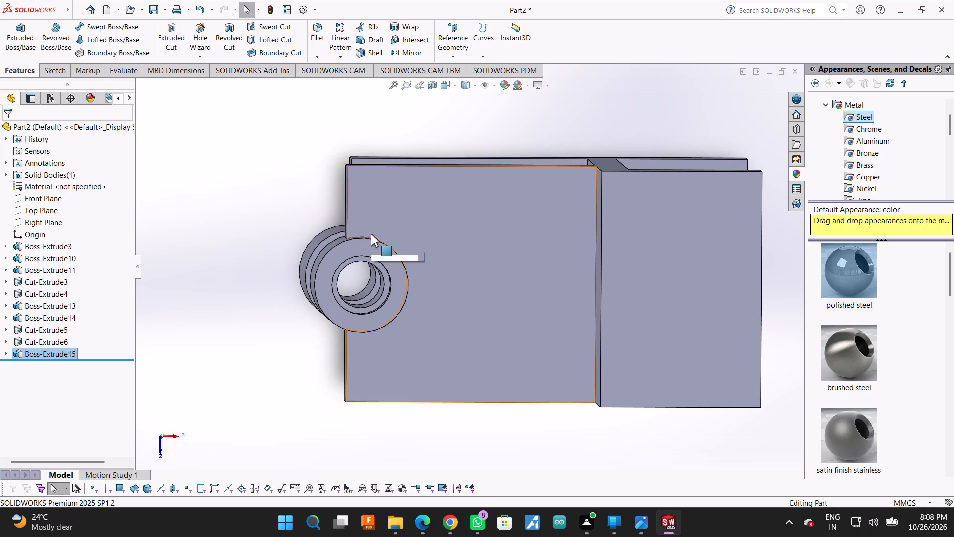
double_click(47, 65)
click(428, 252)
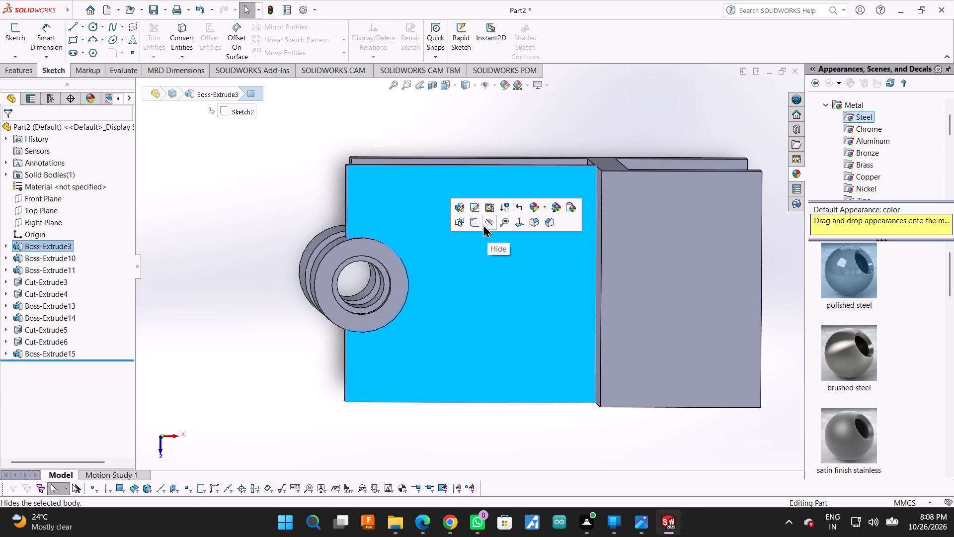
click(477, 224)
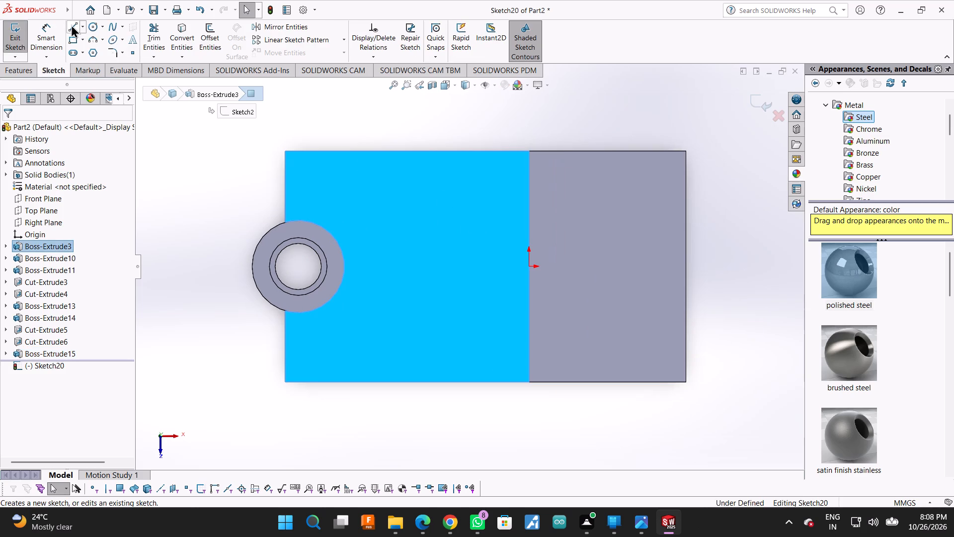
Sketch a 55 mm line from the arm's upper corner at the thick block to where the arm's end edge meets the boss circle.
click(71, 24)
scroll(485, 103, down, 2)
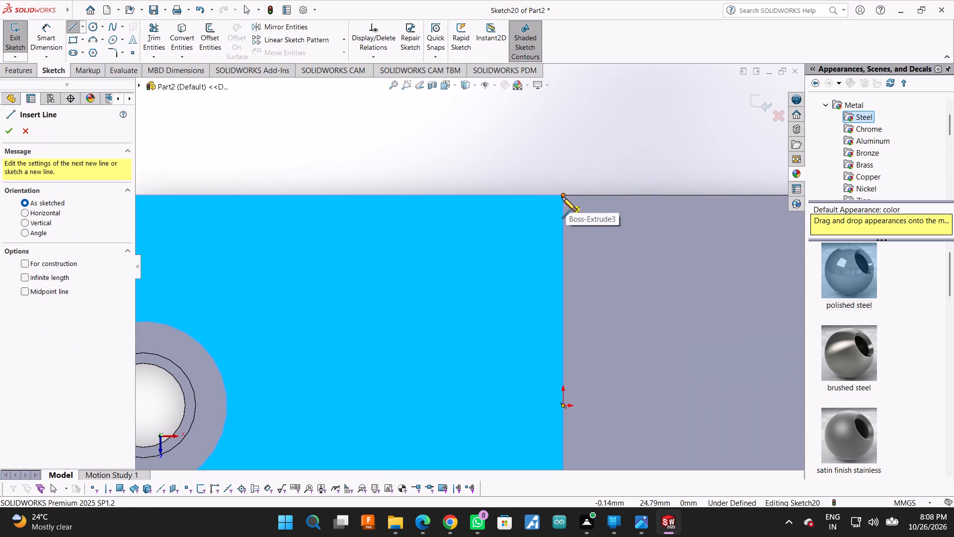
click(562, 197)
scroll(561, 209, up, 5)
scroll(390, 309, down, 4)
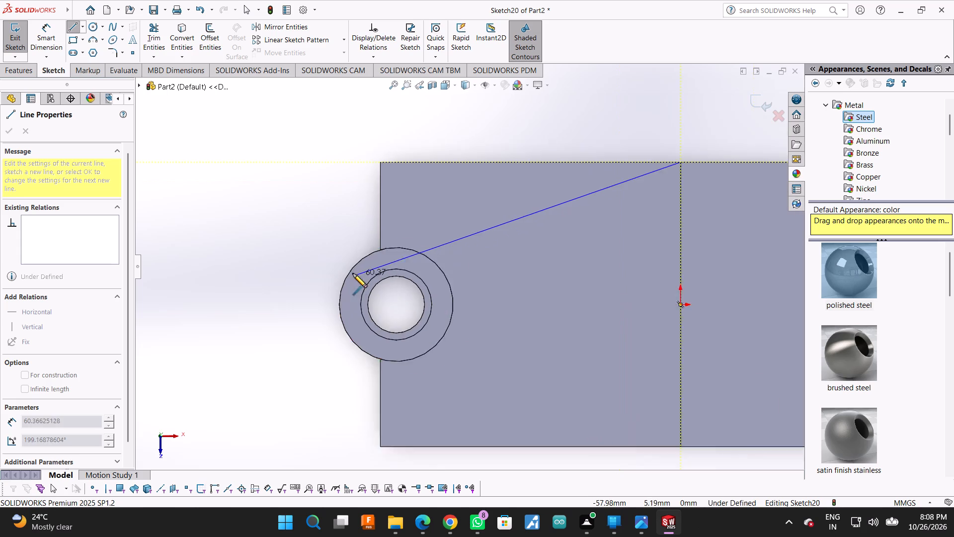
scroll(353, 273, down, 2)
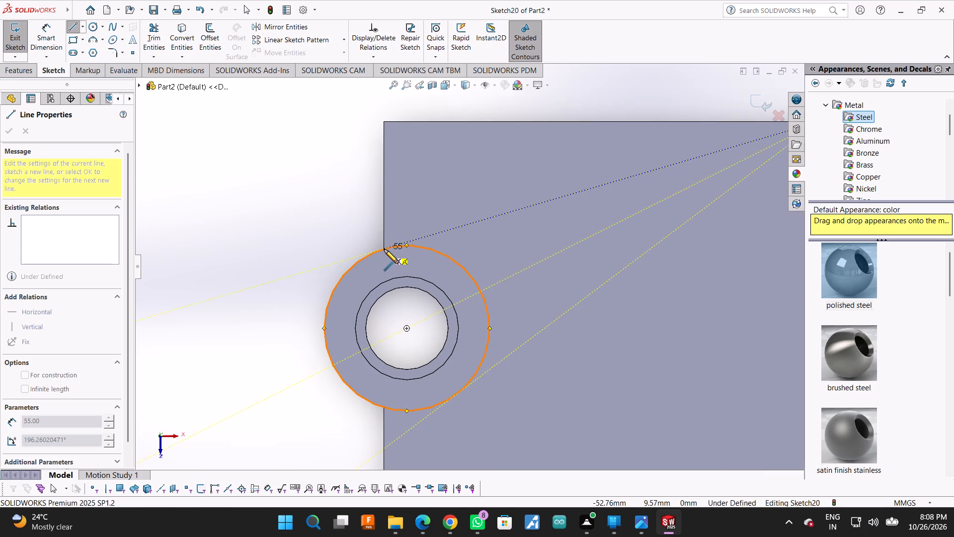
scroll(384, 249, down, 6)
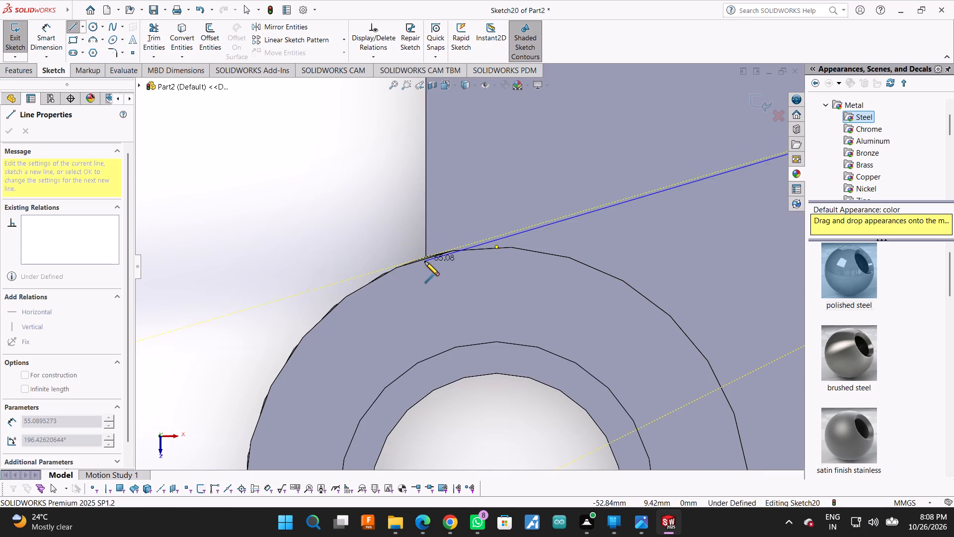
click(425, 256)
scroll(404, 281, up, 3)
scroll(425, 175, up, 2)
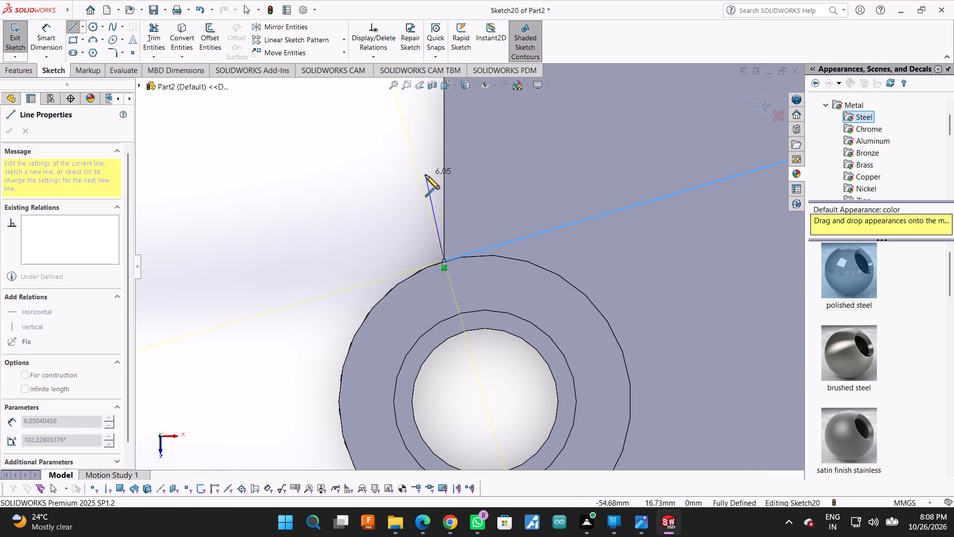
scroll(425, 175, up, 1)
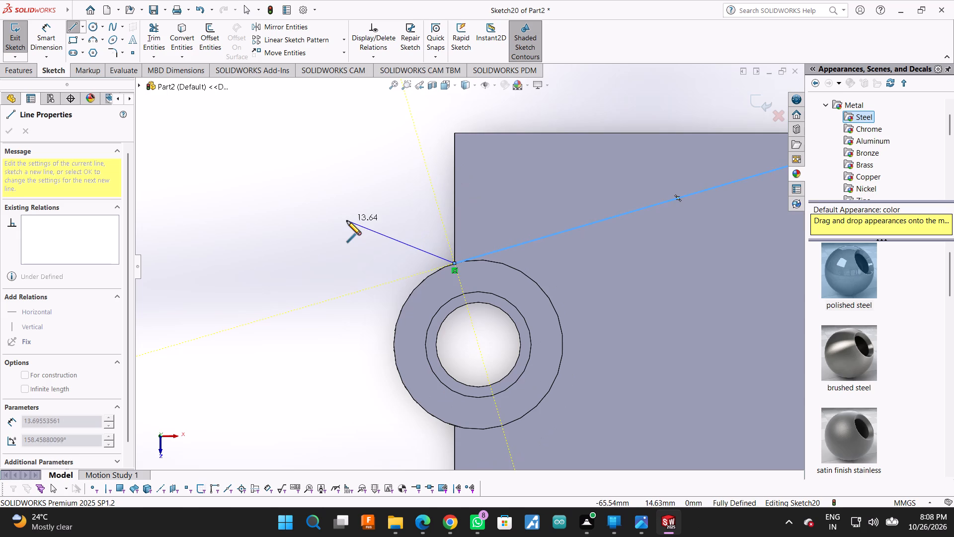
key(Escape)
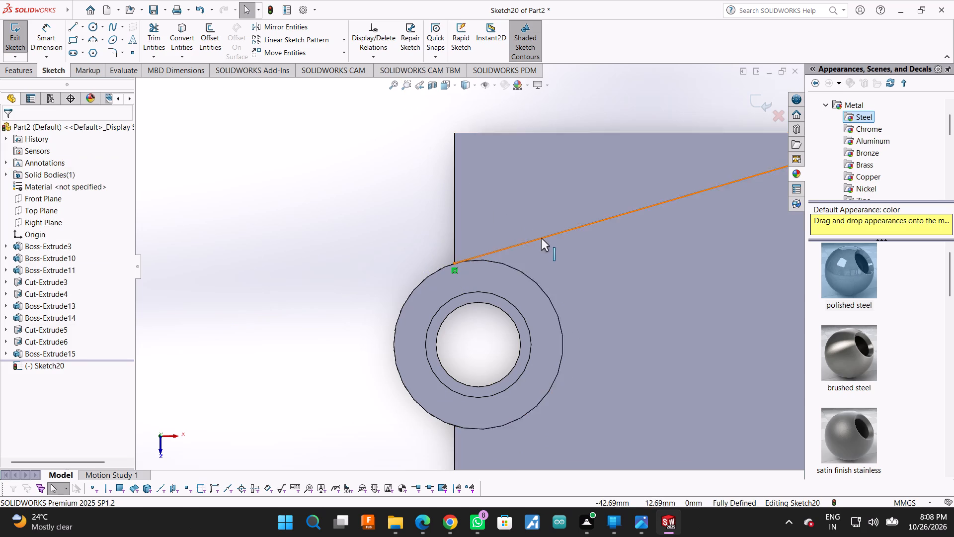
Make the upper tapered line tangent to the boss's outer circular edge.
click(541, 238)
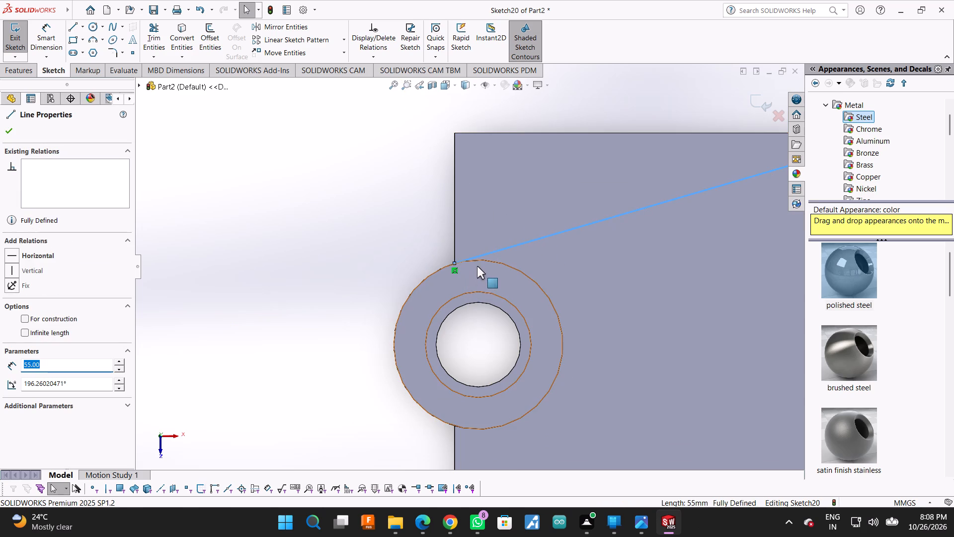
ctrl+click(488, 261)
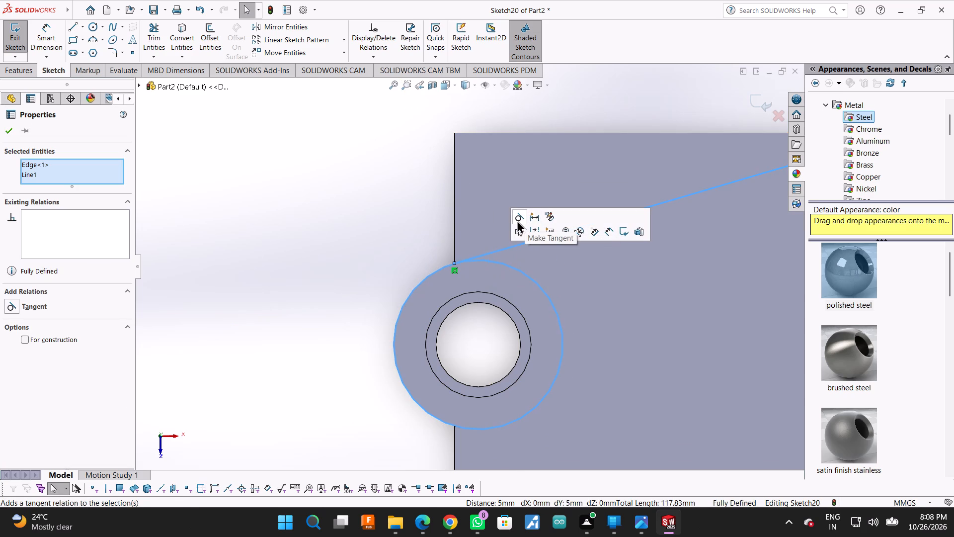
click(517, 220)
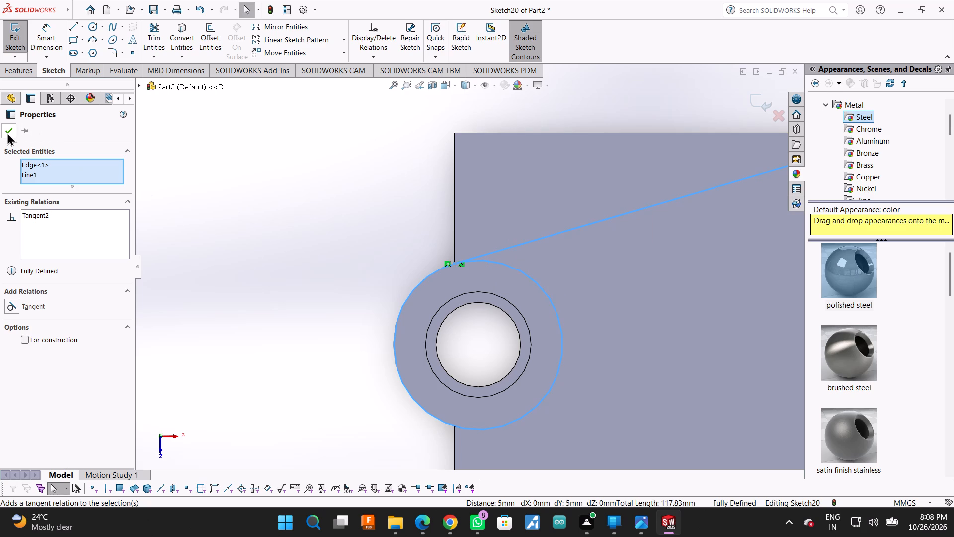
click(7, 132)
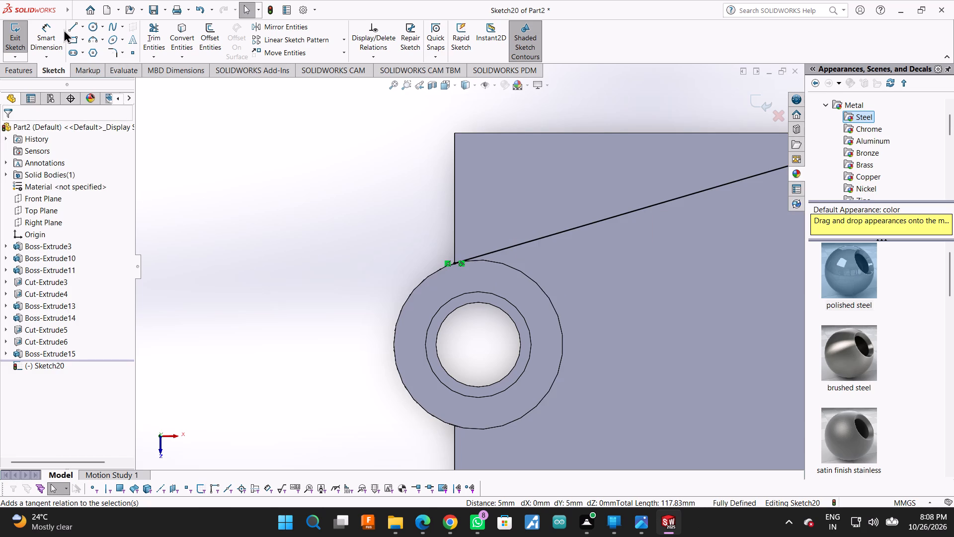
Close the upper corner triangle with a 15.4 mm vertical line along the arm's end edge and a 52.8 mm horizontal line along its upper edge.
click(70, 28)
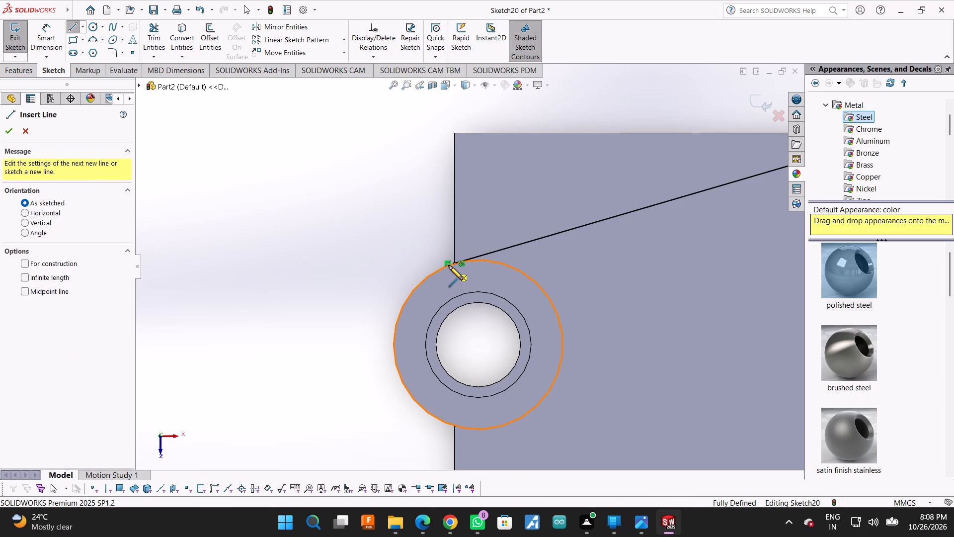
scroll(461, 261, down, 4)
click(450, 268)
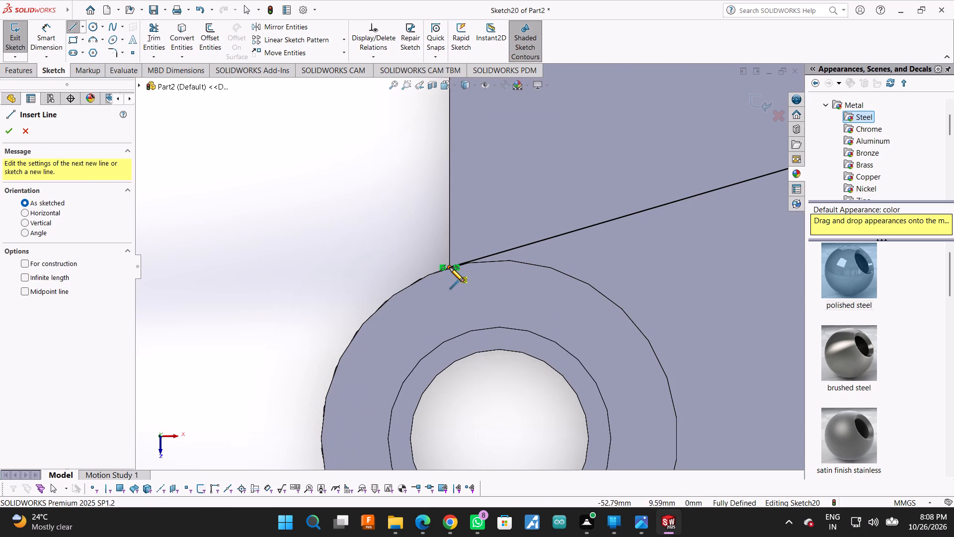
scroll(445, 283, up, 5)
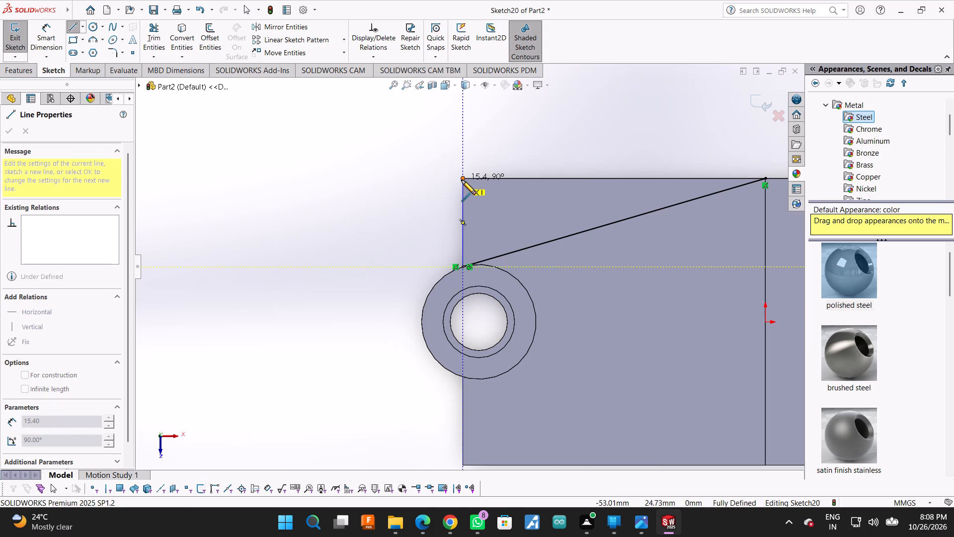
click(462, 180)
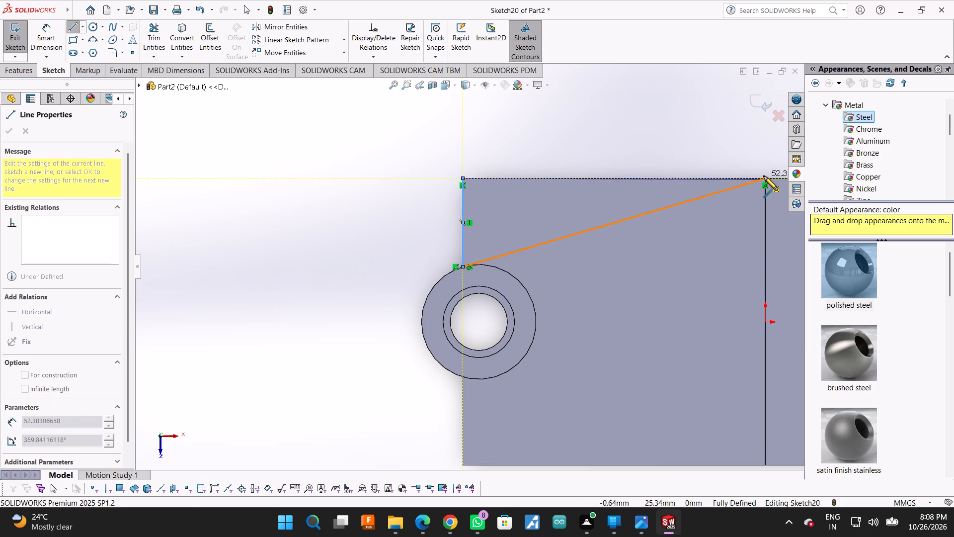
click(765, 178)
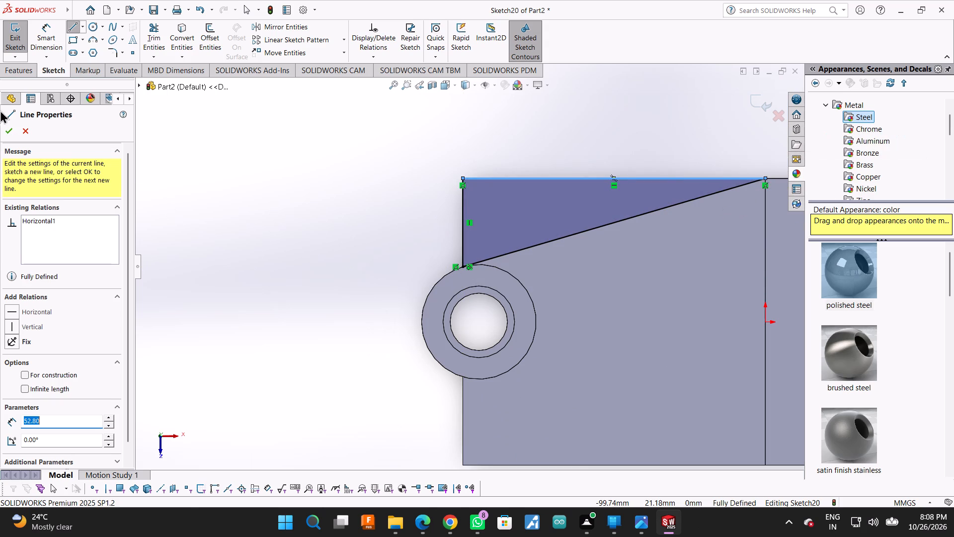
click(7, 127)
Sketch a 55 mm line from the arm's lower corner at the thick block to where the end edge meets the boss circle.
scroll(549, 297, up, 3)
scroll(504, 337, down, 1)
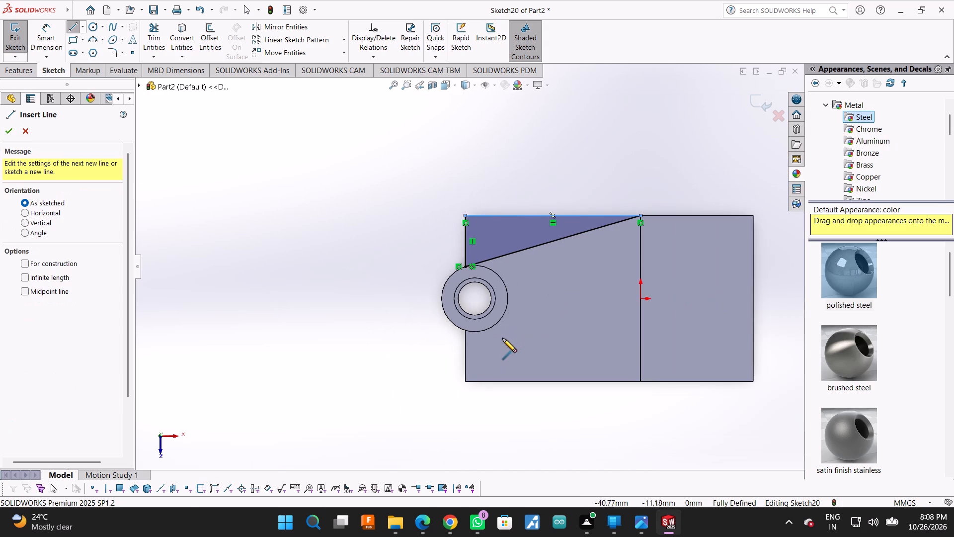
scroll(502, 338, down, 2)
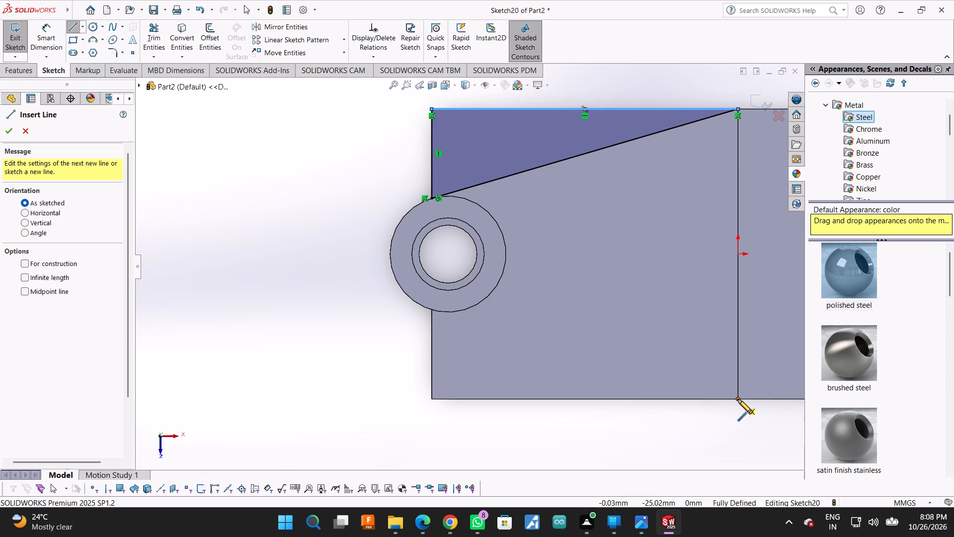
click(738, 399)
scroll(378, 342, down, 4)
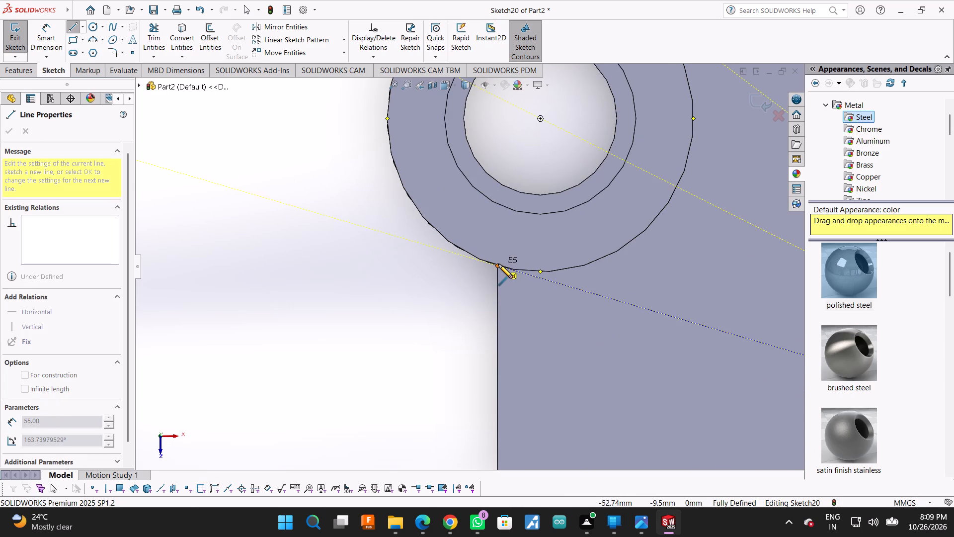
click(498, 264)
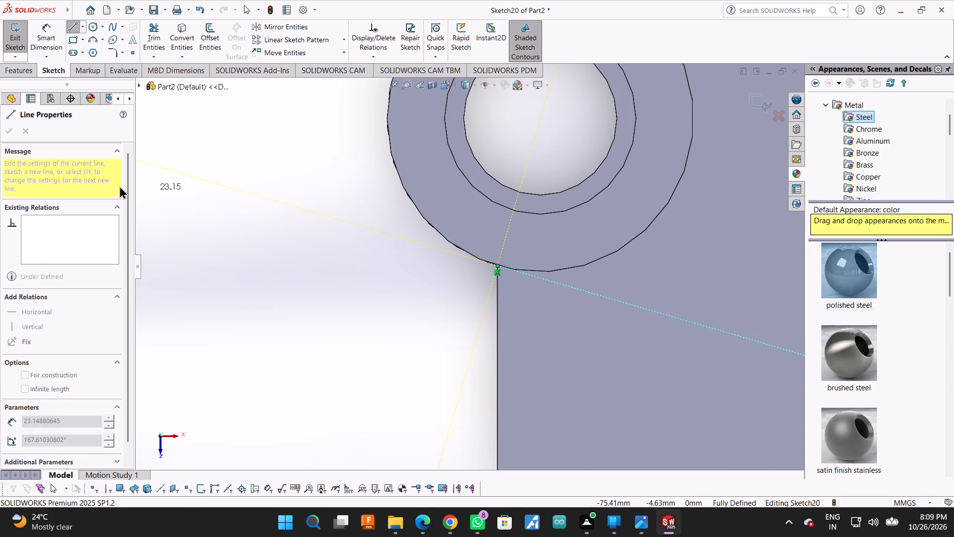
key(Escape)
Make the lower tapered line tangent to the boss's outer circular edge.
click(638, 306)
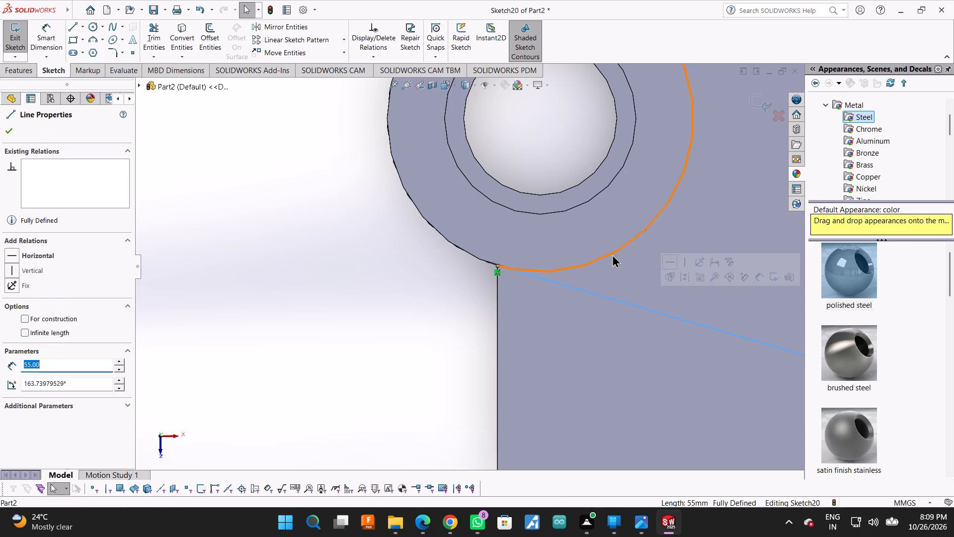
click(612, 254)
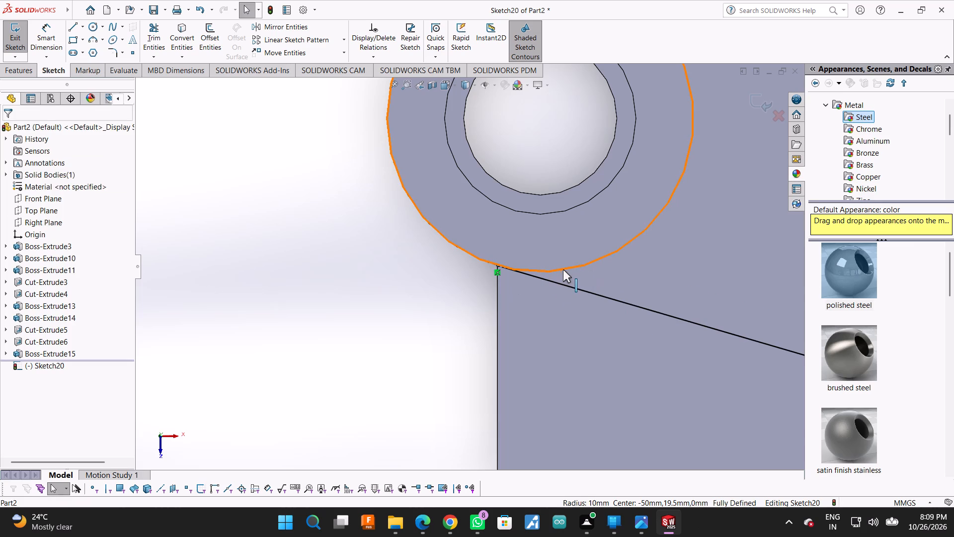
click(570, 285)
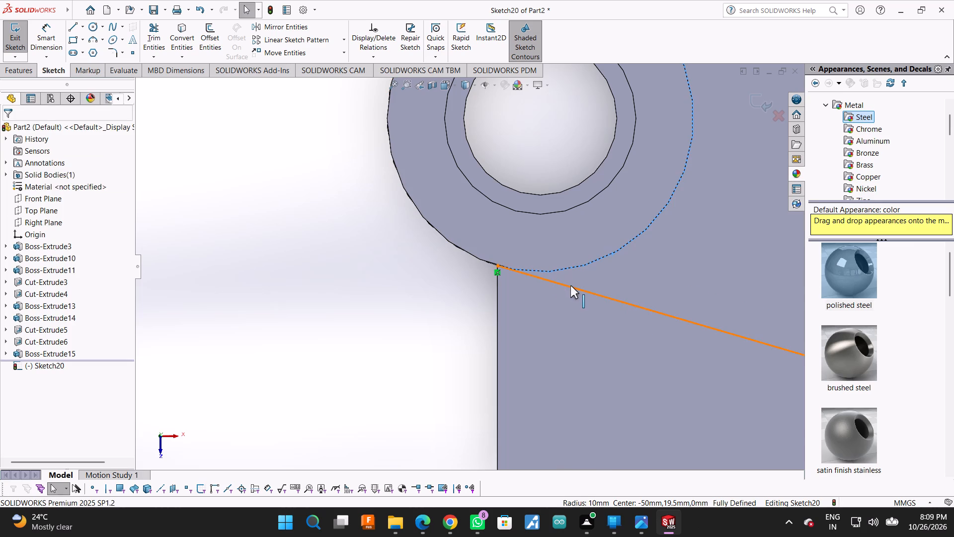
ctrl+click(483, 261)
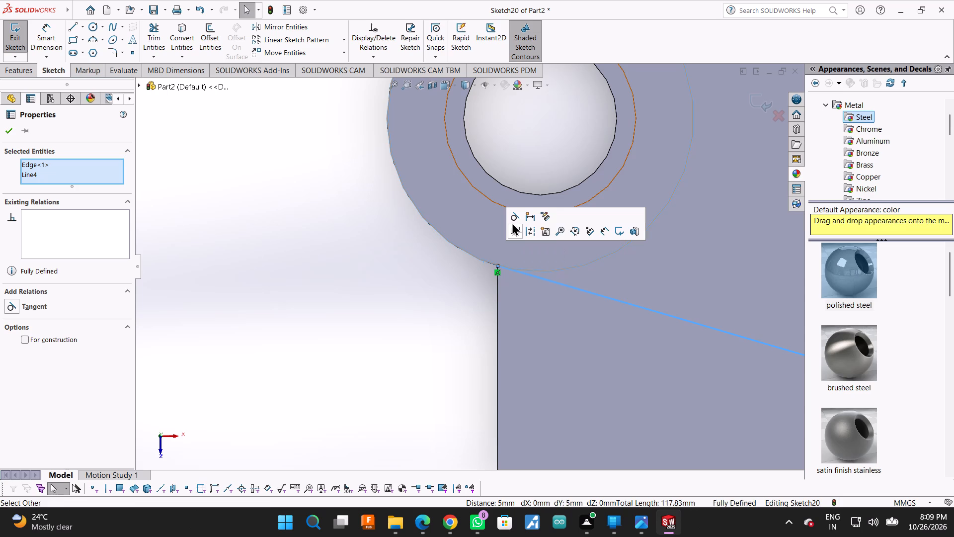
click(512, 222)
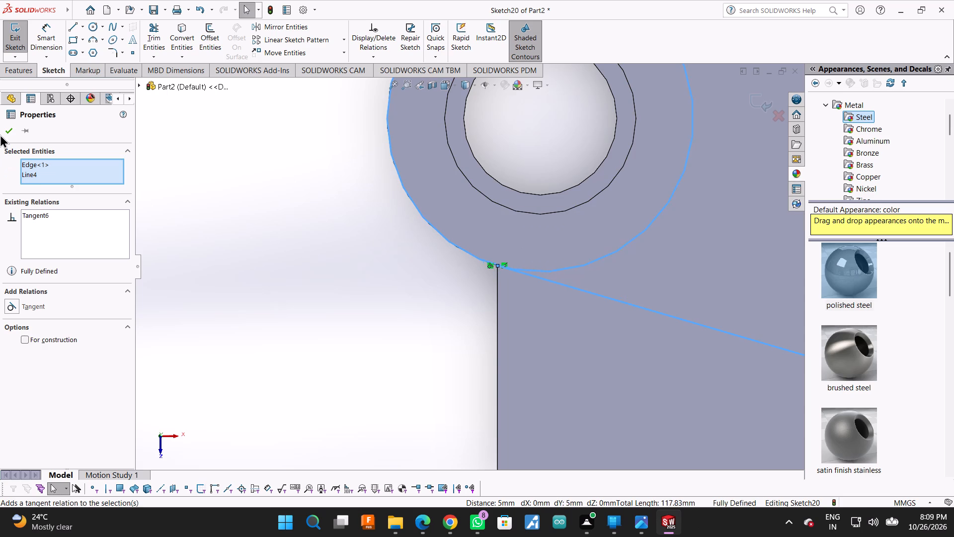
click(4, 135)
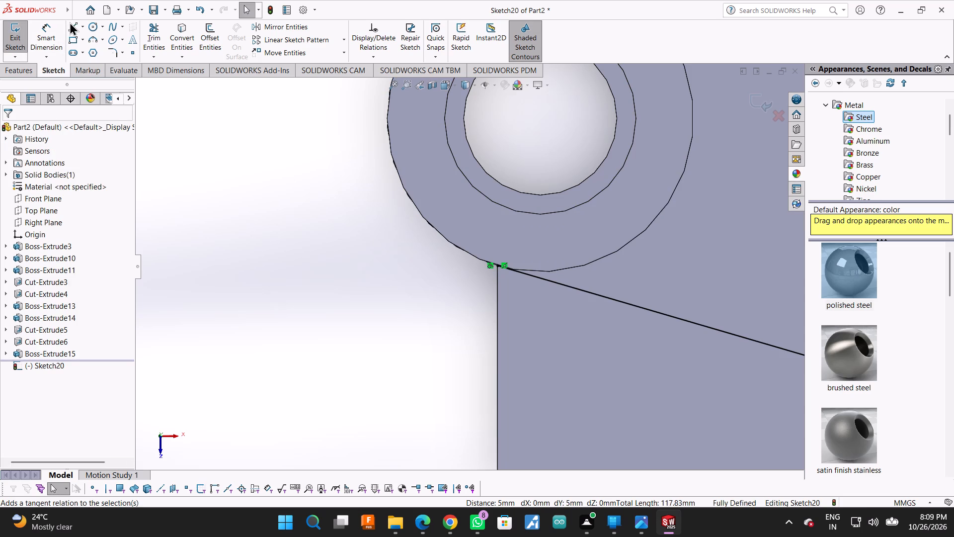
Close the lower corner triangle with a vertical line along the arm's end edge and a 52.8 mm horizontal line along its lower edge.
click(70, 22)
scroll(487, 265, down, 7)
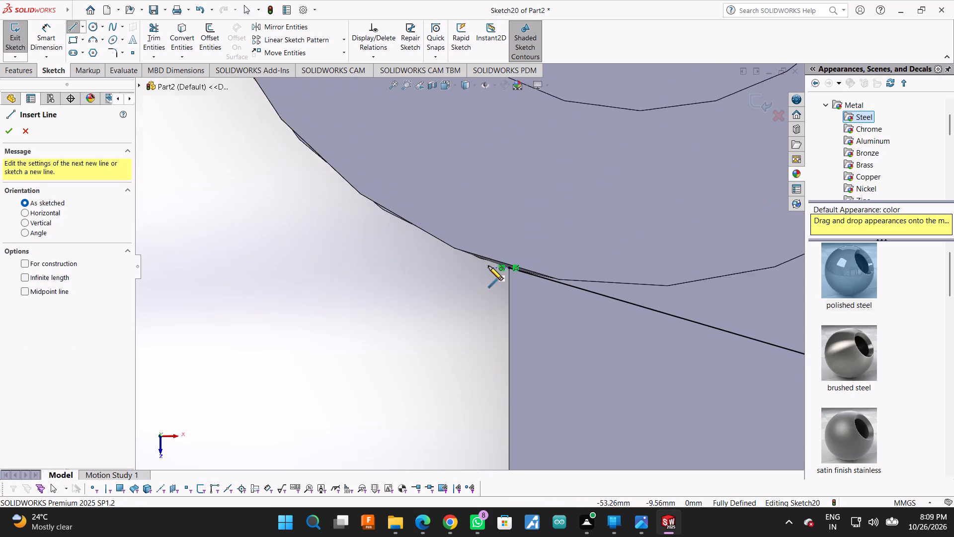
scroll(488, 266, down, 1)
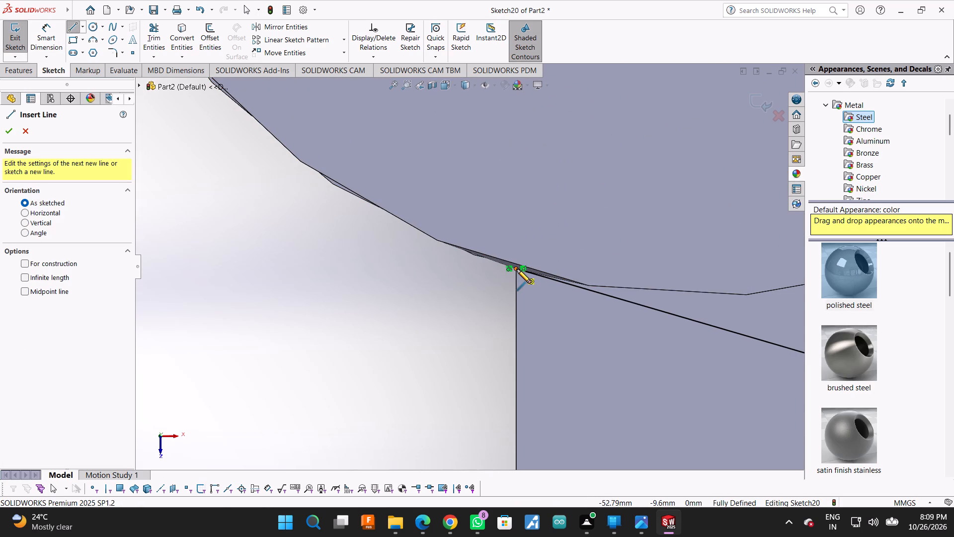
click(517, 269)
scroll(517, 268, up, 10)
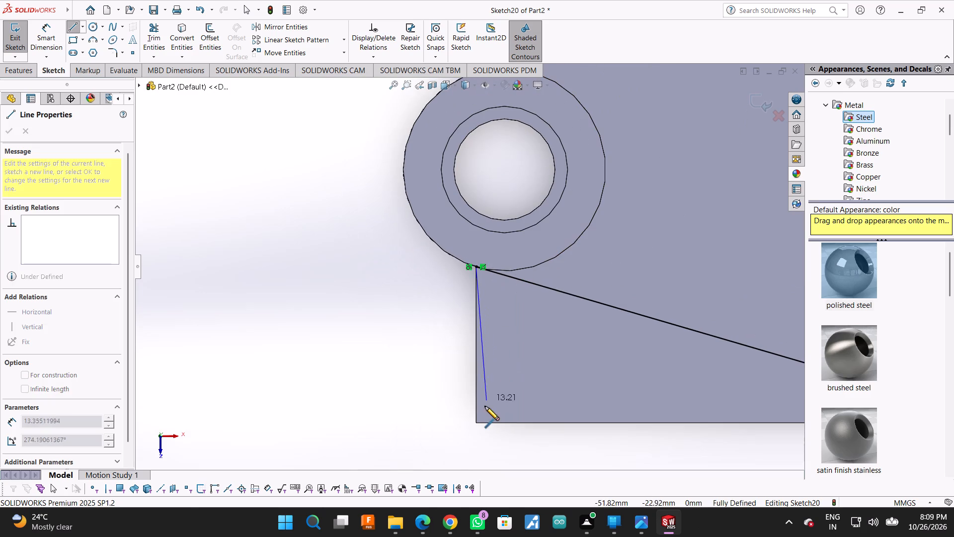
click(476, 422)
scroll(446, 414, up, 4)
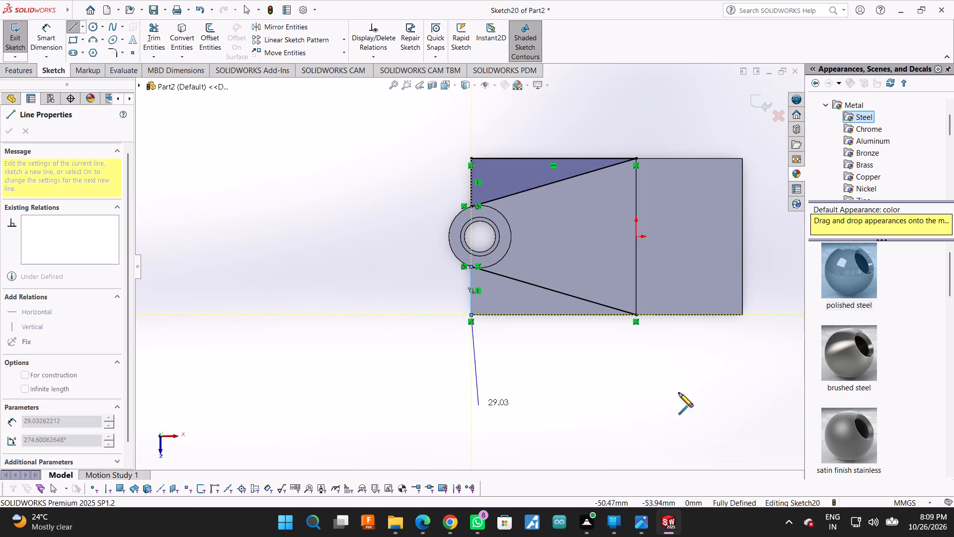
click(635, 315)
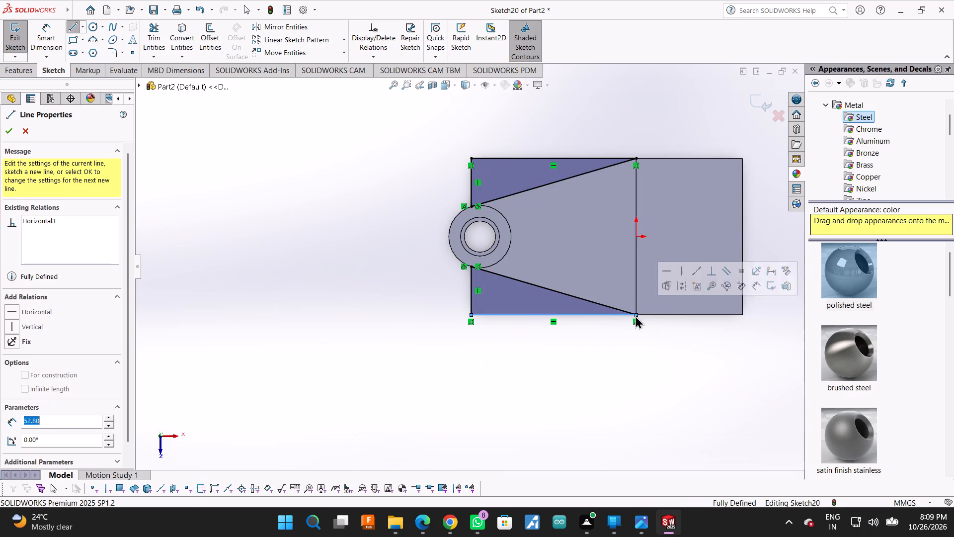
click(3, 129)
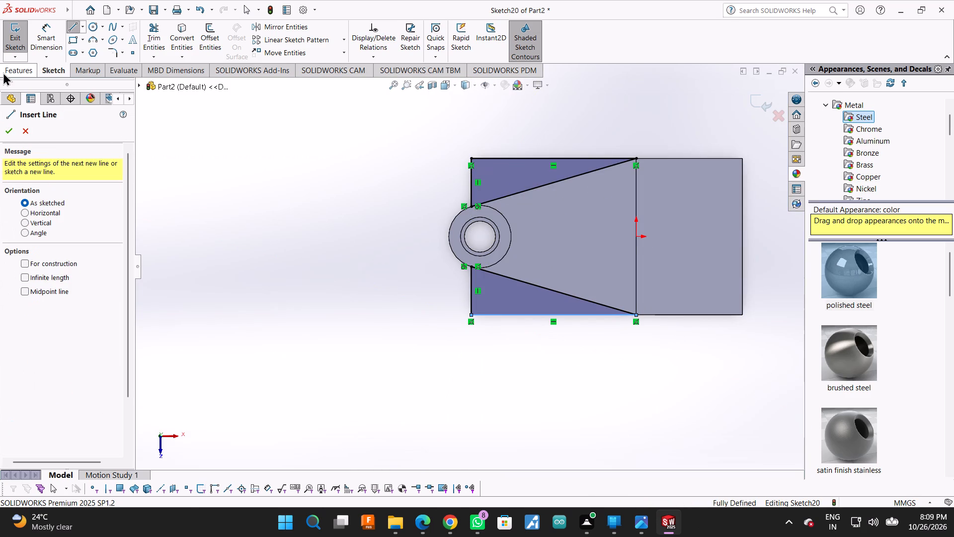
Cut the two corner triangles from the upper arm with a 6 mm blind Extruded Cut.
click(3, 72)
click(179, 31)
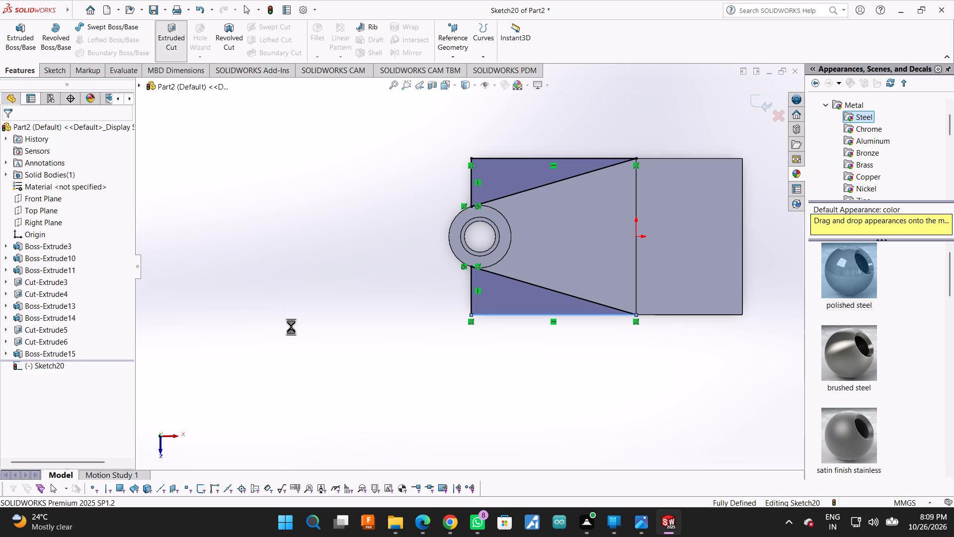
middle_drag(658, 388, 656, 350)
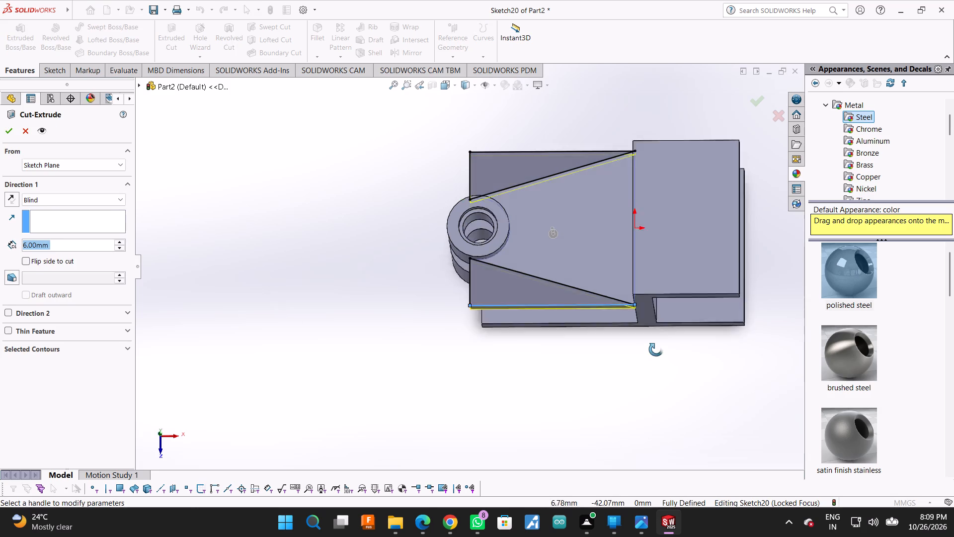
middle_drag(656, 350, 670, 309)
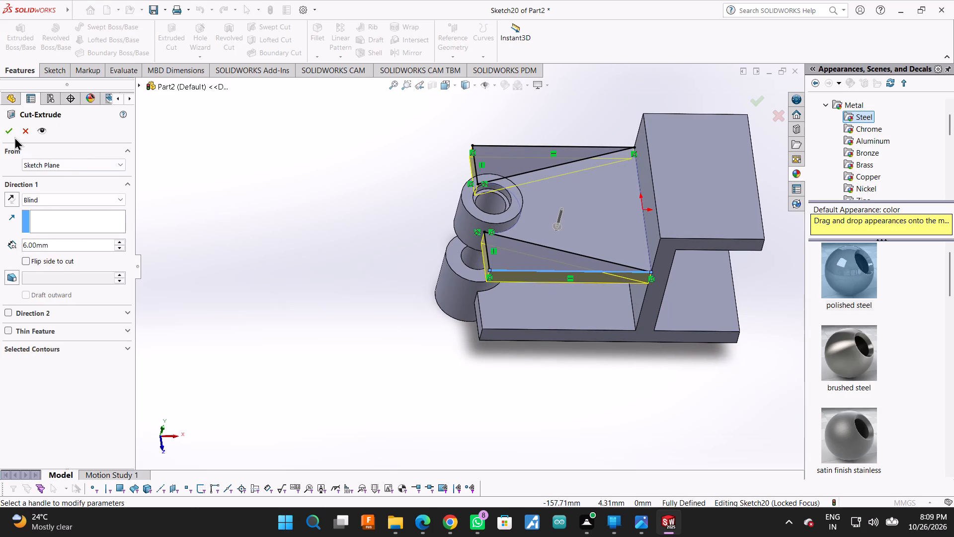
click(14, 136)
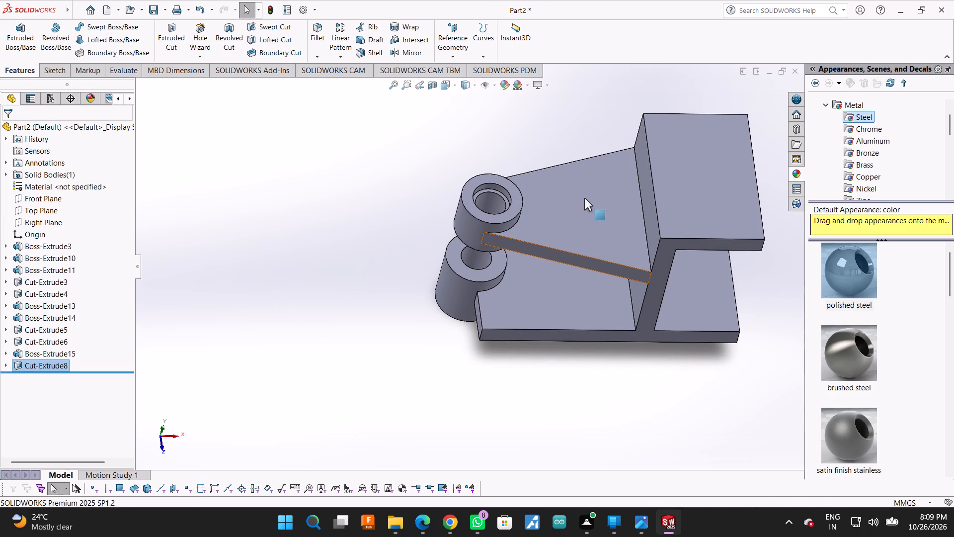
Examine the tapered upper arm where its sides meet the boss, and the untrimmed lower plate, from several angles.
middle_drag(552, 114, 535, 207)
scroll(502, 216, down, 2)
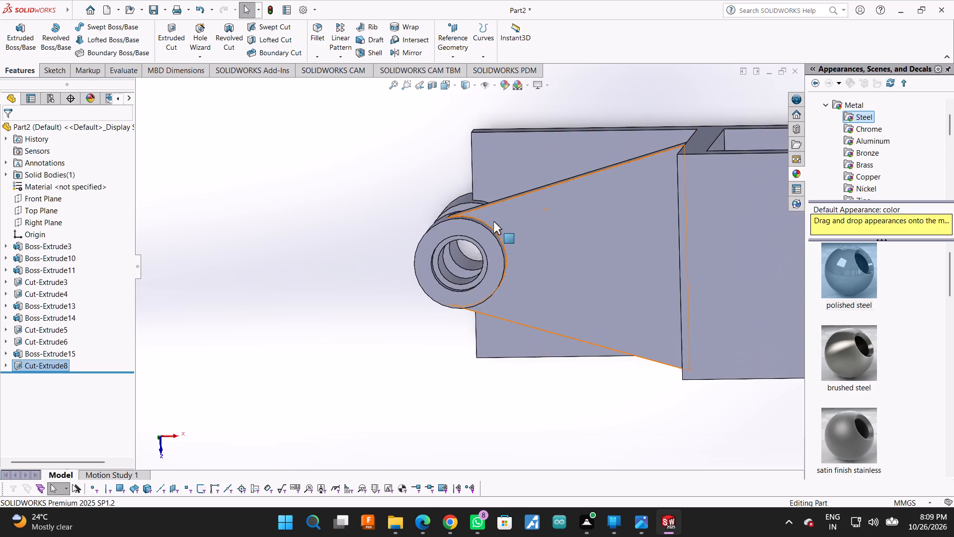
scroll(493, 221, down, 6)
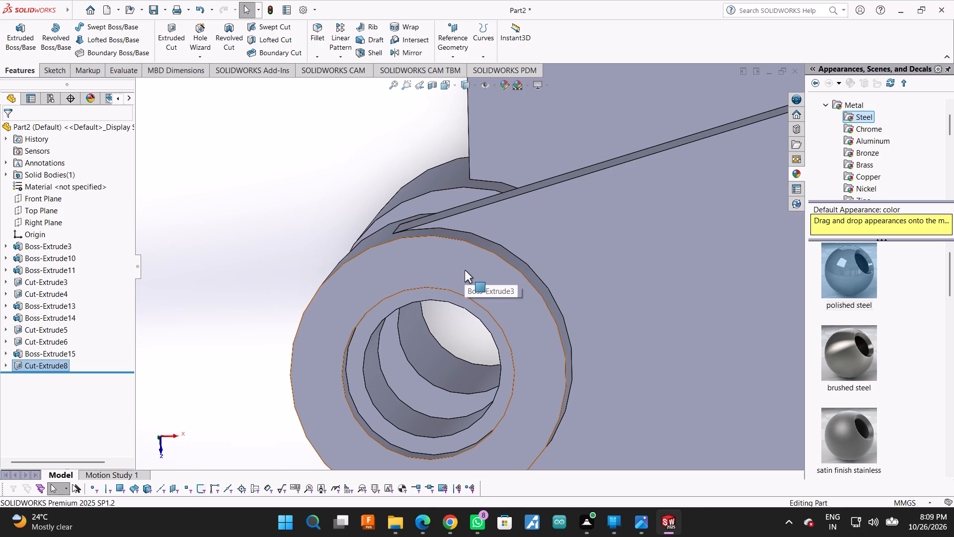
scroll(465, 270, up, 2)
scroll(495, 239, down, 1)
scroll(495, 239, up, 6)
middle_drag(593, 160, 602, 293)
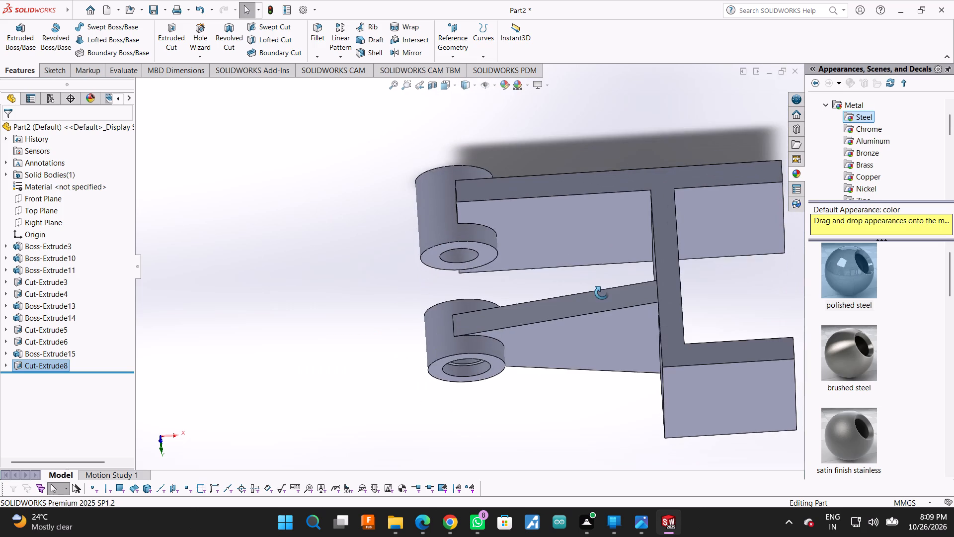
middle_drag(602, 293, 603, 293)
middle_drag(607, 290, 611, 183)
middle_drag(608, 177, 574, 431)
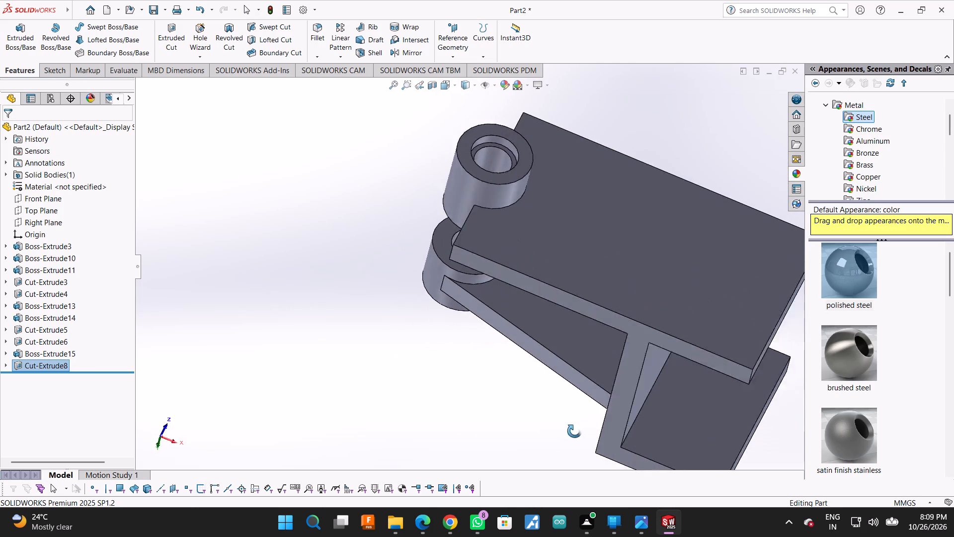
middle_drag(574, 431, 644, 487)
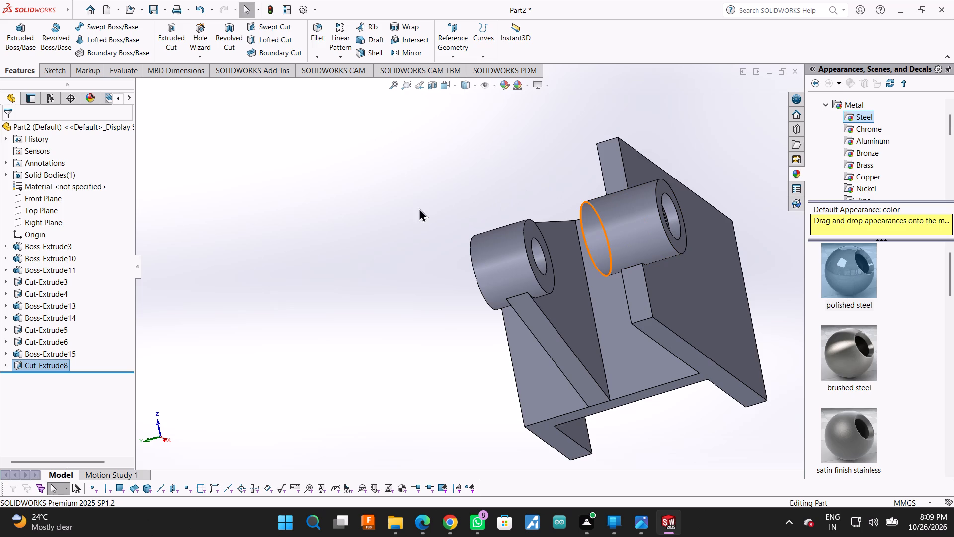
middle_drag(712, 173, 639, 261)
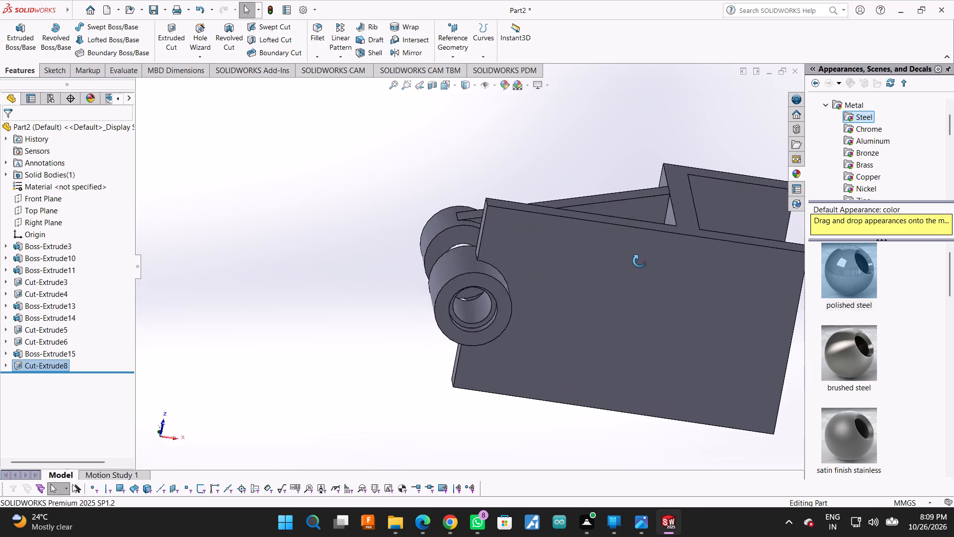
middle_drag(639, 261, 633, 461)
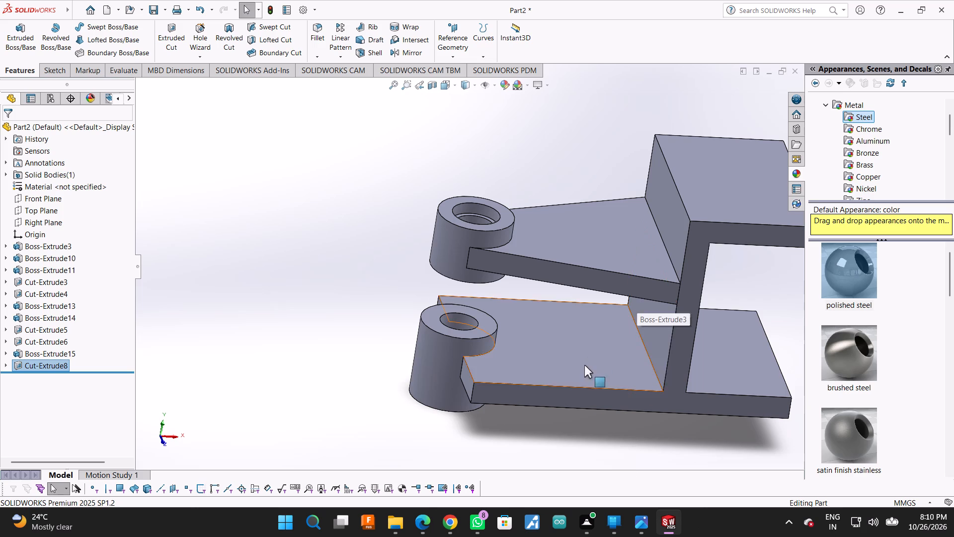
scroll(584, 365, up, 2)
middle_click(668, 333)
right_click(888, 304)
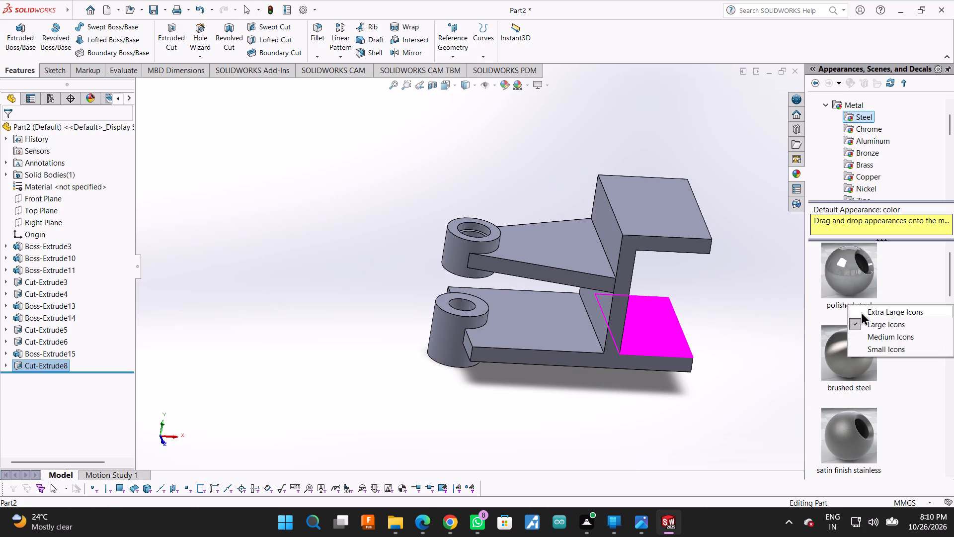
click(735, 319)
right_click(735, 319)
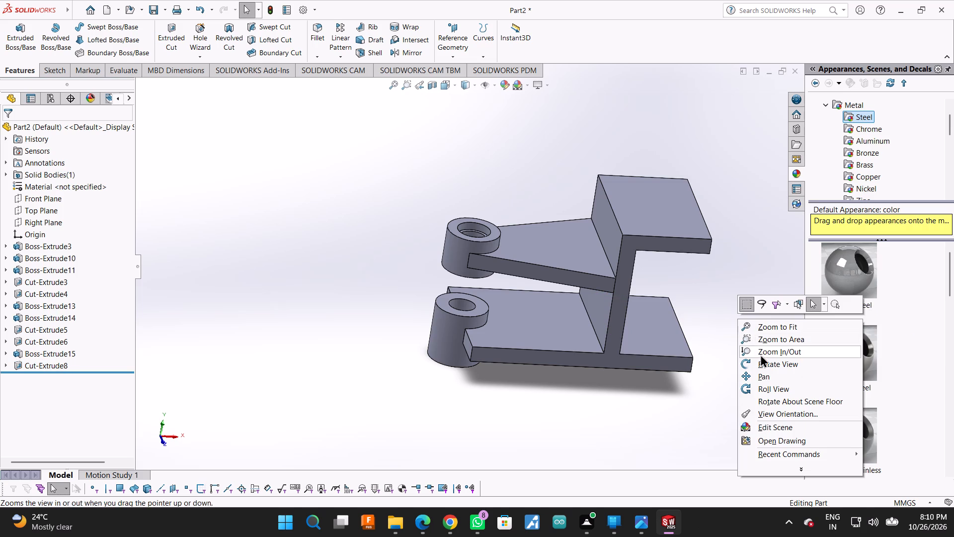
click(760, 361)
drag(735, 363, 744, 251)
drag(751, 217, 756, 193)
double_click(758, 185)
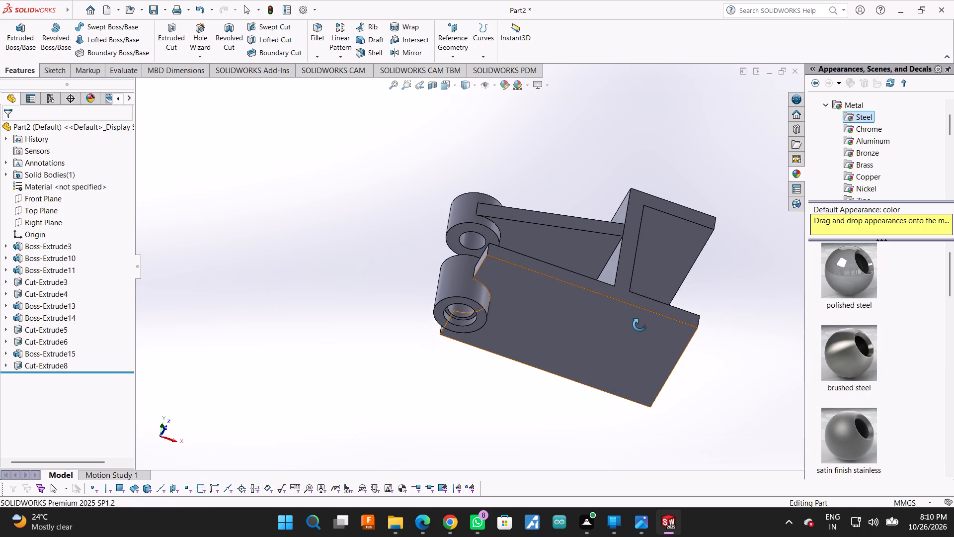
click(639, 325)
right_click(636, 346)
click(747, 326)
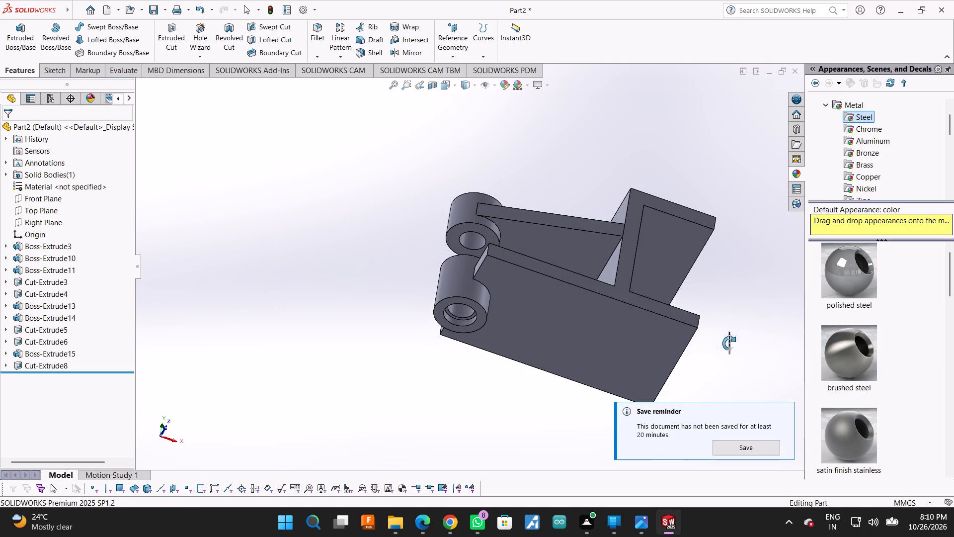
key(Escape)
Start a sketch on the underside face of the lower plate.
click(632, 348)
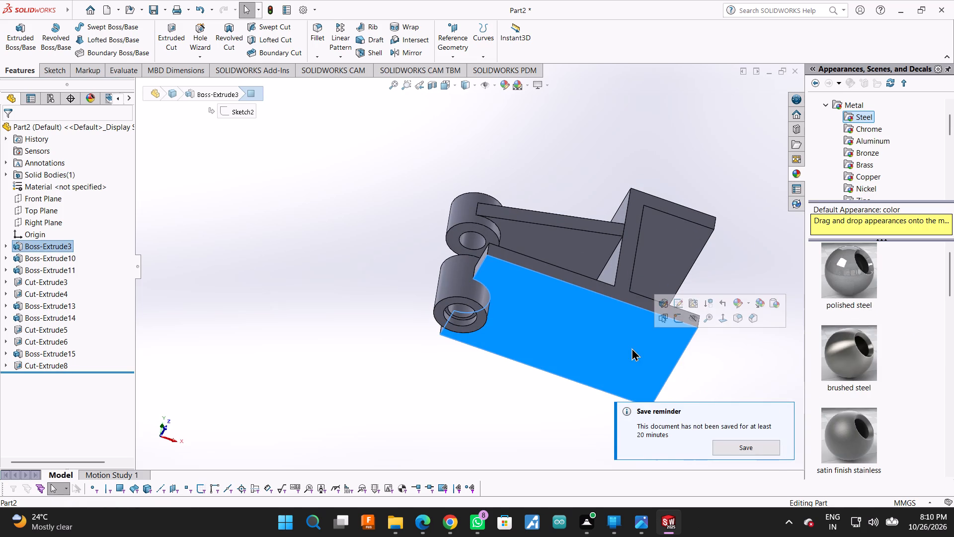
click(679, 320)
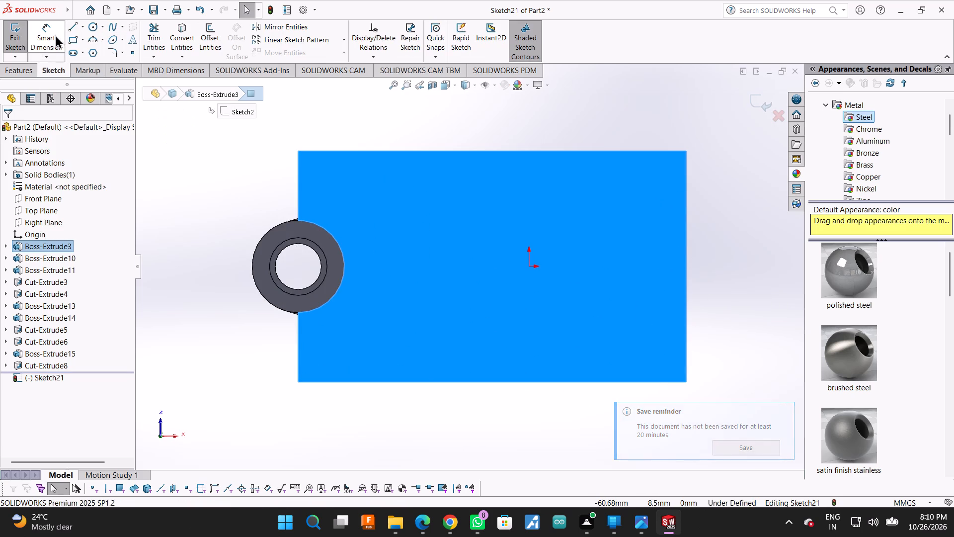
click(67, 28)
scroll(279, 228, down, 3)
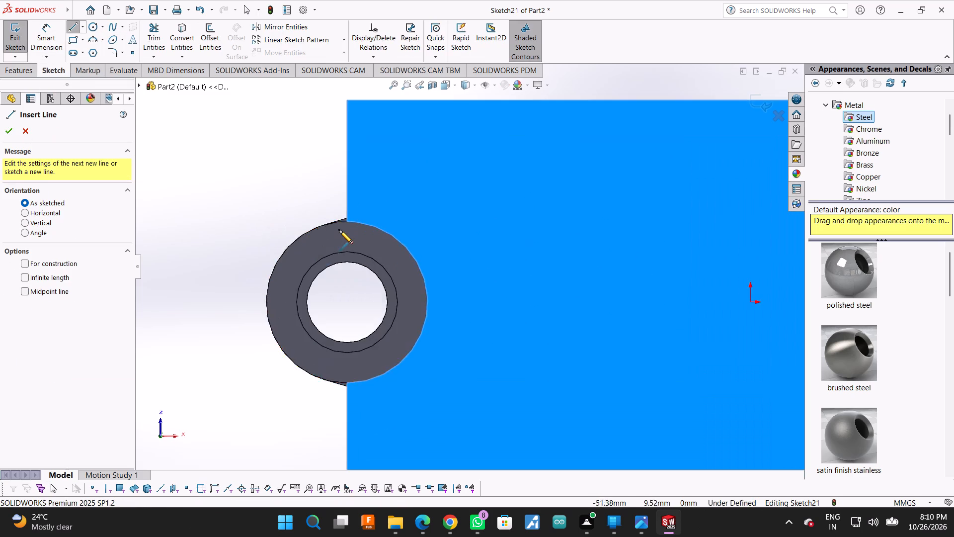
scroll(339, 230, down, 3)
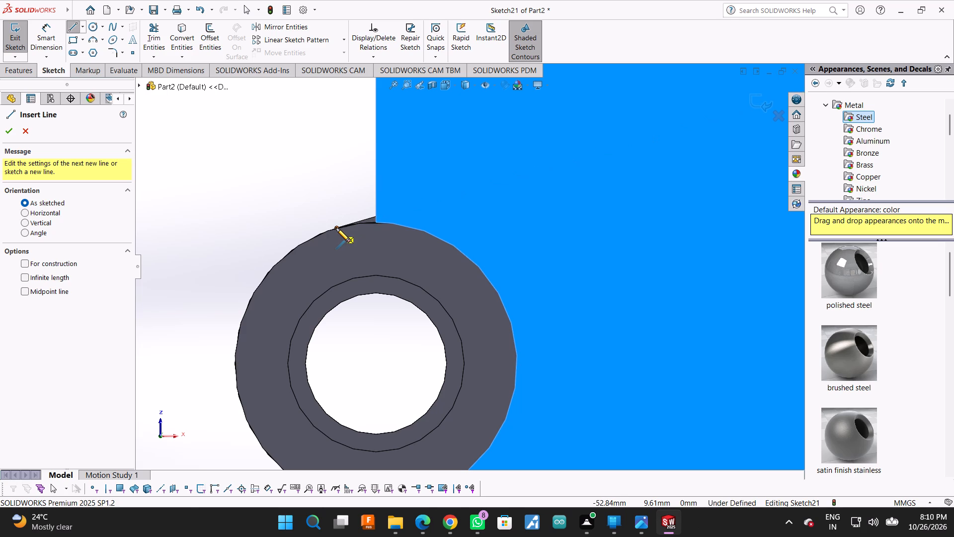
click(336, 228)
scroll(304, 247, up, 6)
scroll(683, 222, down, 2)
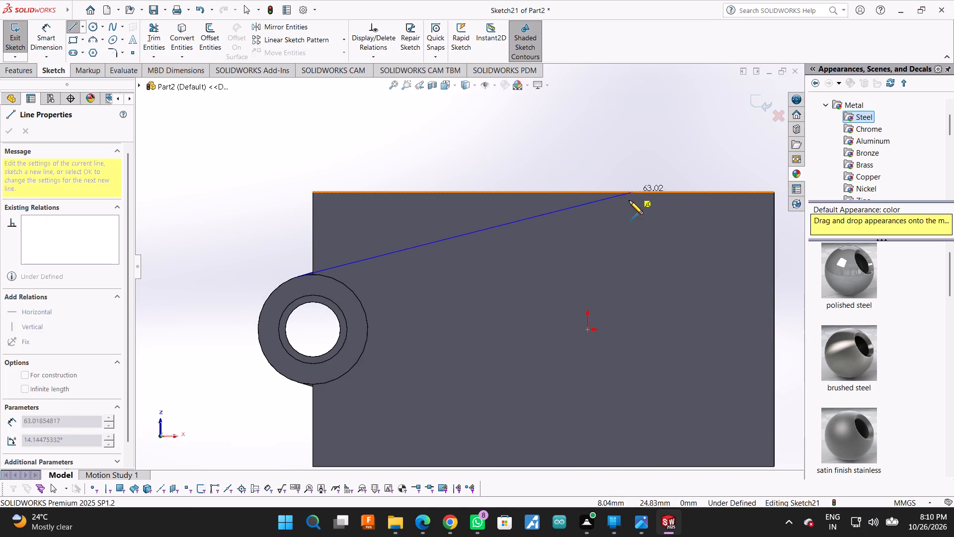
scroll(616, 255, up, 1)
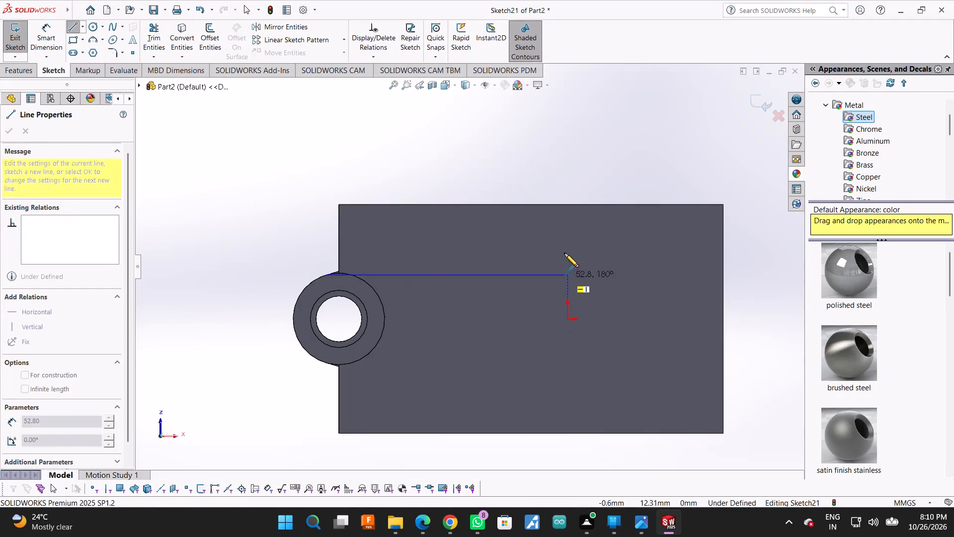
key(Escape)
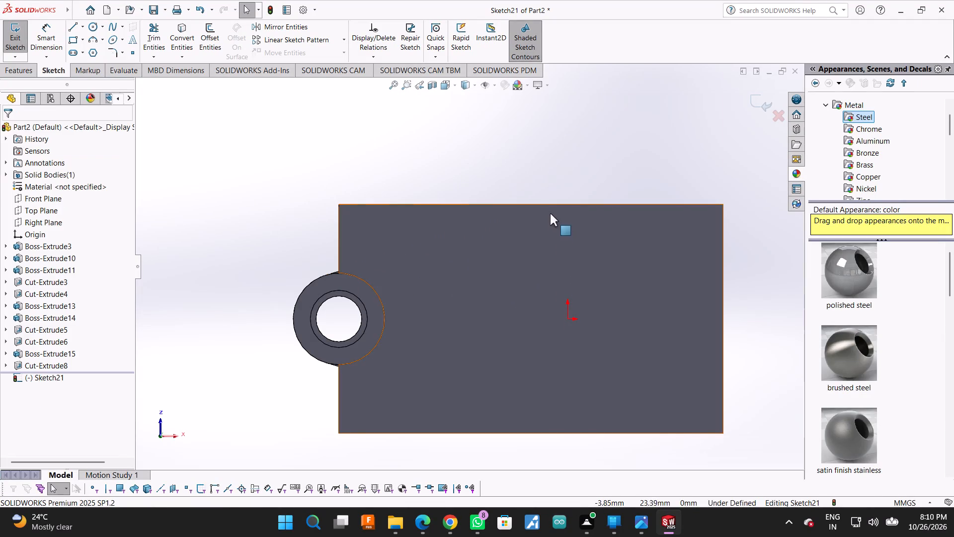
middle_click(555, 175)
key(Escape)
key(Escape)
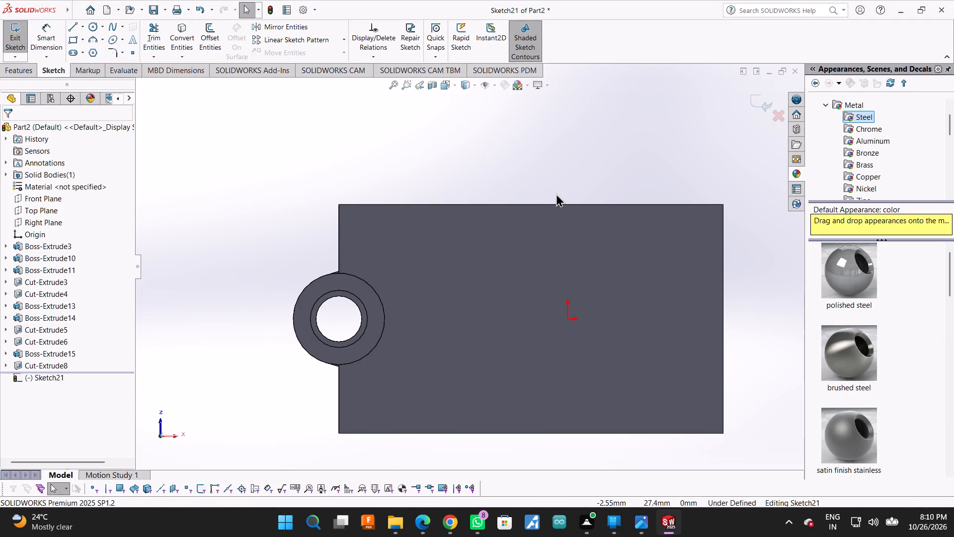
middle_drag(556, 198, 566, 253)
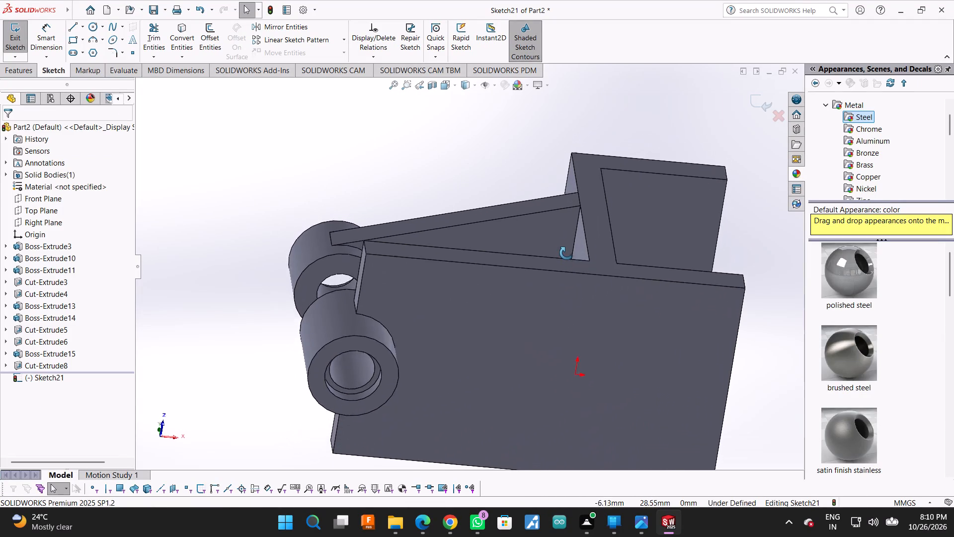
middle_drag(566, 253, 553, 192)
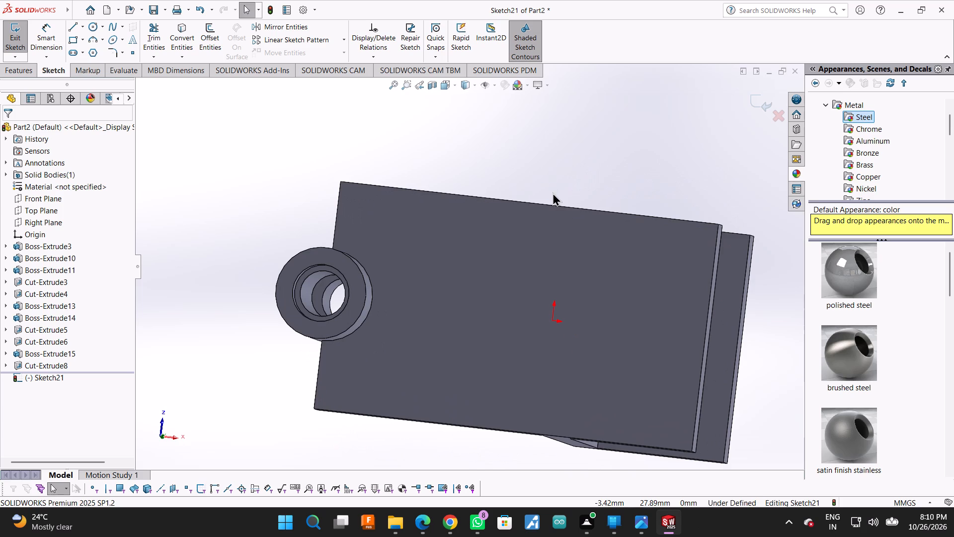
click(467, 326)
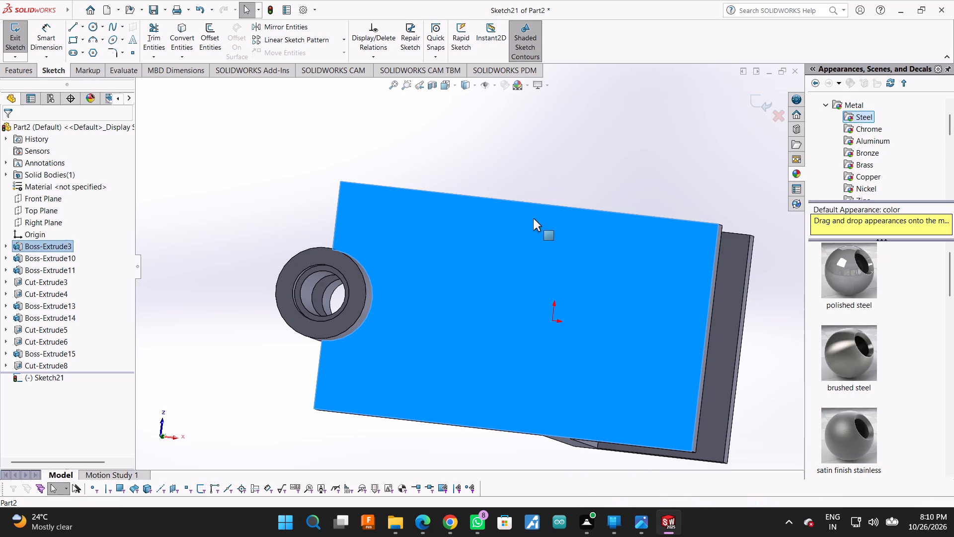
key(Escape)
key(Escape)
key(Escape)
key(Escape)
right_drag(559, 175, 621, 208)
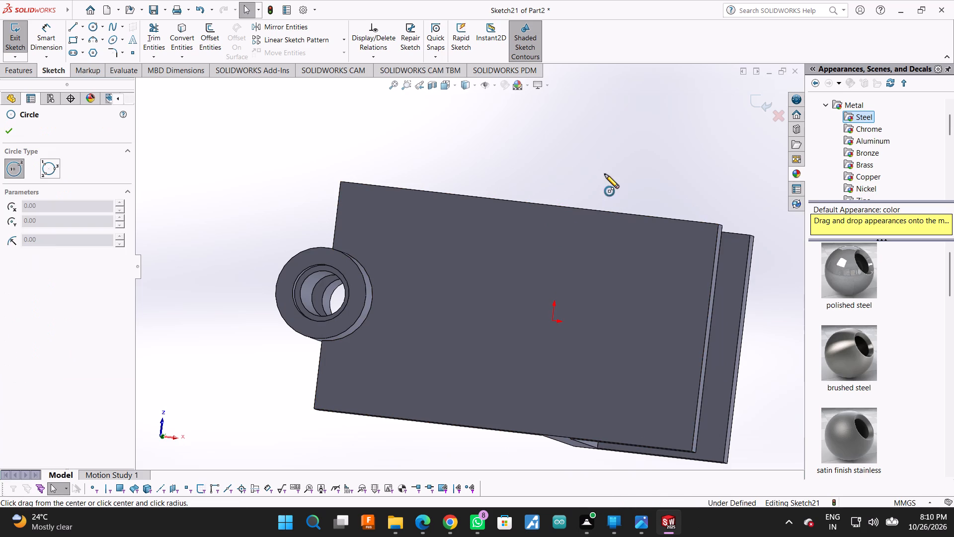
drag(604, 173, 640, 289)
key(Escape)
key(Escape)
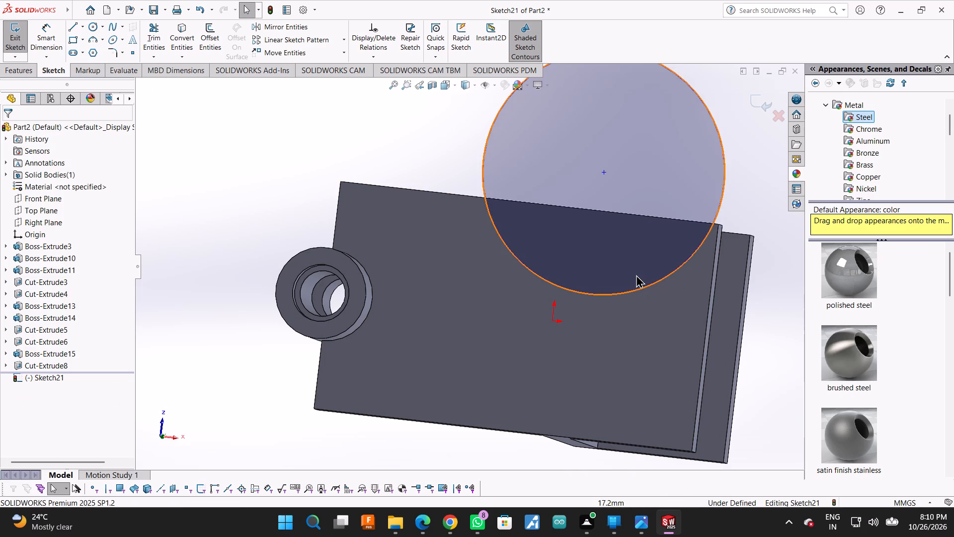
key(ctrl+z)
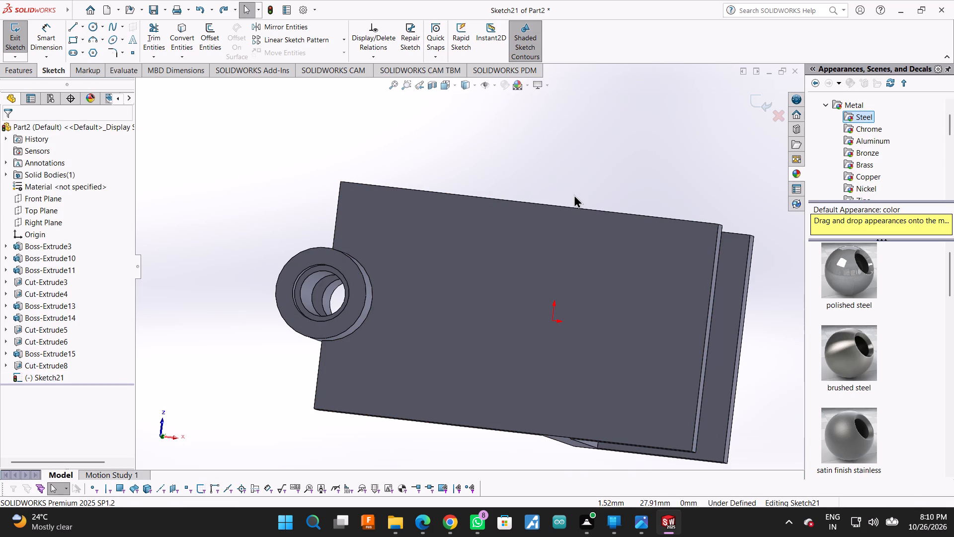
Examine the lower plate against the tapered upper arm, and view the part normal to the Top Plane.
middle_drag(574, 194, 588, 243)
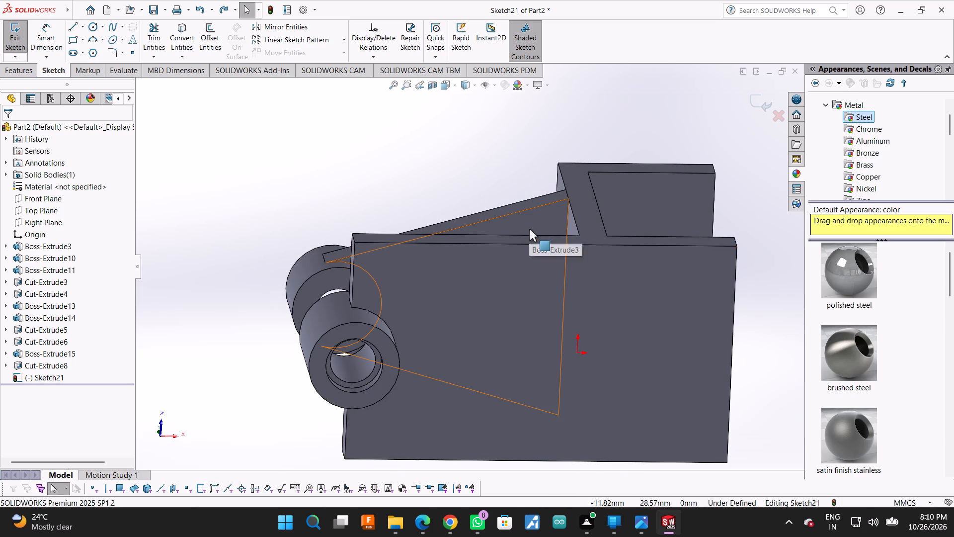
scroll(529, 277, up, 2)
scroll(514, 320, down, 1)
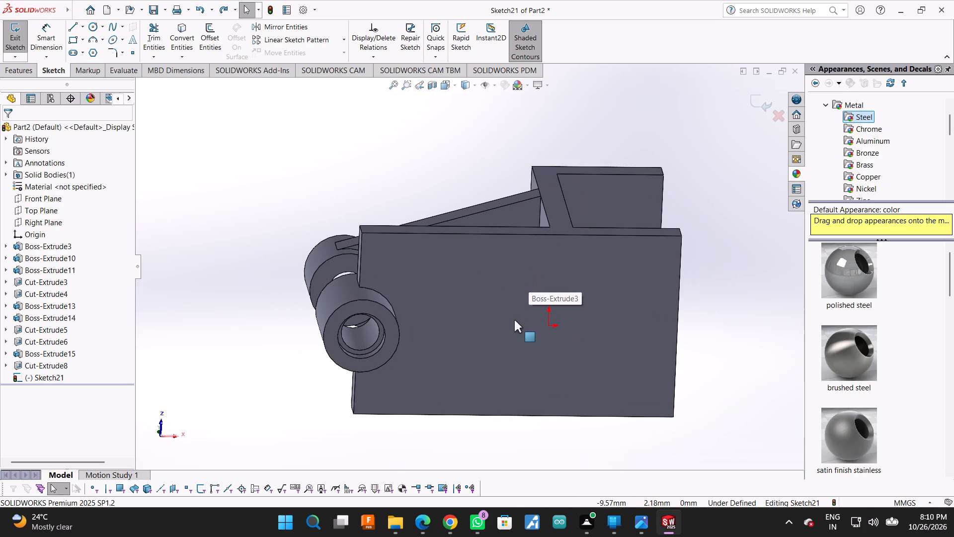
click(551, 275)
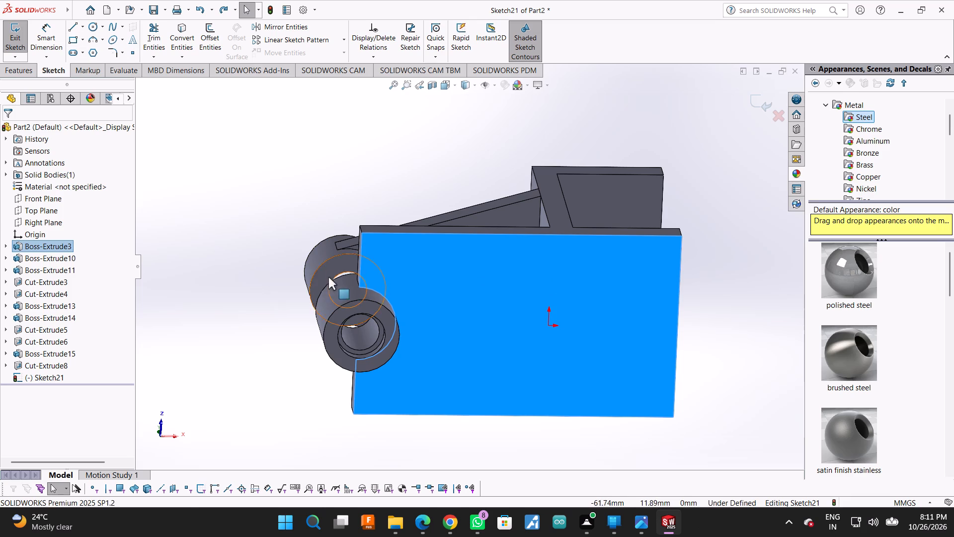
right_click(501, 297)
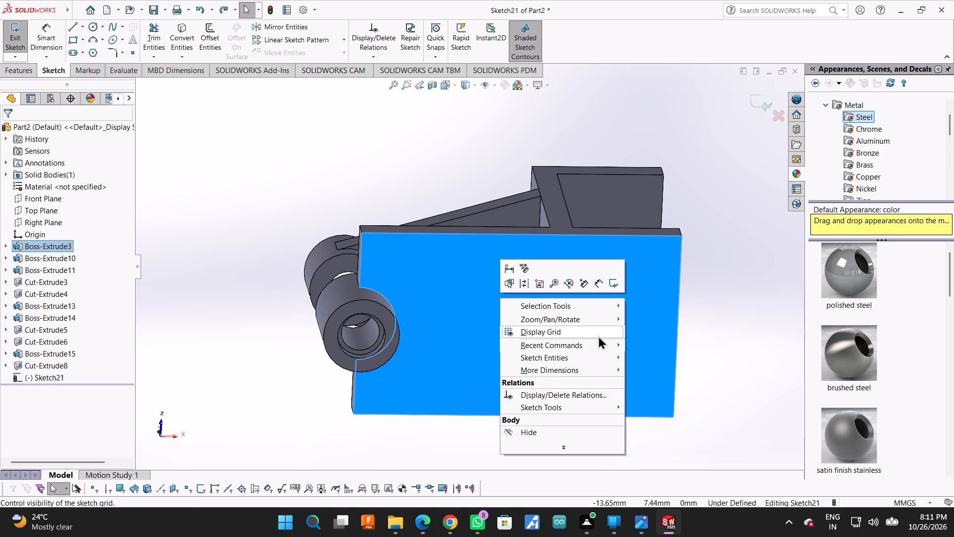
click(696, 320)
click(51, 209)
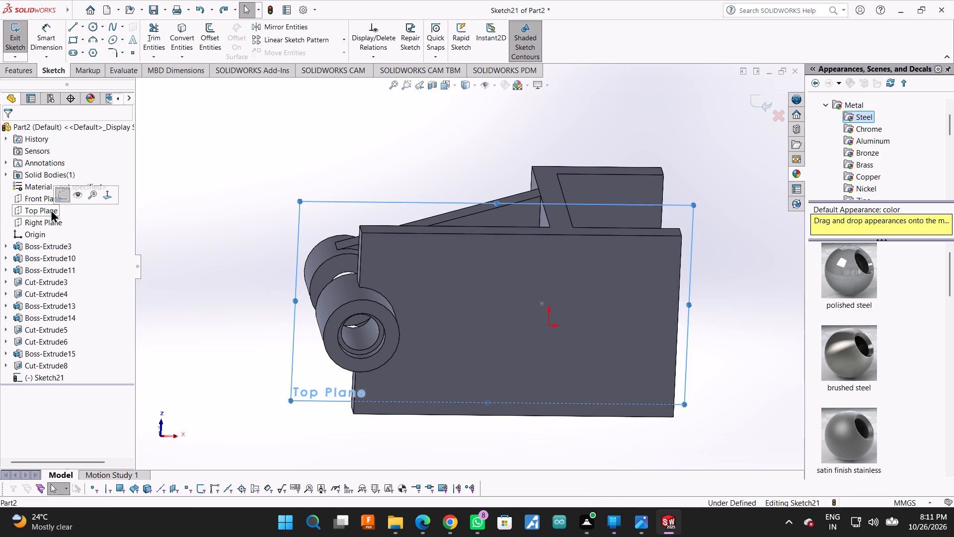
click(105, 197)
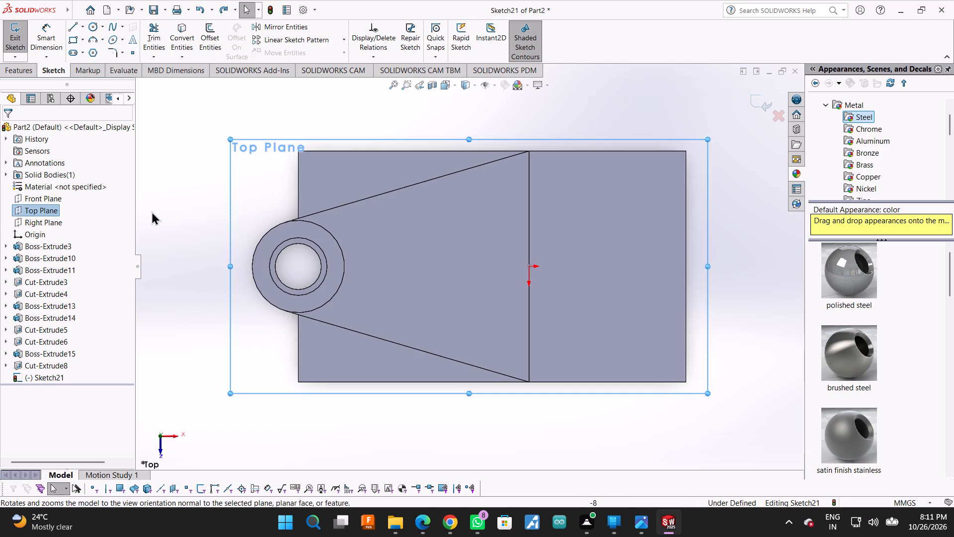
Flip the view normal to the Top Plane so that the lower plate's underside faces forward.
click(51, 212)
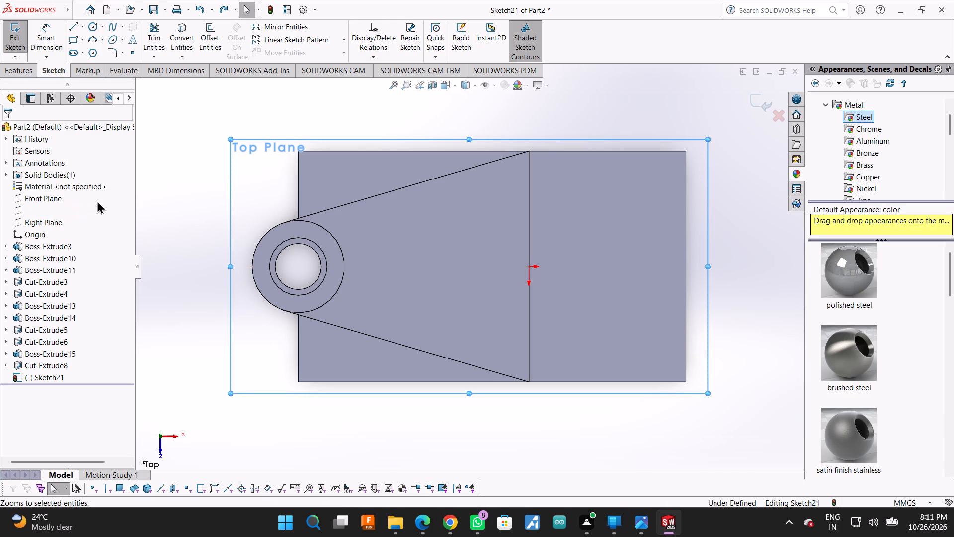
click(95, 206)
click(146, 193)
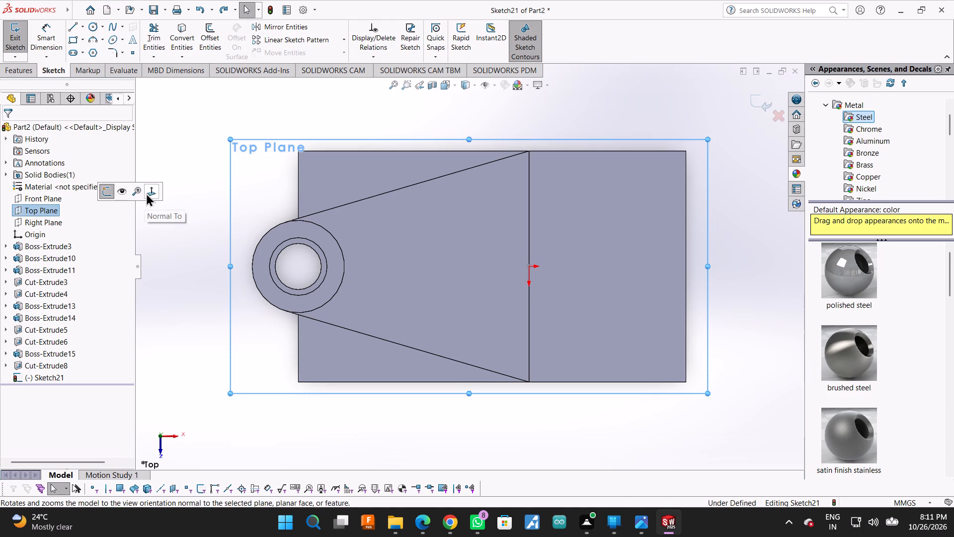
click(44, 209)
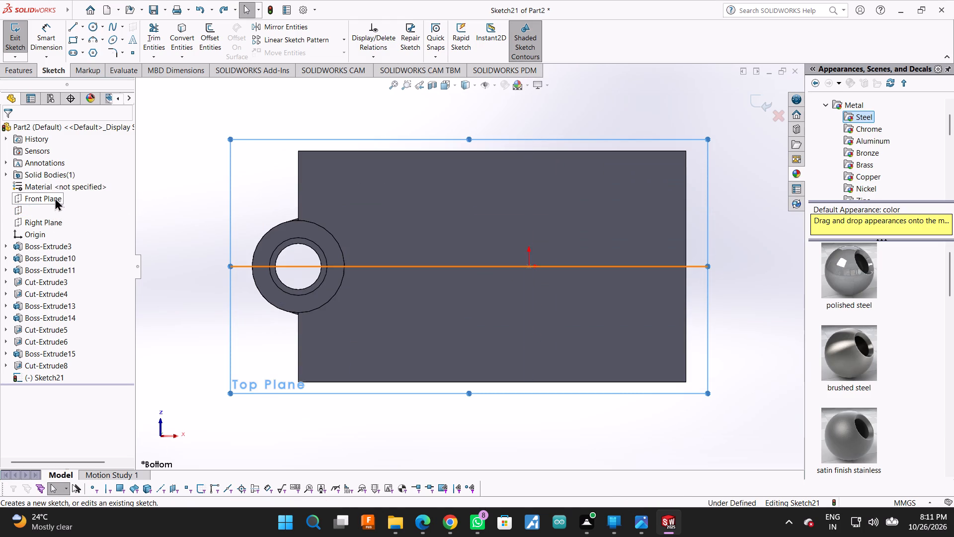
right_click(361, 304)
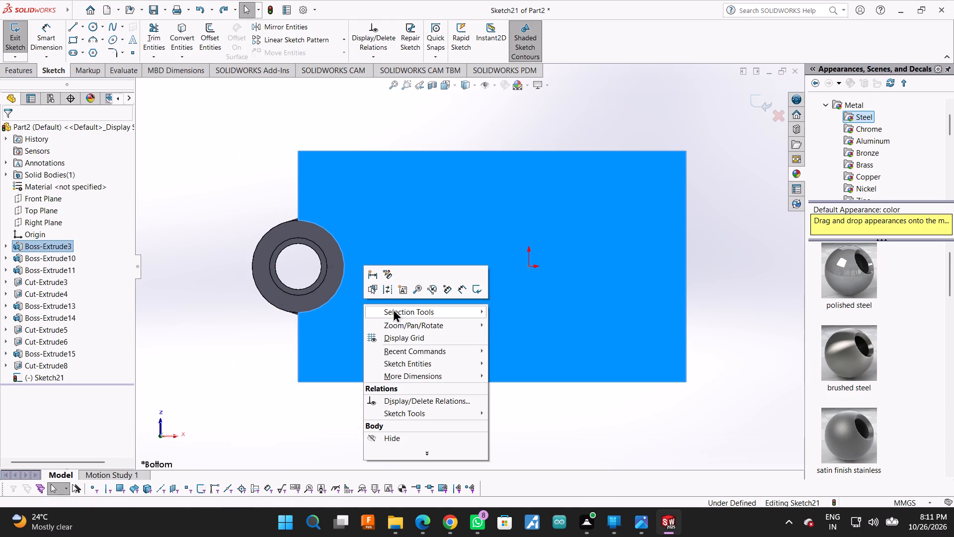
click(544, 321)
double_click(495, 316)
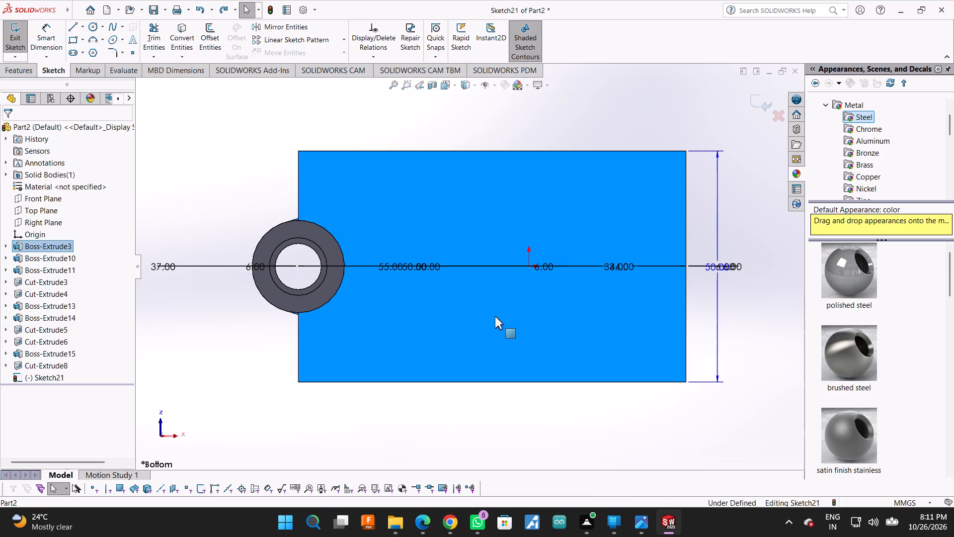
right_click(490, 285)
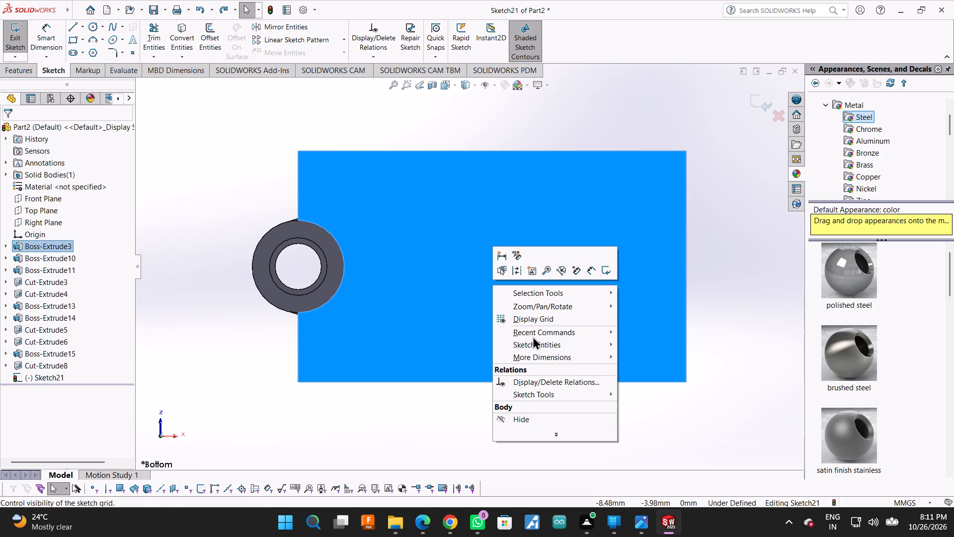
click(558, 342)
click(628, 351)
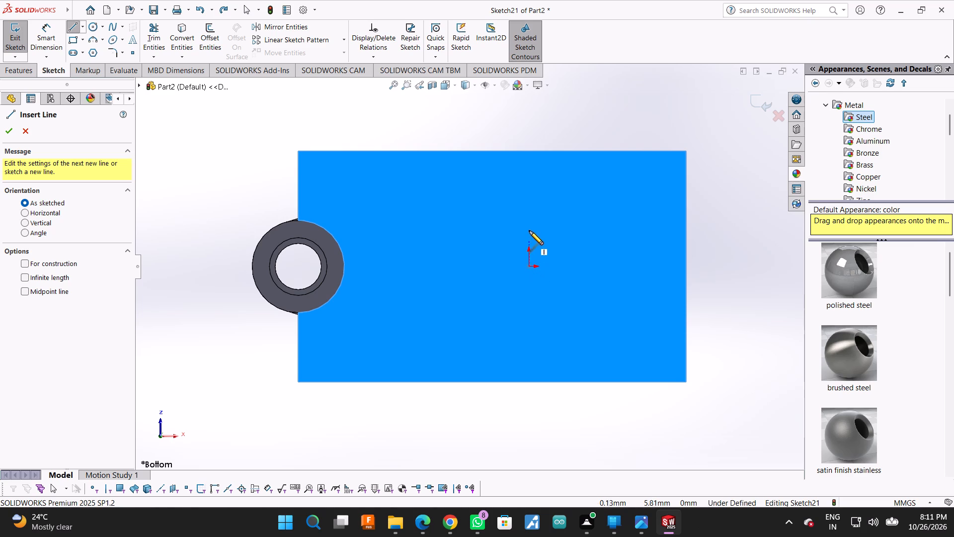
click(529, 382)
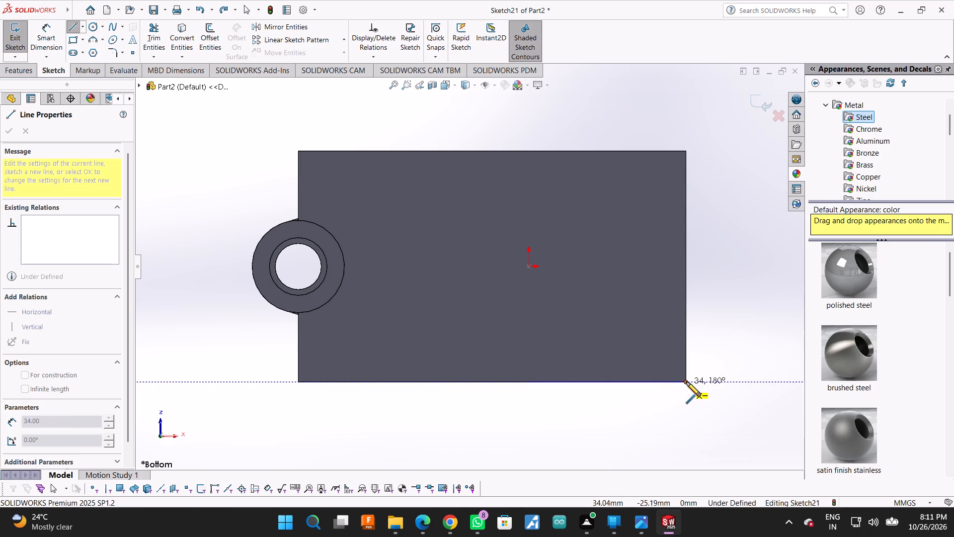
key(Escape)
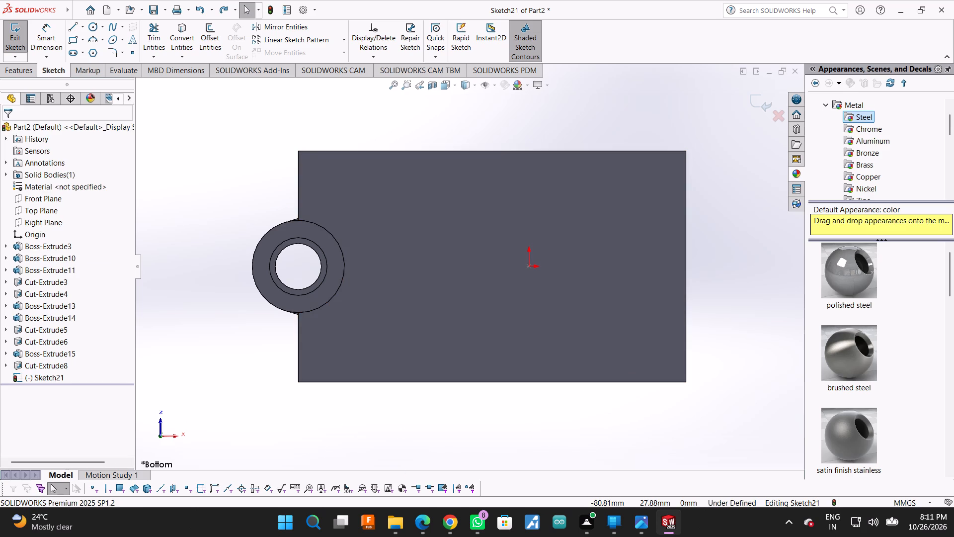
Sketch a line about 31 mm long from the plate's corner farthest from the boss, along the plate's long edge.
click(69, 21)
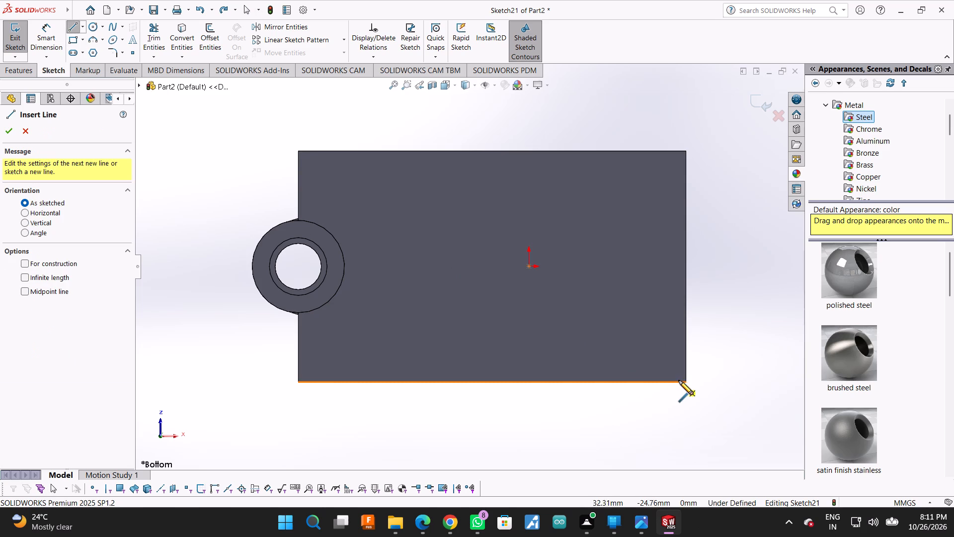
click(685, 381)
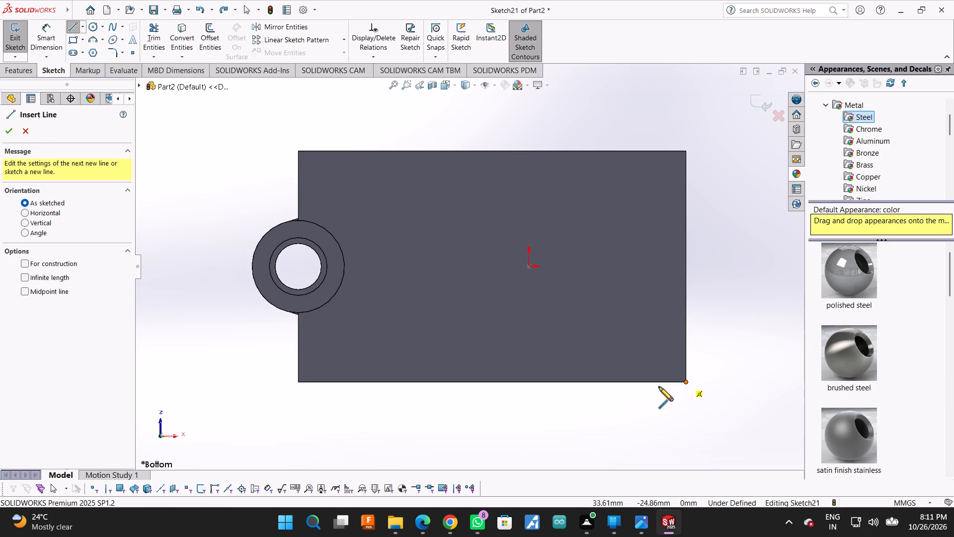
click(544, 382)
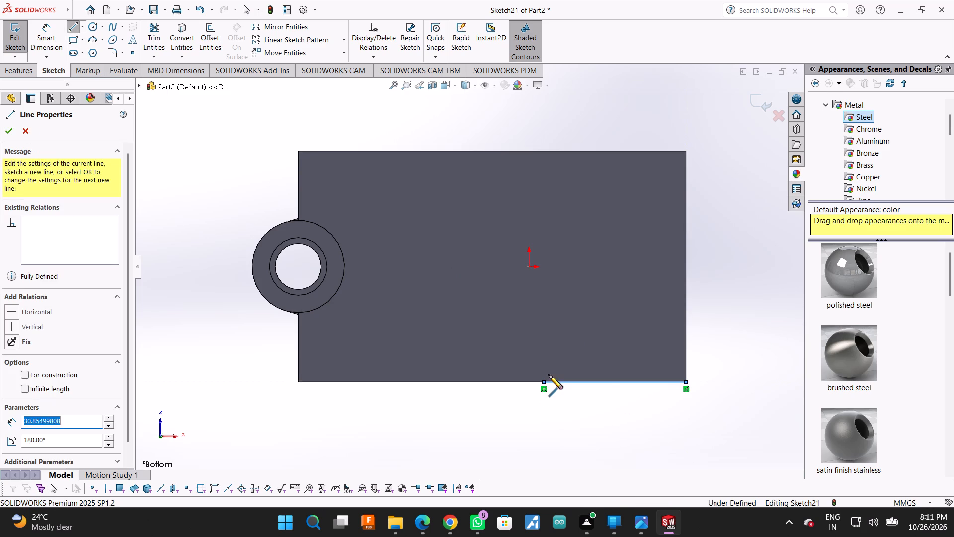
key(Escape)
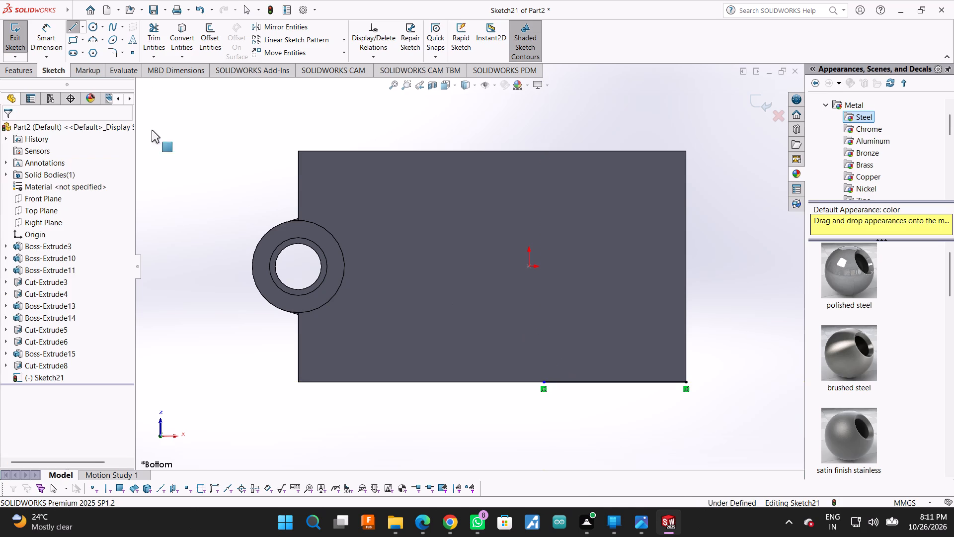
Dimension the line along the plate's long edge to 30 mm.
click(48, 28)
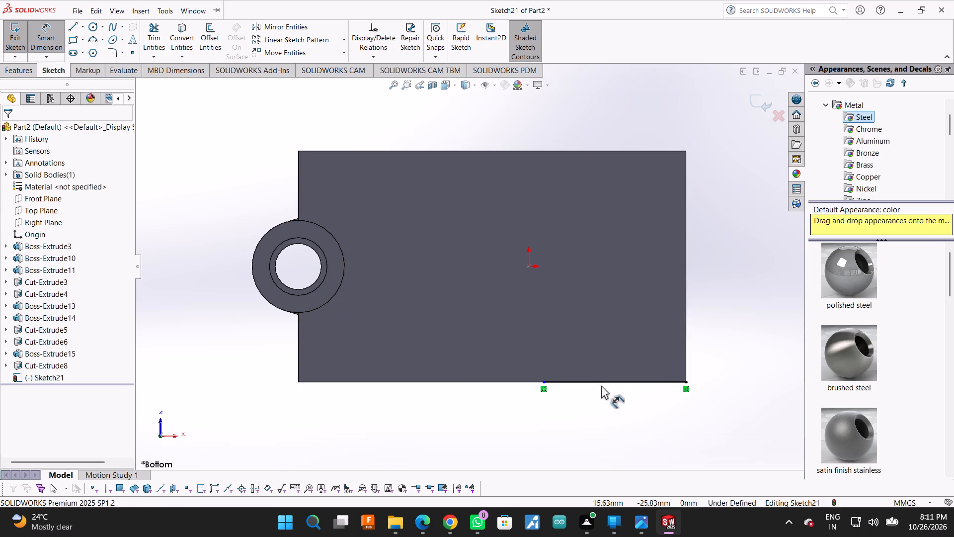
click(600, 383)
click(600, 421)
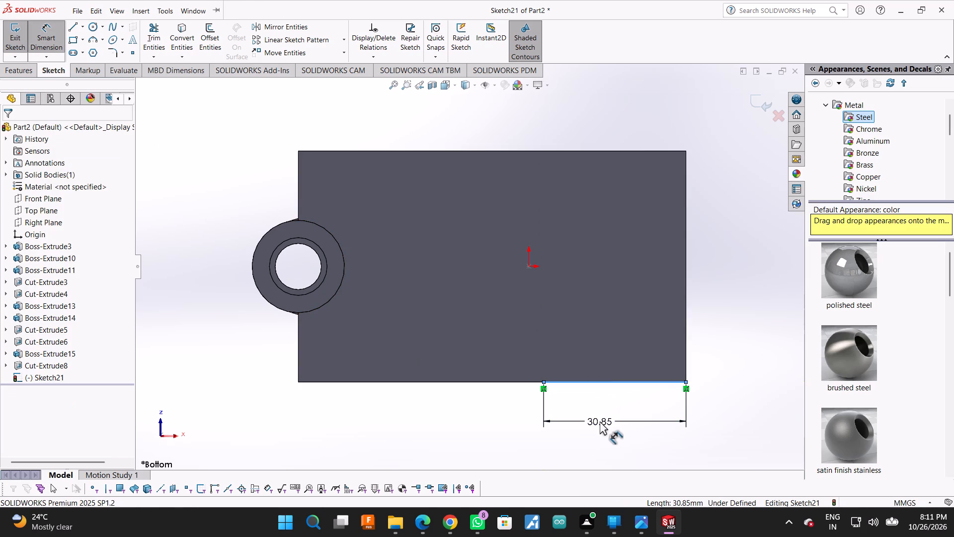
text(30)
key(Return)
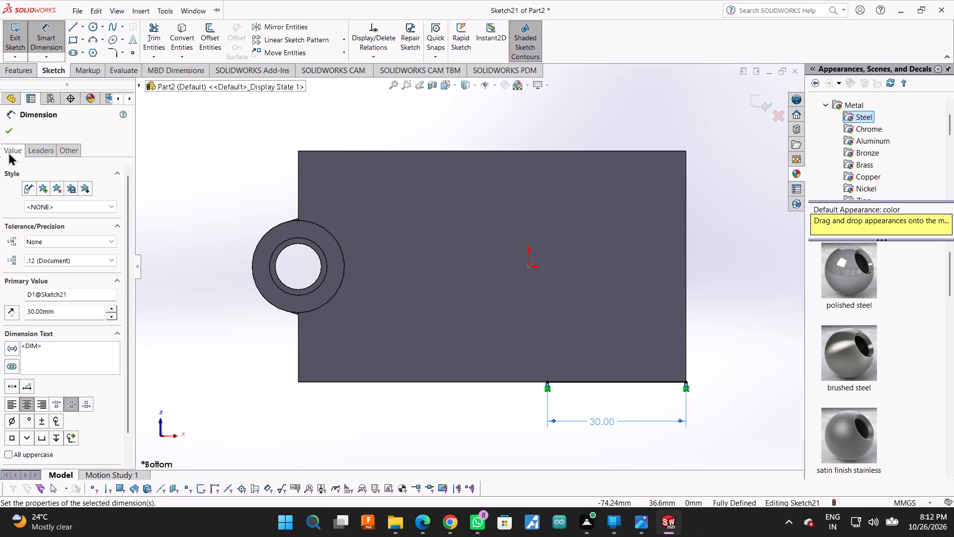
click(8, 131)
Sketch a 50 mm line across the plate from the 30 mm line's inner end, continuing with a sloped line to the boss's outer circle.
click(76, 28)
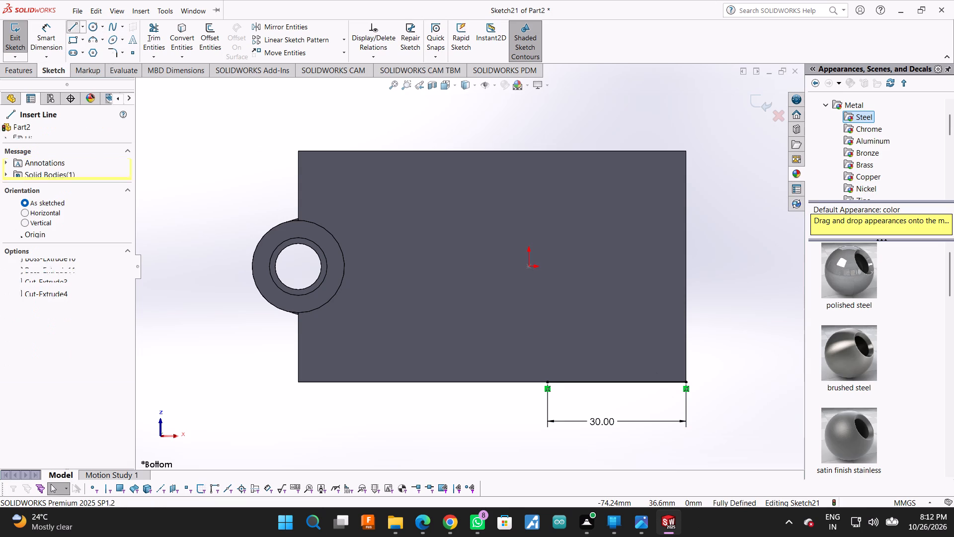
click(547, 383)
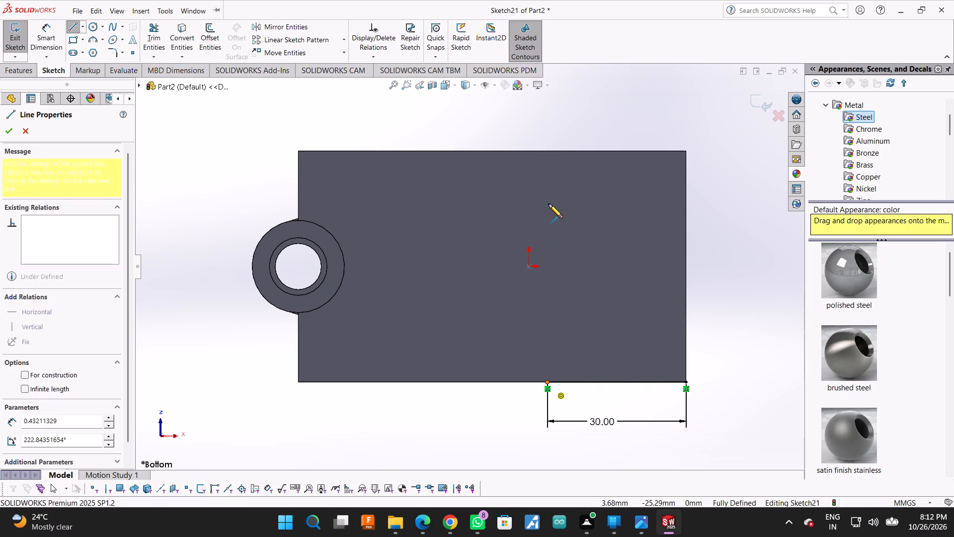
click(547, 152)
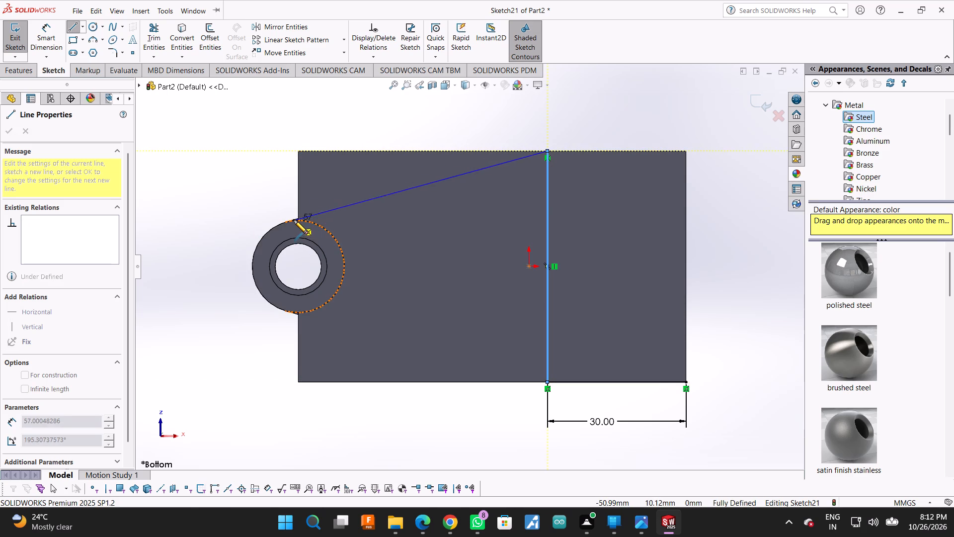
scroll(294, 220, down, 9)
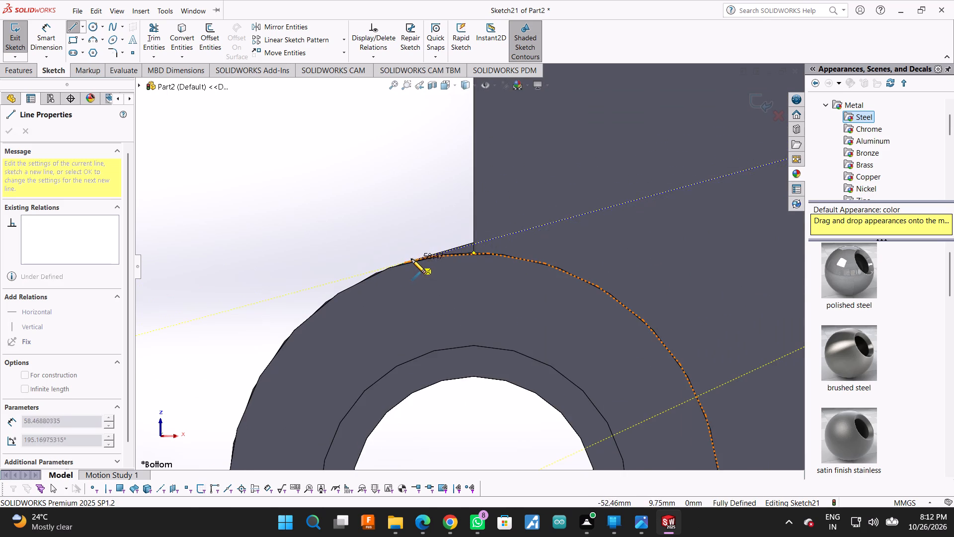
click(405, 265)
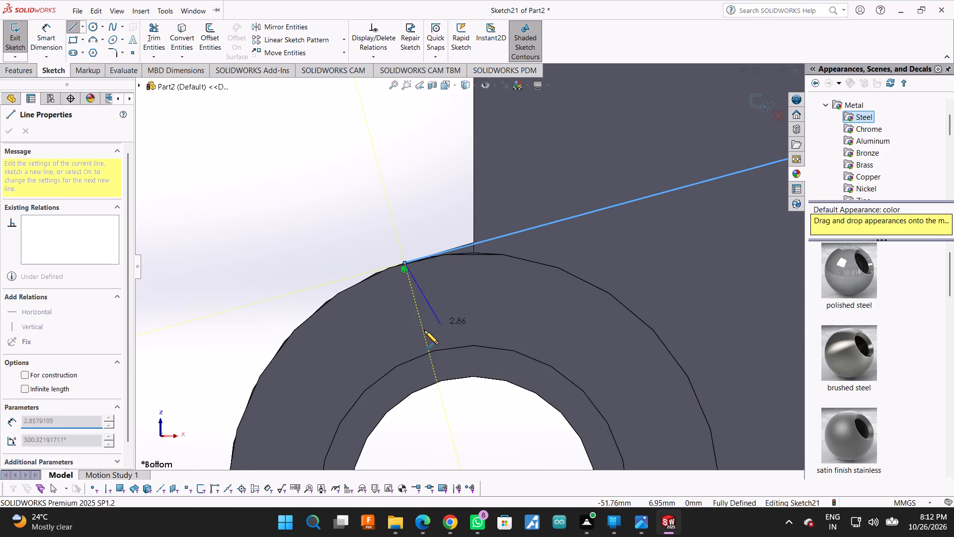
key(Escape)
scroll(391, 311, up, 10)
scroll(423, 356, down, 1)
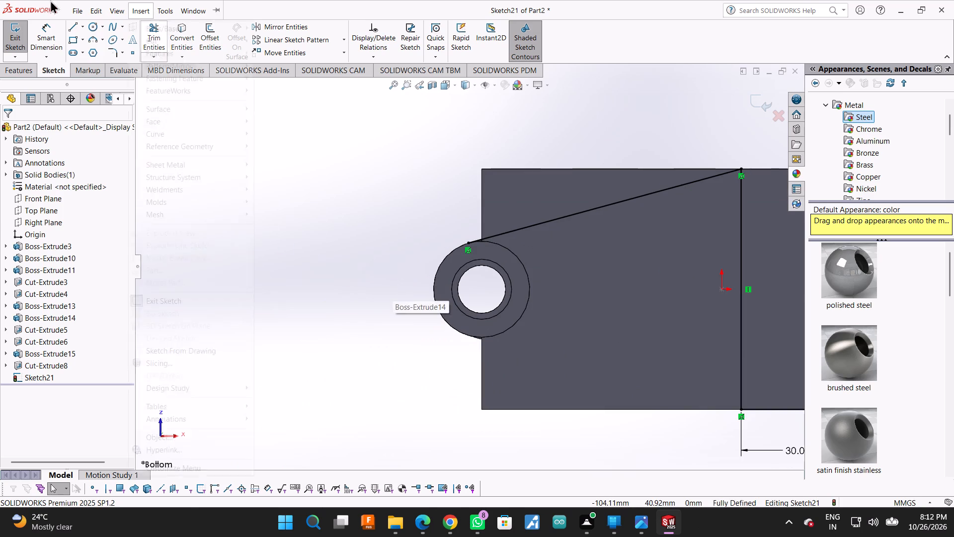
Sketch a second sloped line about 59 mm long from the cross line's other end to the opposite side of the boss's outer circle.
double_click(72, 26)
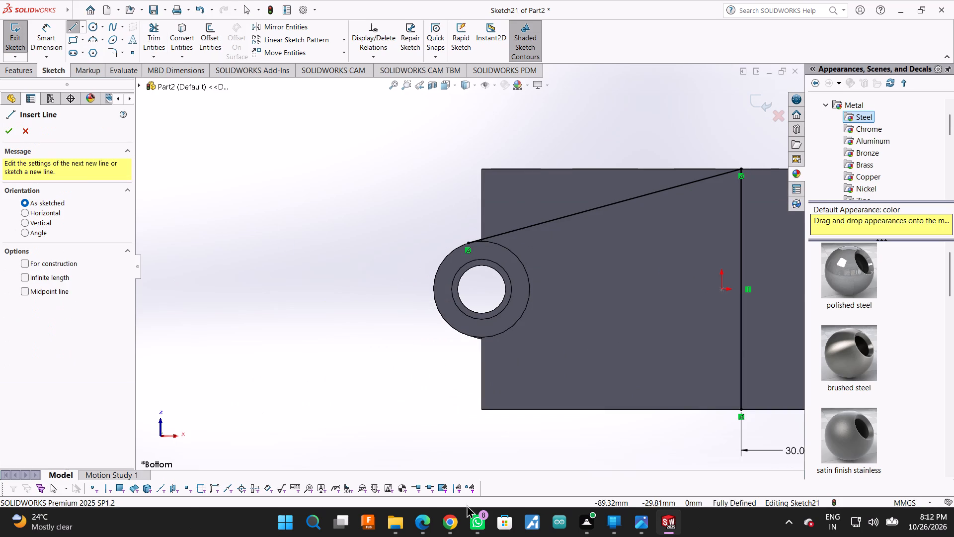
scroll(467, 505, down, 3)
scroll(492, 365, down, 2)
scroll(639, 416, up, 2)
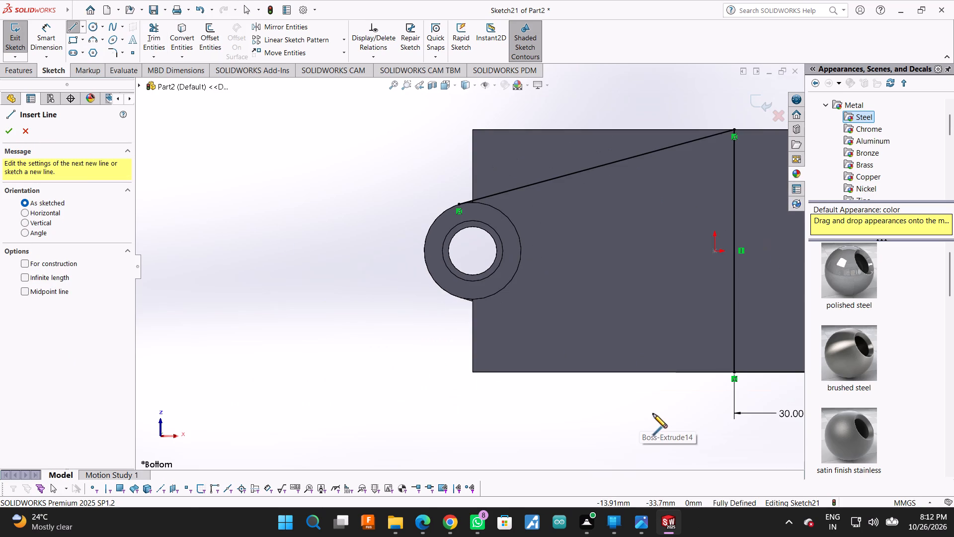
click(734, 373)
scroll(470, 301, down, 3)
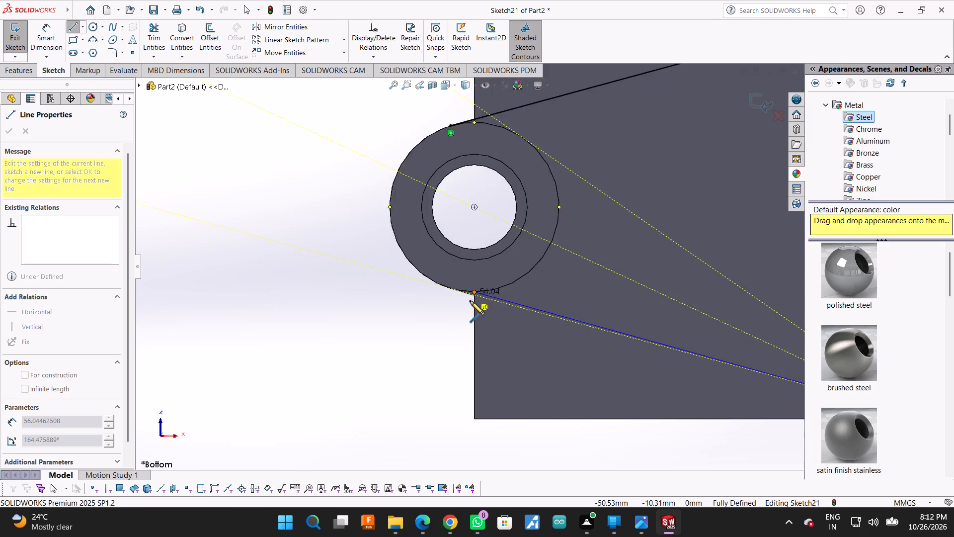
scroll(470, 301, down, 4)
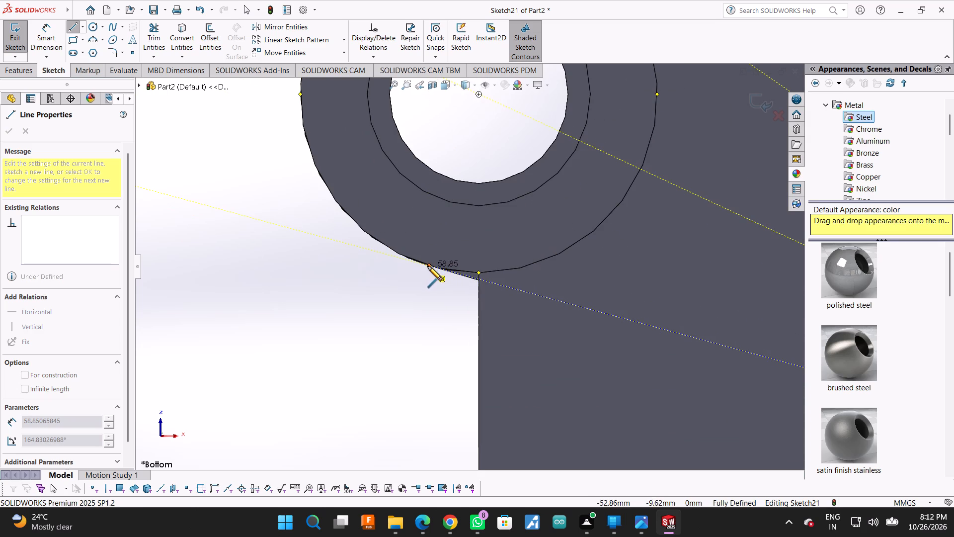
click(428, 266)
key(Escape)
scroll(425, 335, up, 6)
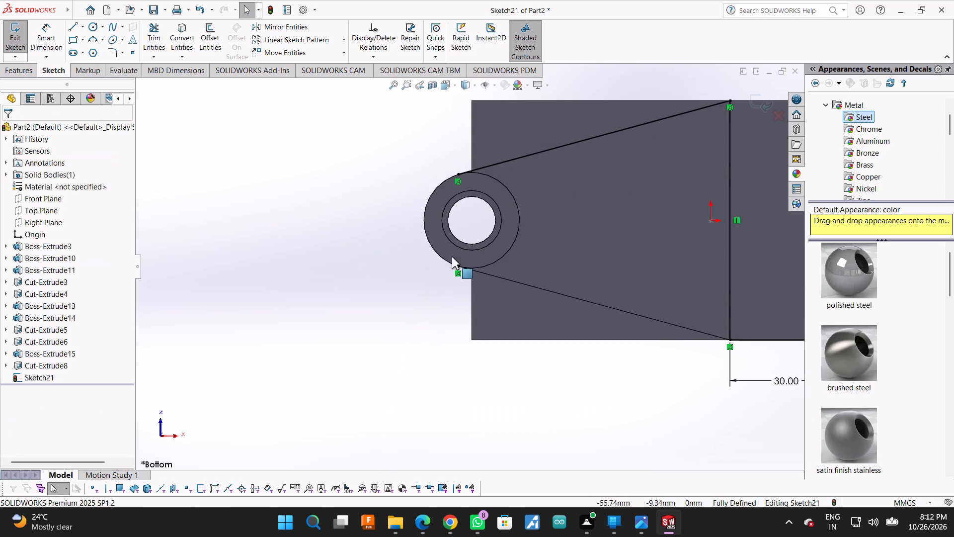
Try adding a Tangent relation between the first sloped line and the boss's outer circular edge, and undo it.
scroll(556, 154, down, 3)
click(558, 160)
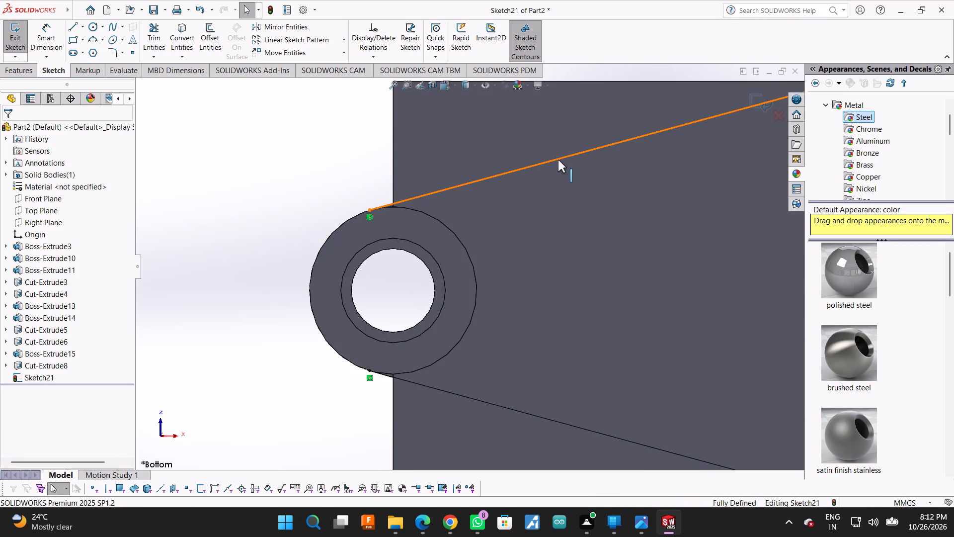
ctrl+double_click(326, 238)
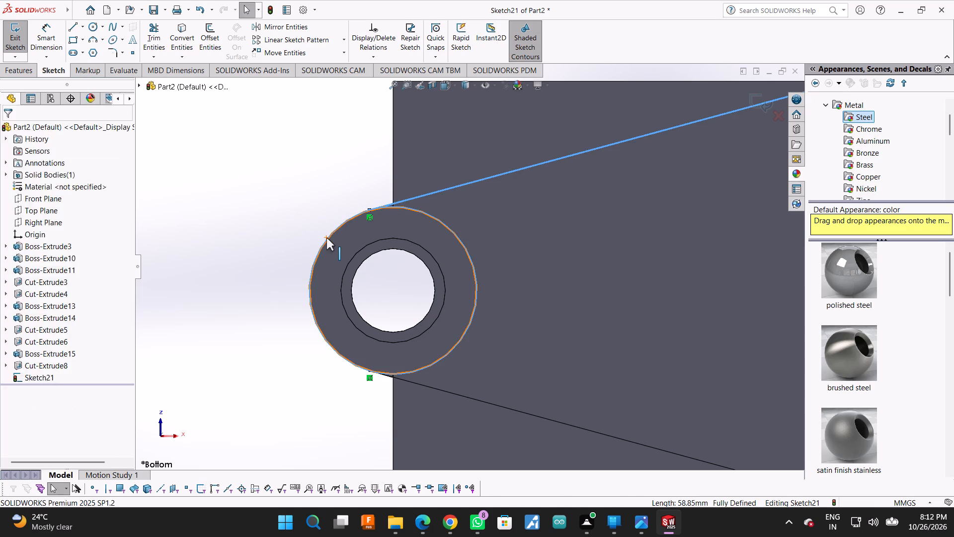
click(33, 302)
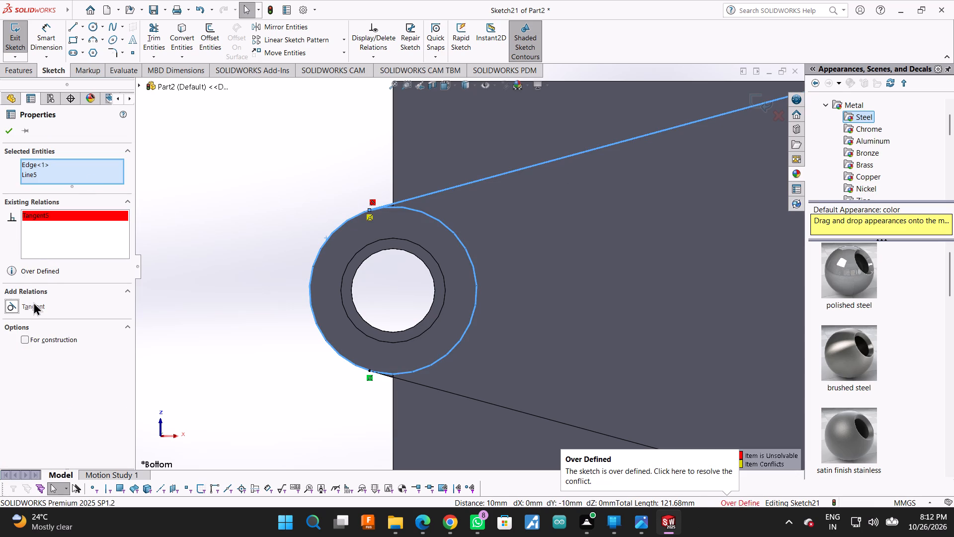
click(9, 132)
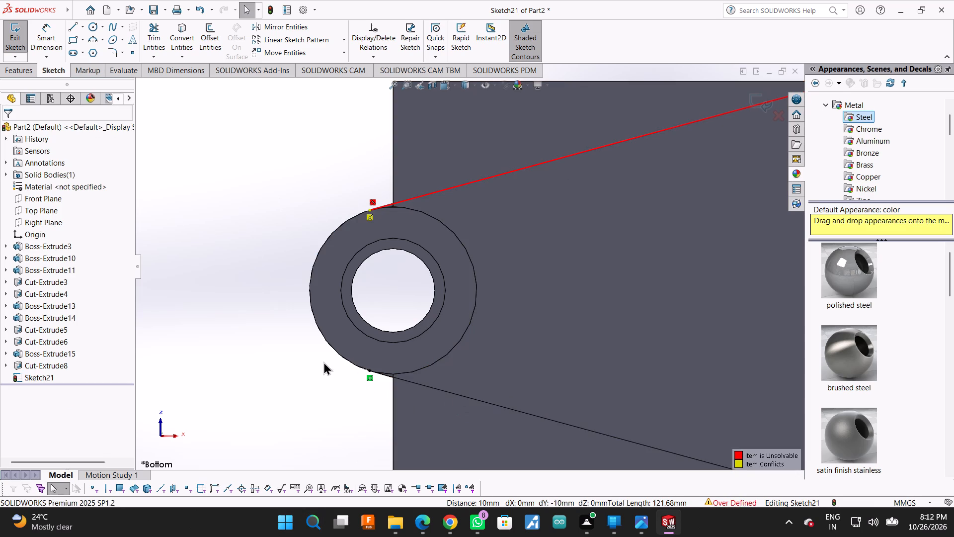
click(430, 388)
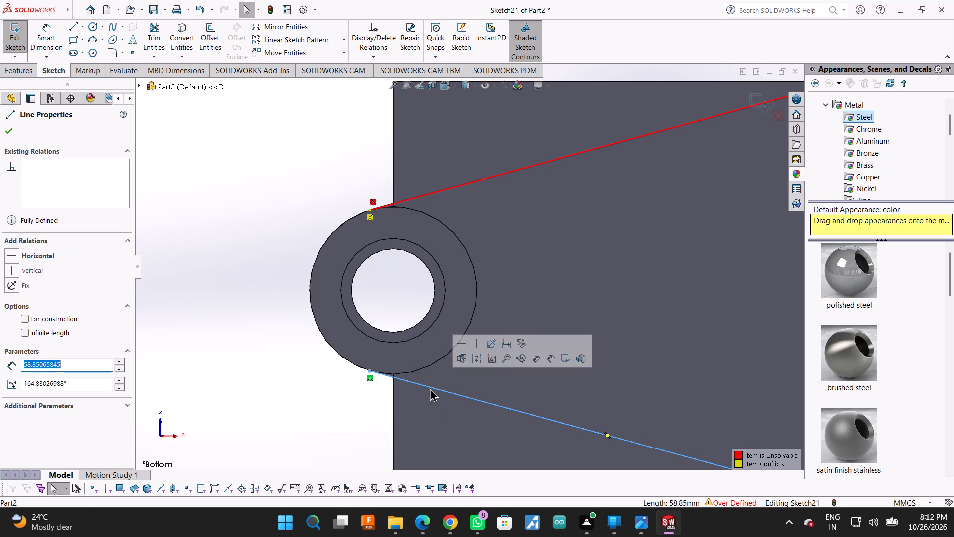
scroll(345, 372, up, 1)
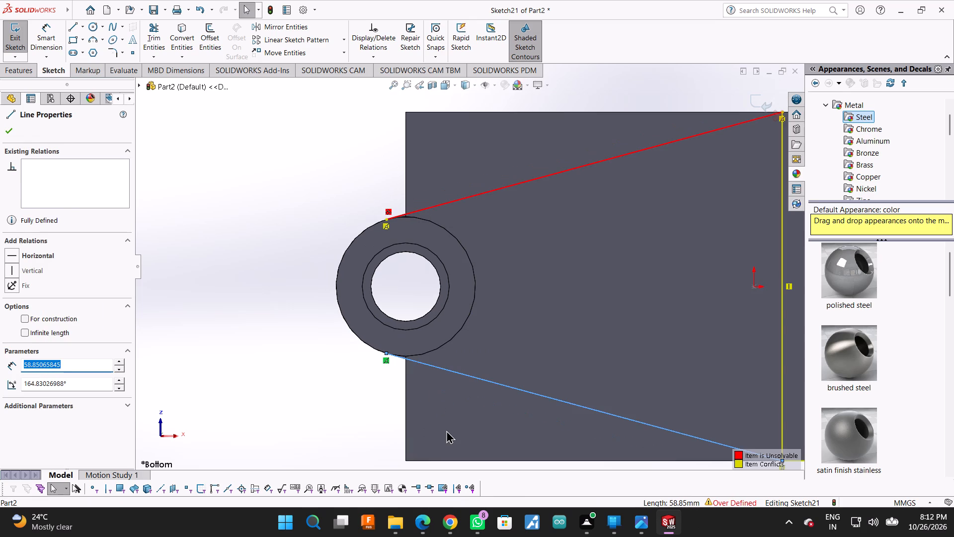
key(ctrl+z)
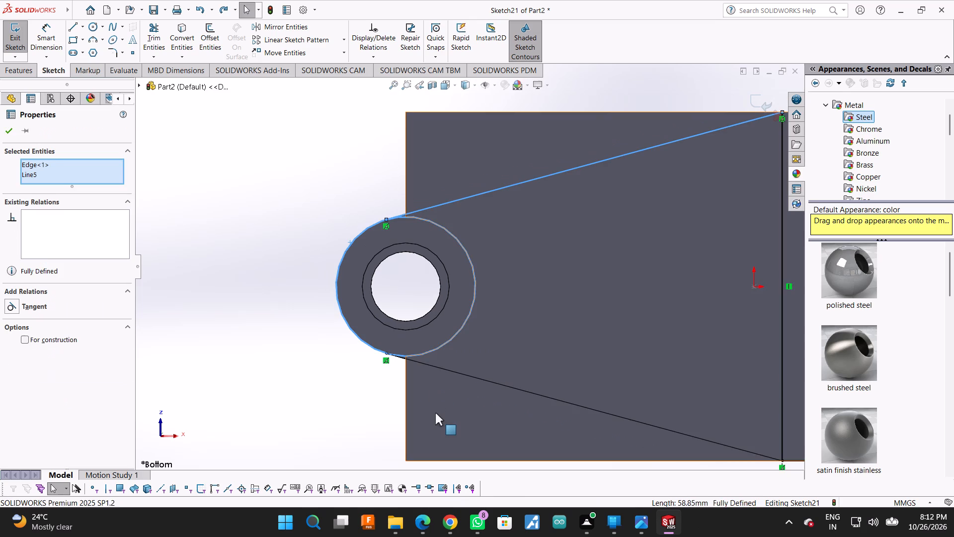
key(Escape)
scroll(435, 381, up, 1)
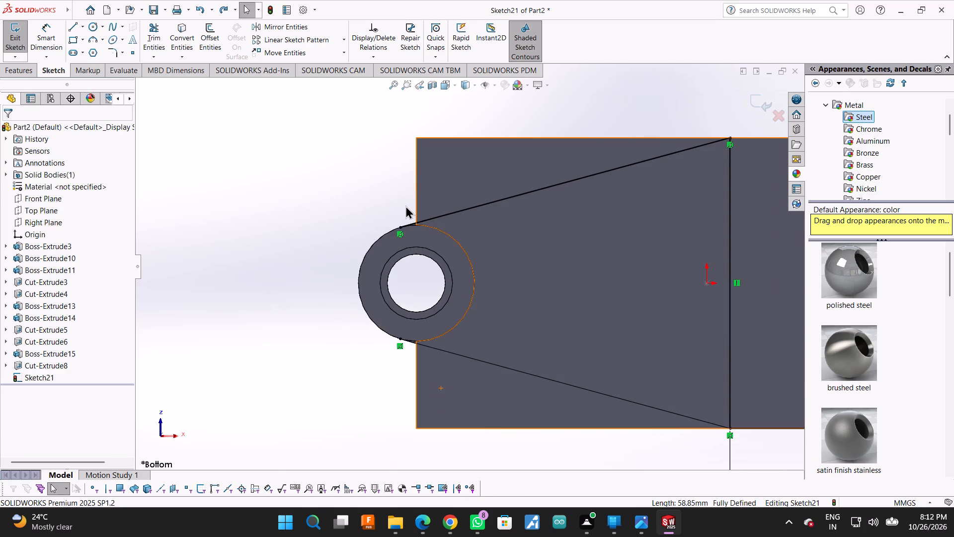
Undo both sloped lines running from the cross line to the boss.
scroll(450, 237, down, 4)
scroll(388, 224, down, 5)
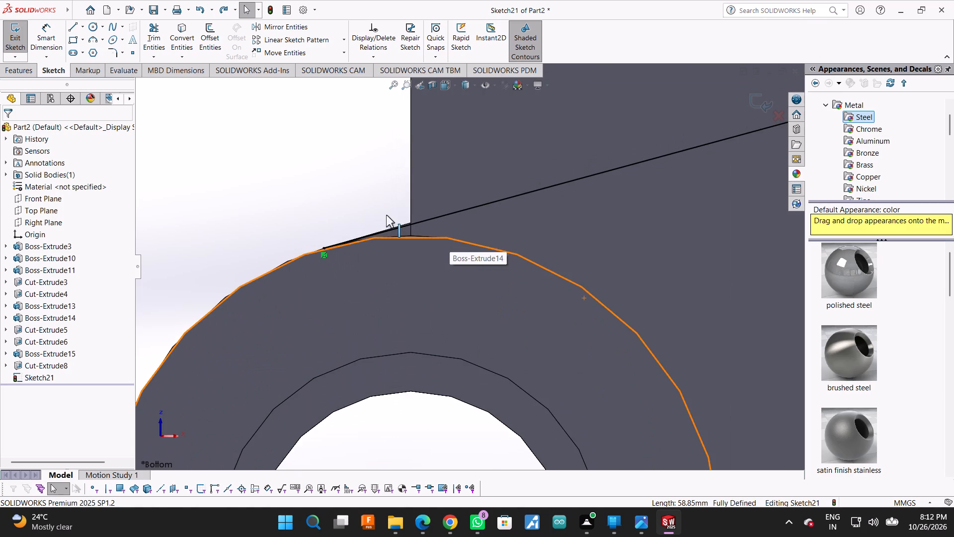
scroll(420, 225, down, 5)
scroll(420, 225, up, 3)
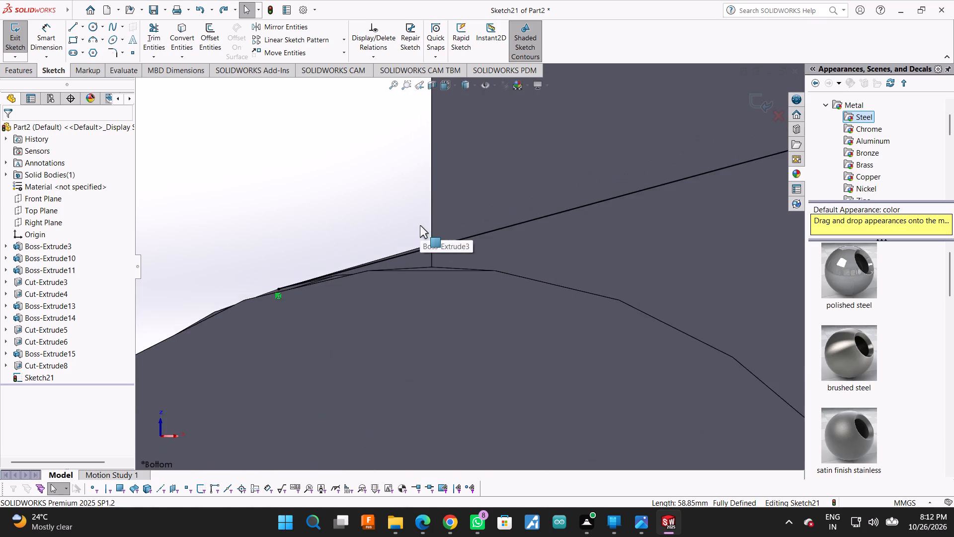
scroll(420, 225, up, 9)
scroll(424, 280, up, 6)
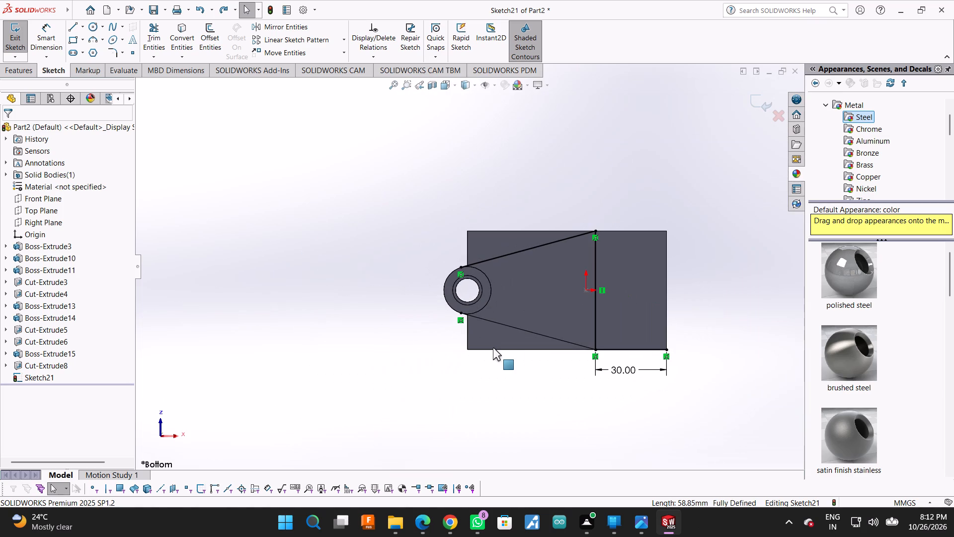
key(ctrl+z)
key(ctrl+z)
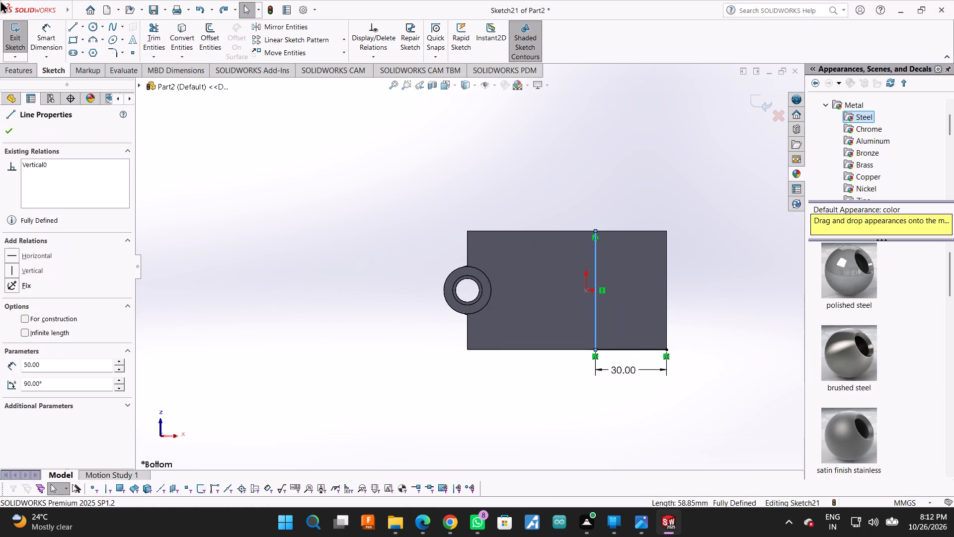
Sketch a sloped line about 61 mm long from the cross line's end opposite the 30 mm line to the boss's outer circle.
click(72, 30)
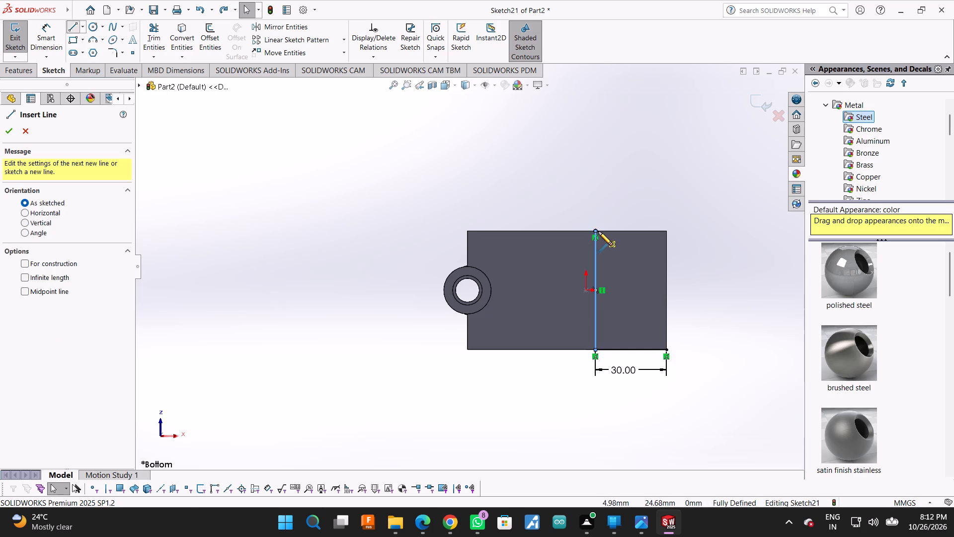
scroll(598, 231, down, 2)
click(587, 231)
scroll(436, 265, down, 3)
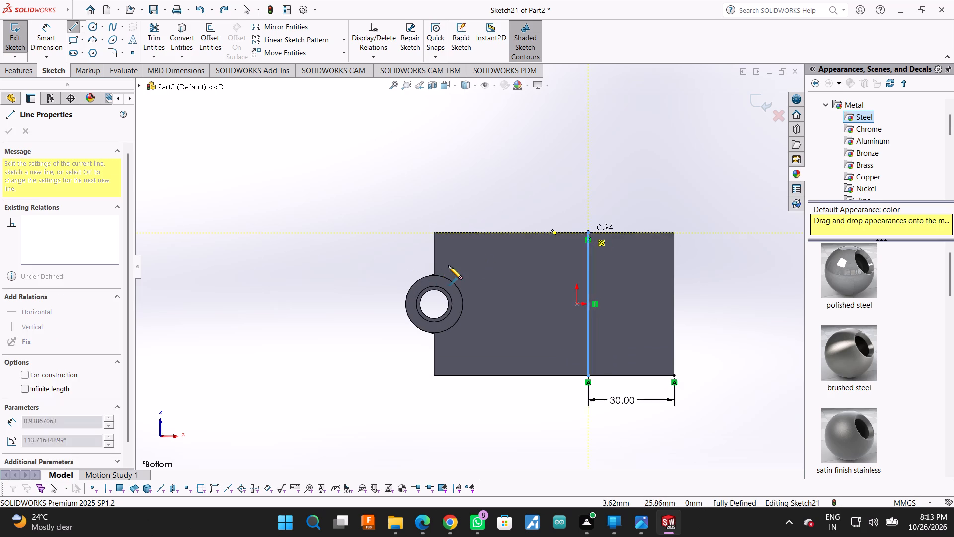
scroll(448, 266, down, 6)
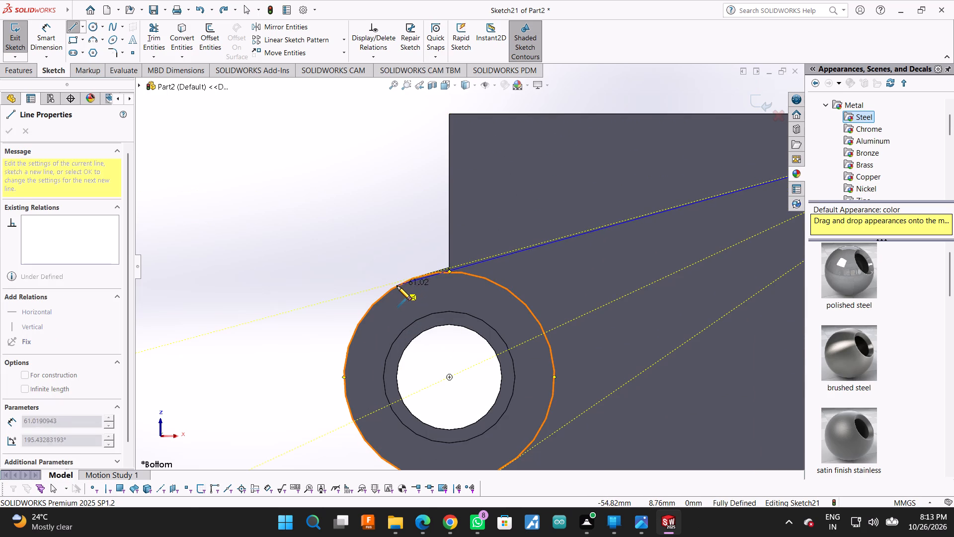
click(394, 287)
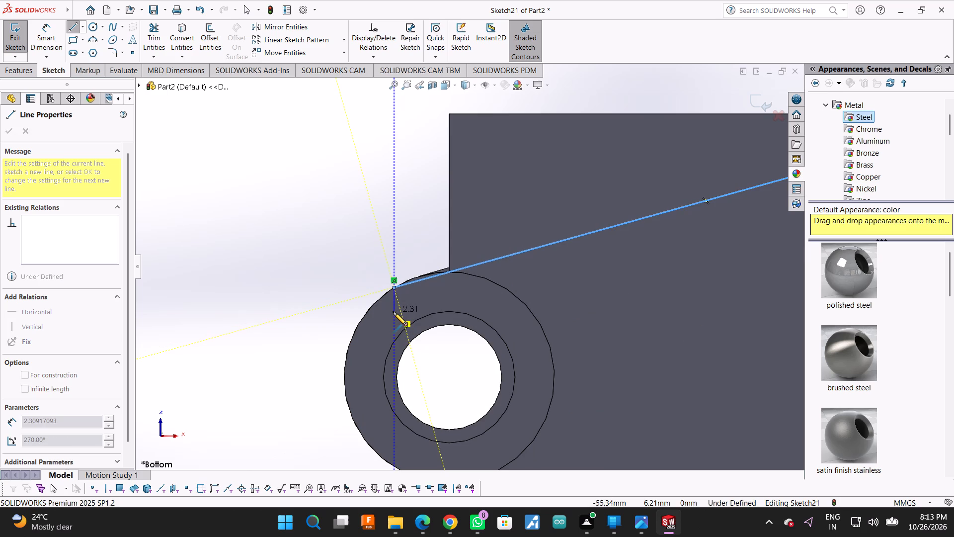
key(Escape)
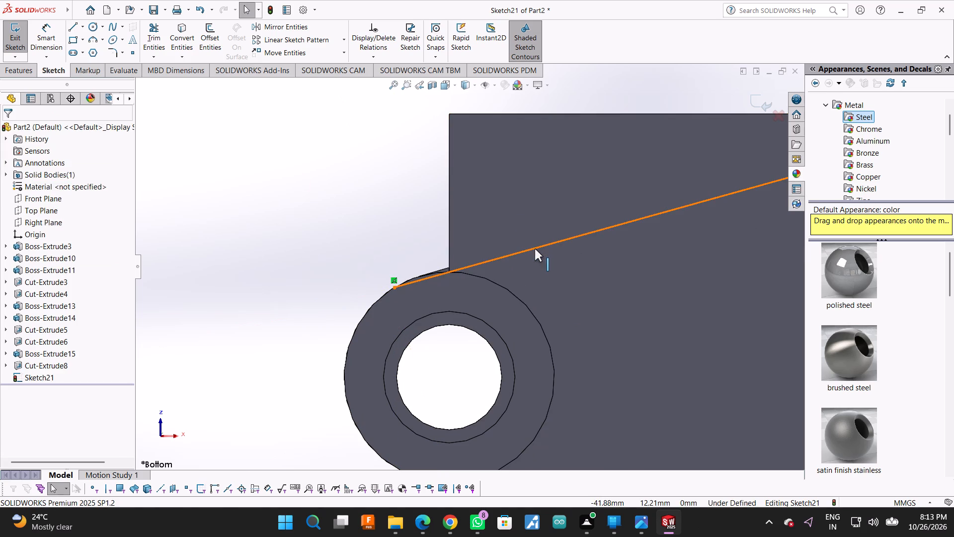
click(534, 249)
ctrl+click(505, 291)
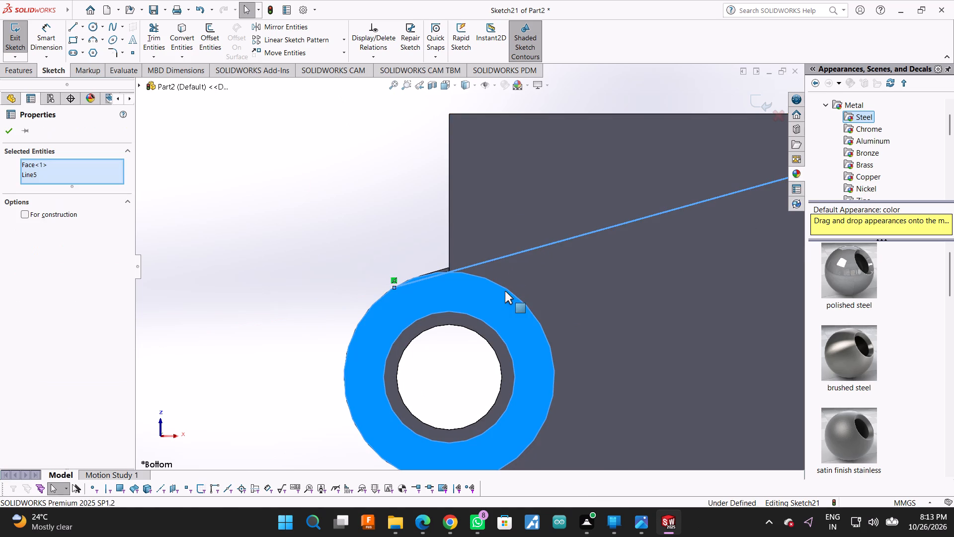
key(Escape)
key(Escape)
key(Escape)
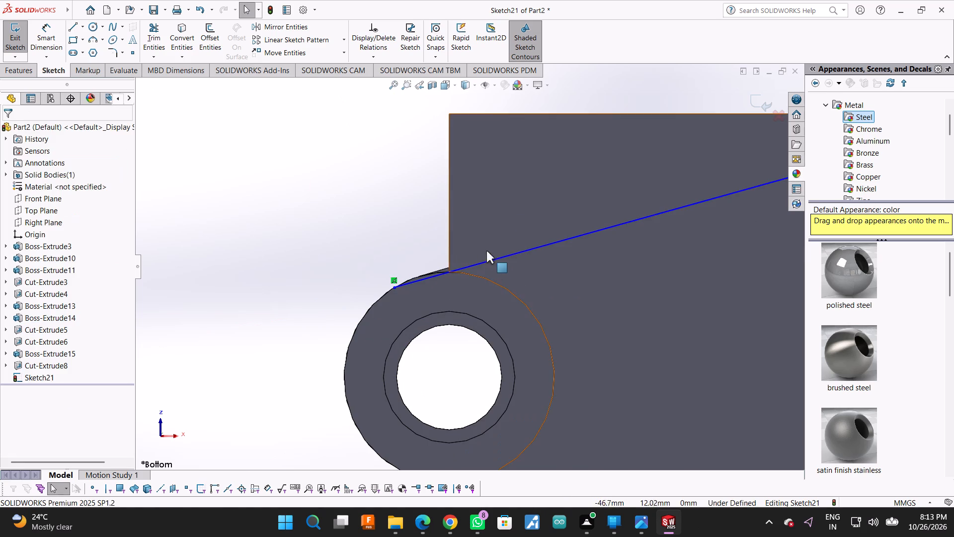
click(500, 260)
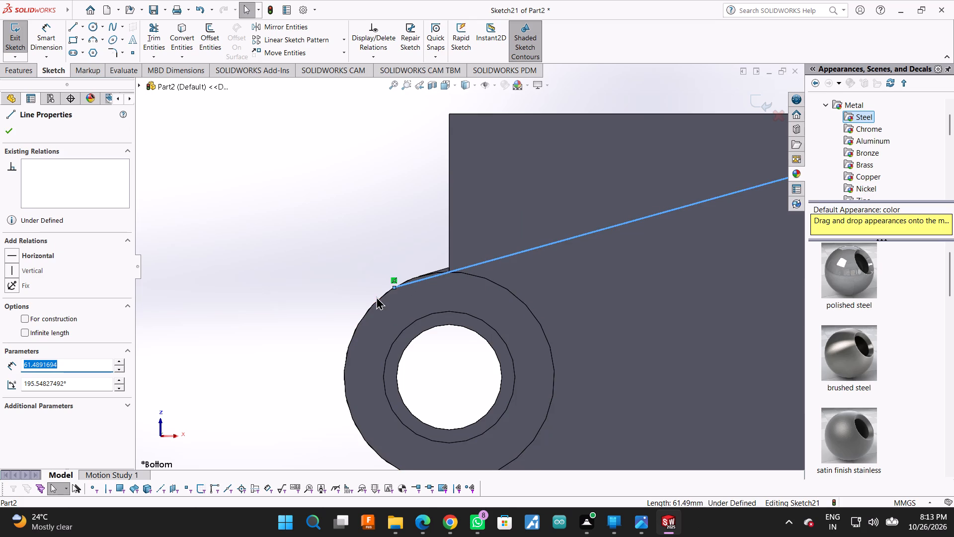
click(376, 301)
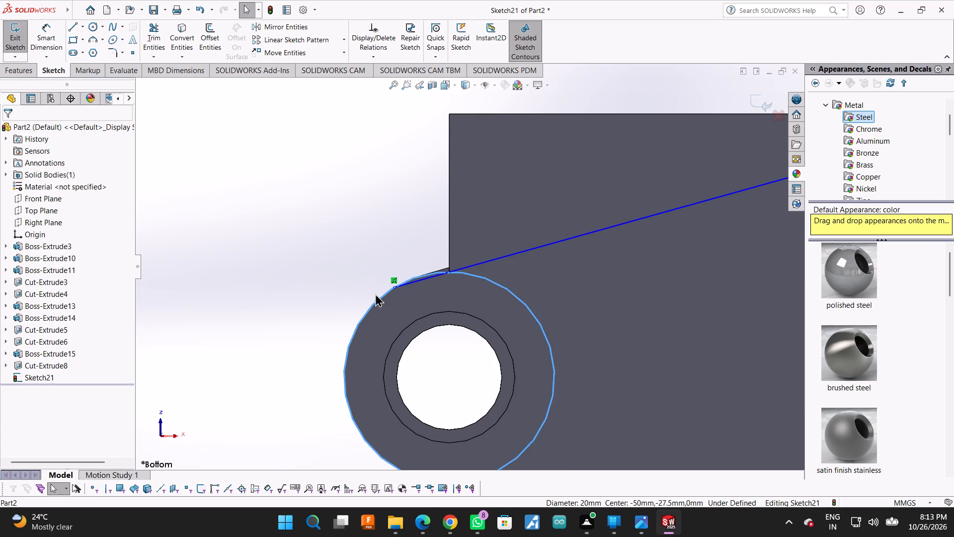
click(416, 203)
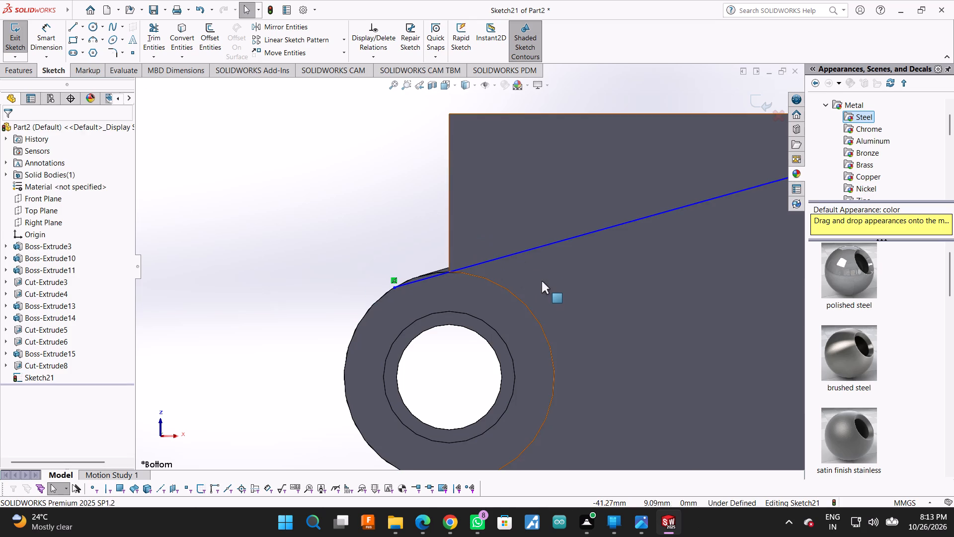
Add a Tangent relation between the sloped line and the boss's outer circular edge.
click(539, 247)
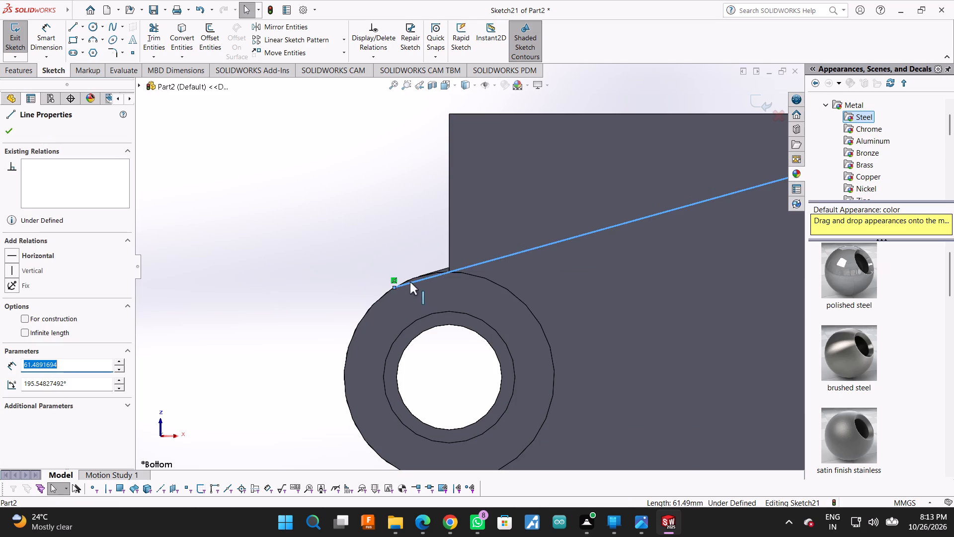
ctrl+click(384, 296)
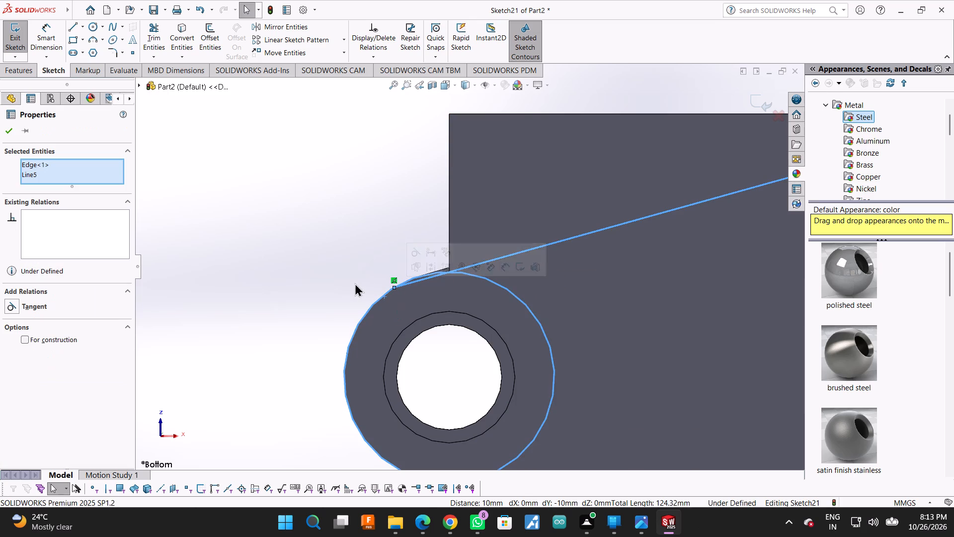
click(27, 306)
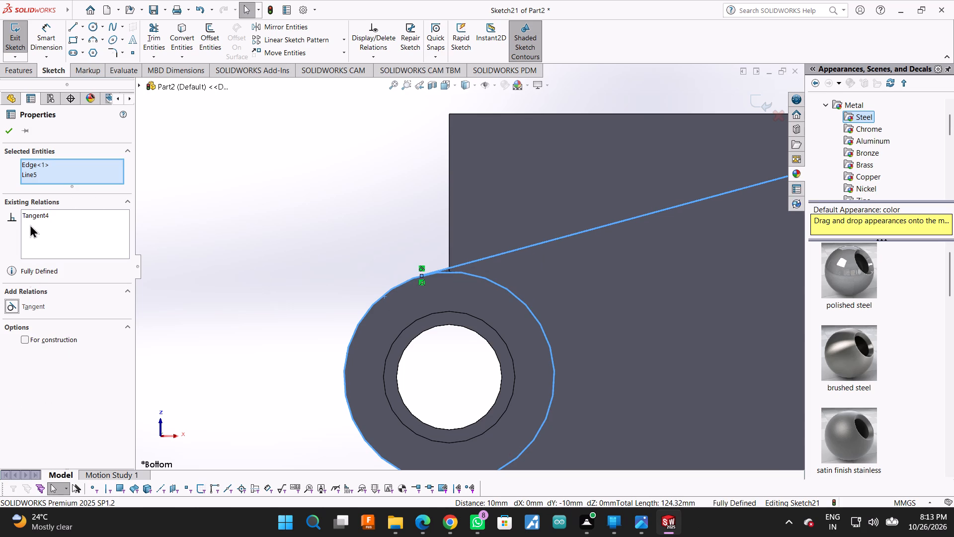
click(9, 125)
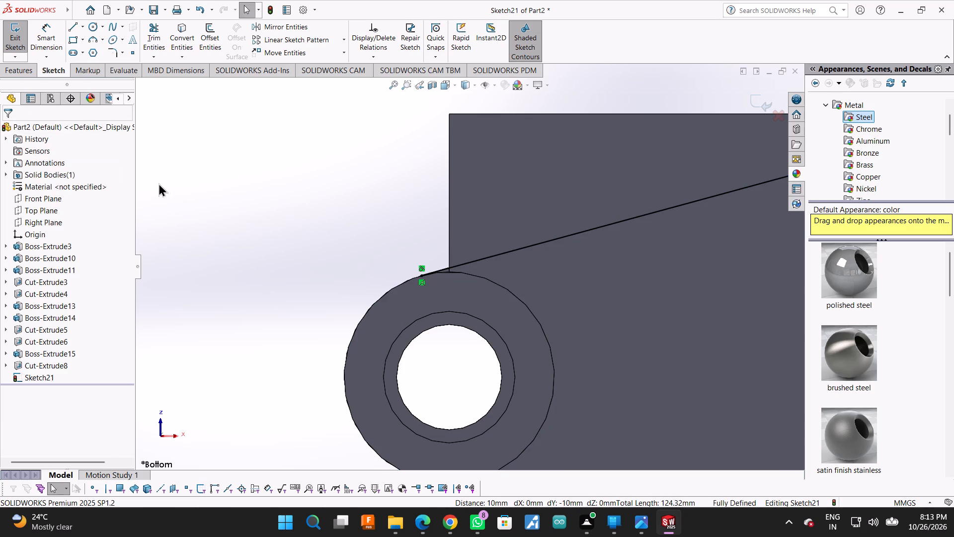
Sketch a second sloped line about 61 mm long from the 30 mm line's inner end to the opposite side of the boss's outer circle.
scroll(289, 221, up, 5)
scroll(758, 390, up, 1)
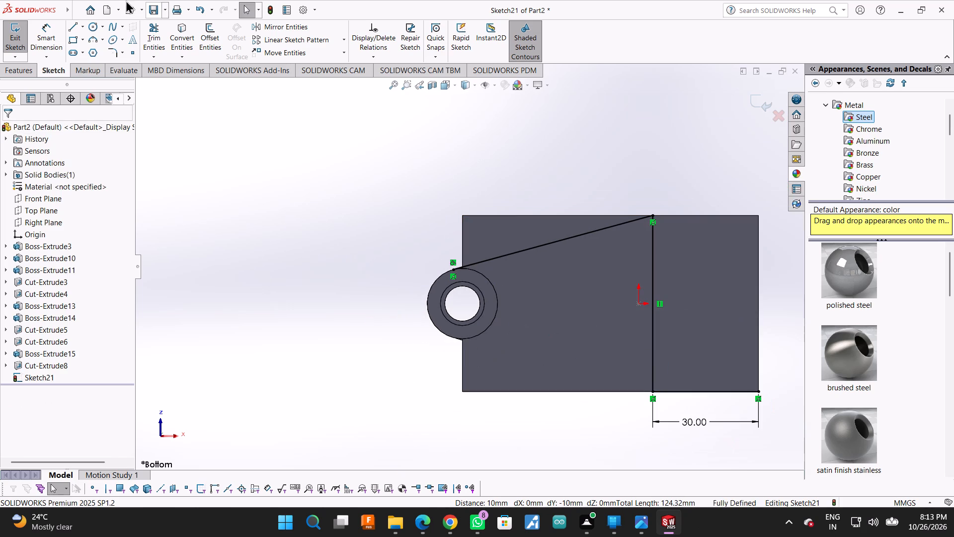
click(69, 26)
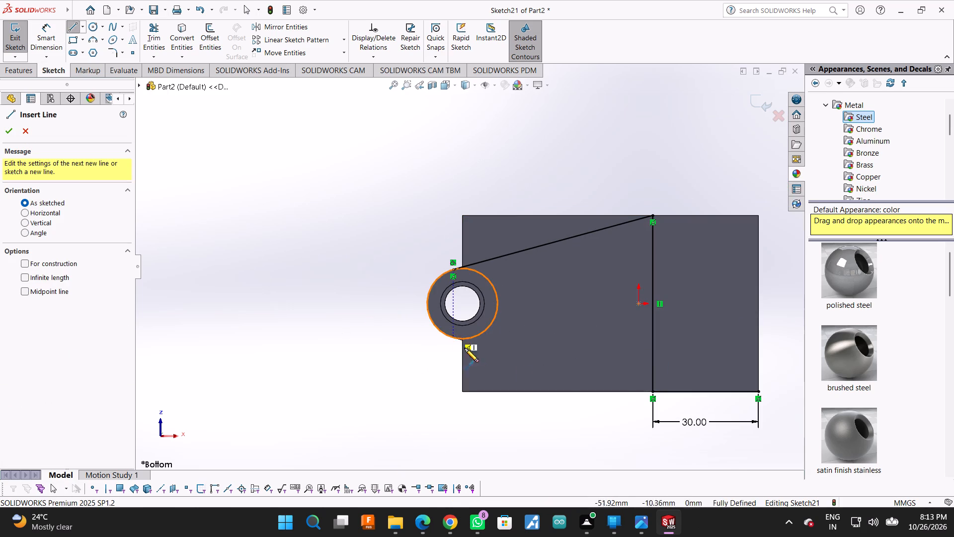
click(654, 394)
scroll(574, 365, down, 4)
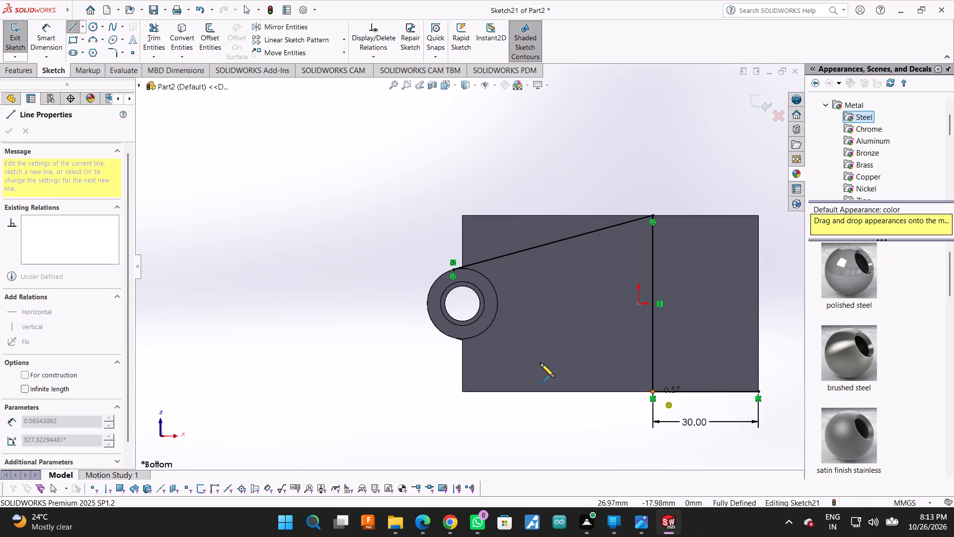
scroll(540, 363, down, 7)
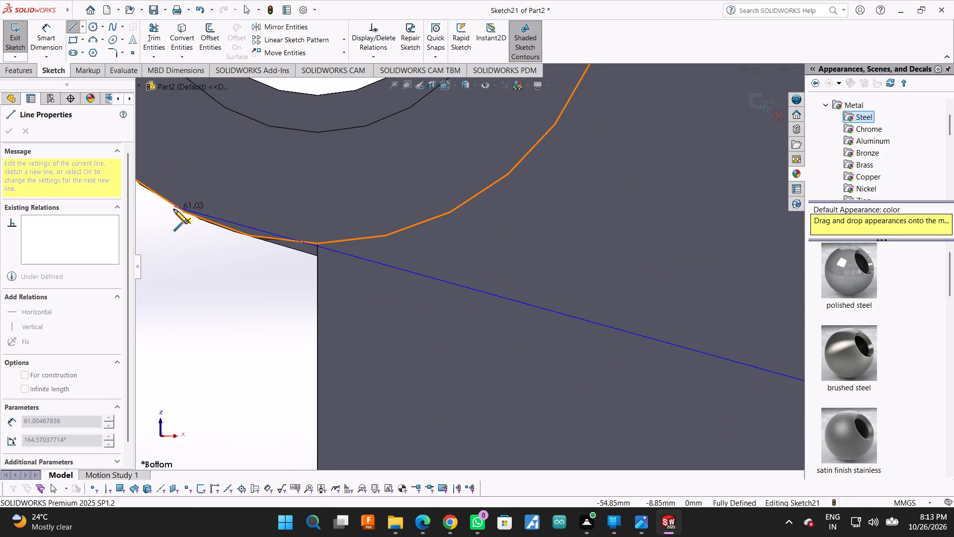
click(181, 210)
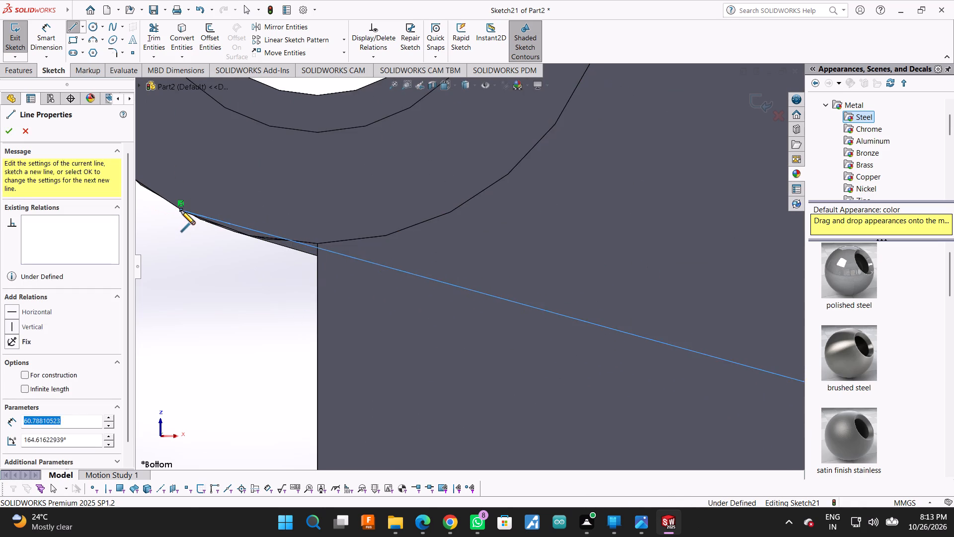
key(Escape)
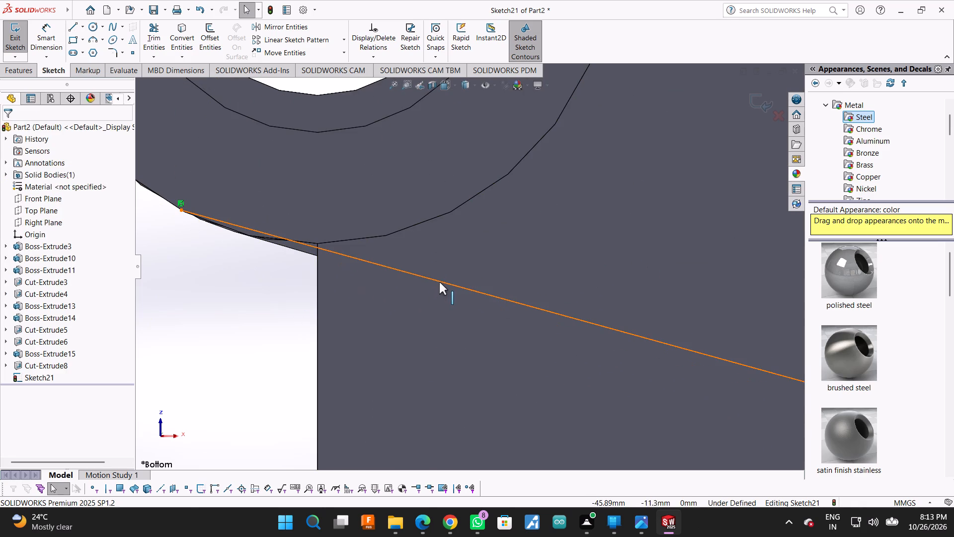
Add a Tangent relation between the second sloped line and the boss's outer circular edge.
click(439, 282)
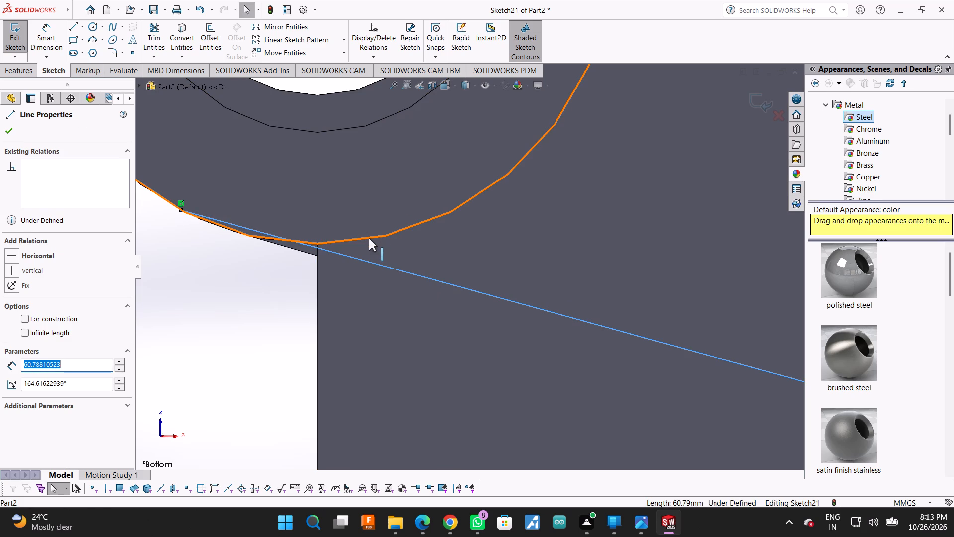
ctrl+click(369, 238)
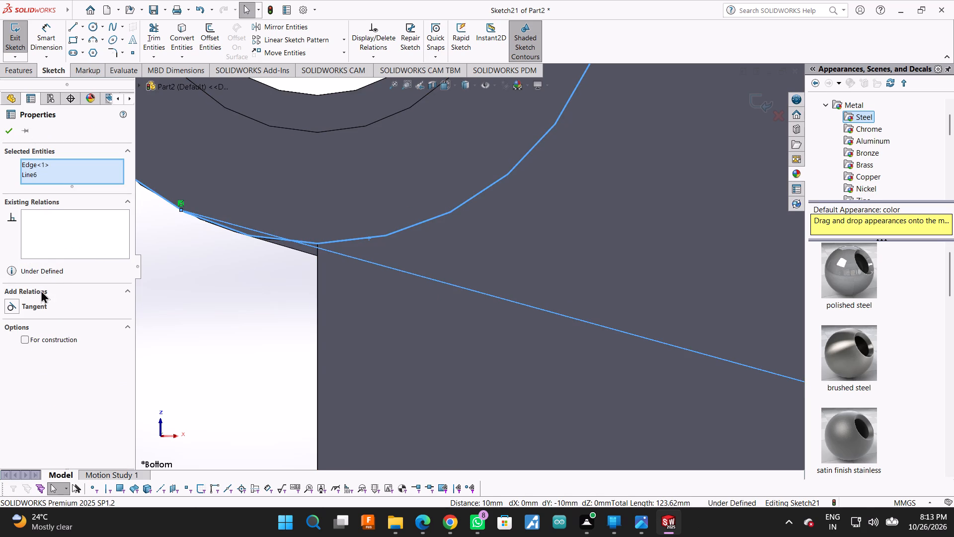
click(38, 306)
click(7, 130)
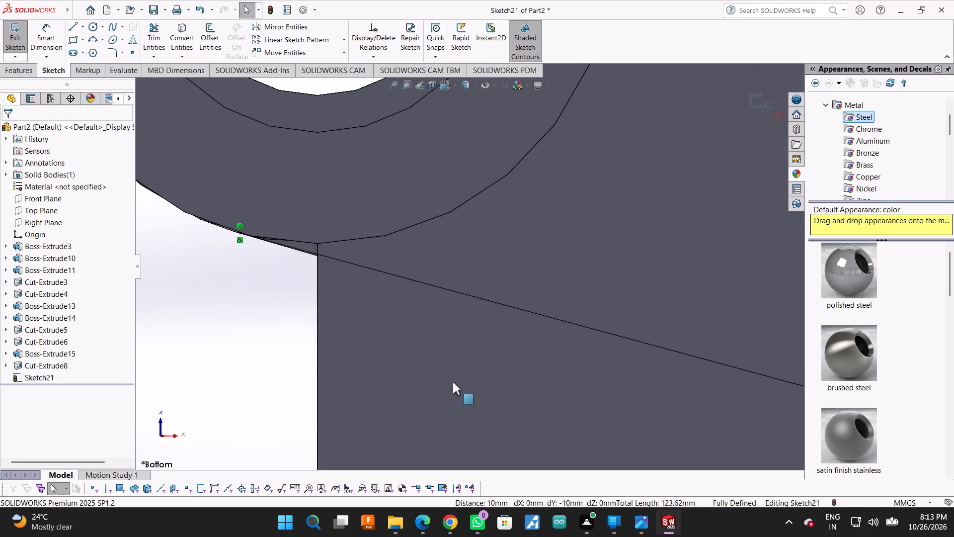
Close the corner profile beside the second sloped line with a vertical line about 15 mm and a horizontal line about 57 mm to the 30 mm line's inner end.
scroll(453, 382, up, 5)
scroll(488, 315, down, 1)
scroll(482, 314, up, 4)
scroll(475, 312, down, 2)
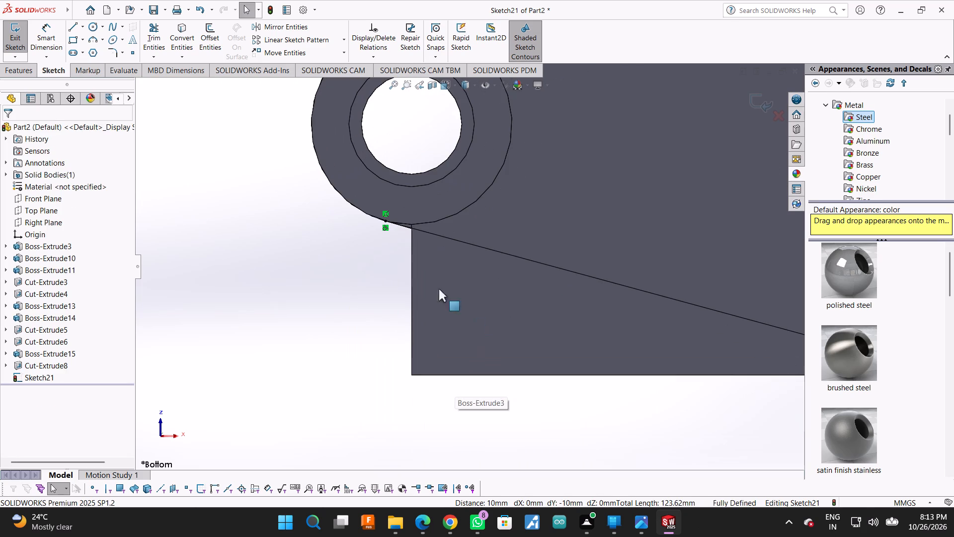
click(70, 23)
scroll(432, 241, down, 3)
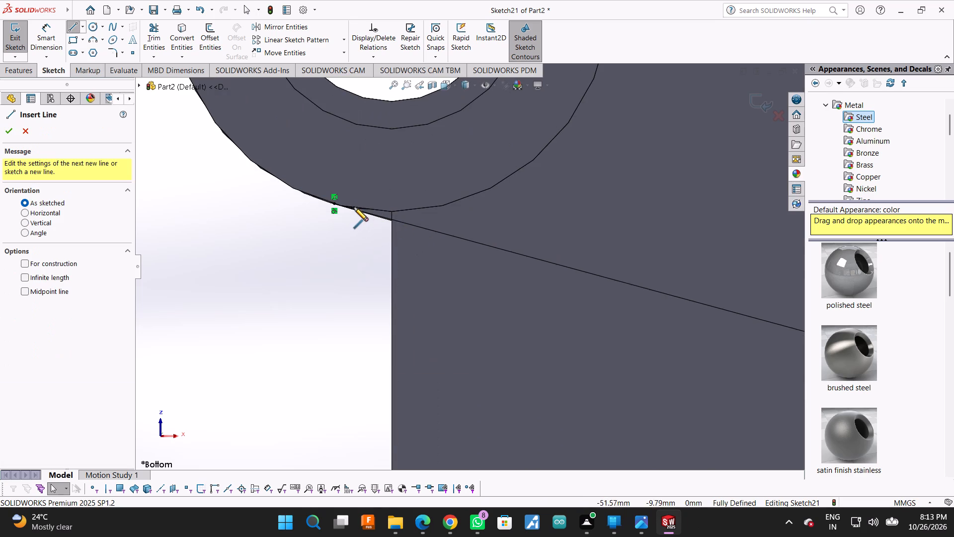
click(334, 204)
scroll(370, 239, up, 2)
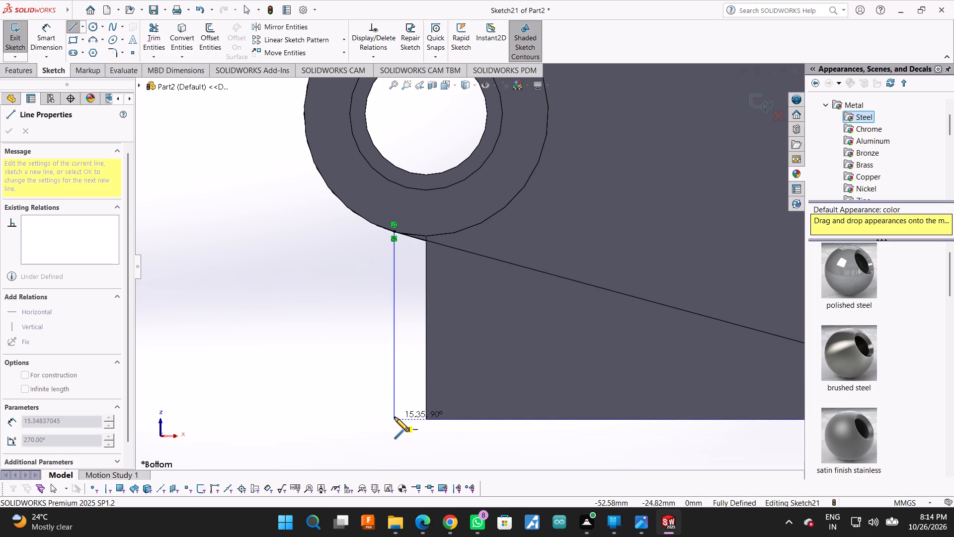
scroll(383, 422, up, 2)
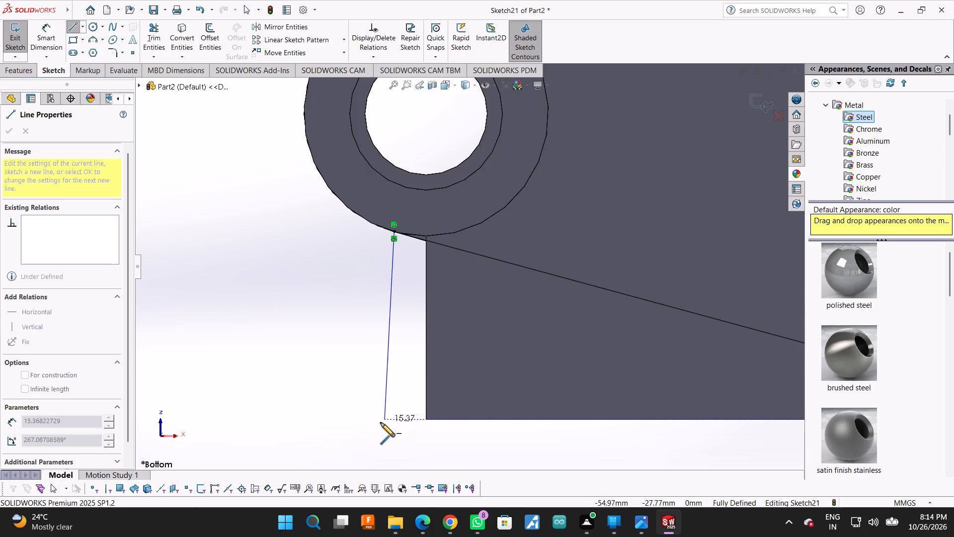
scroll(381, 423, up, 4)
scroll(670, 412, down, 4)
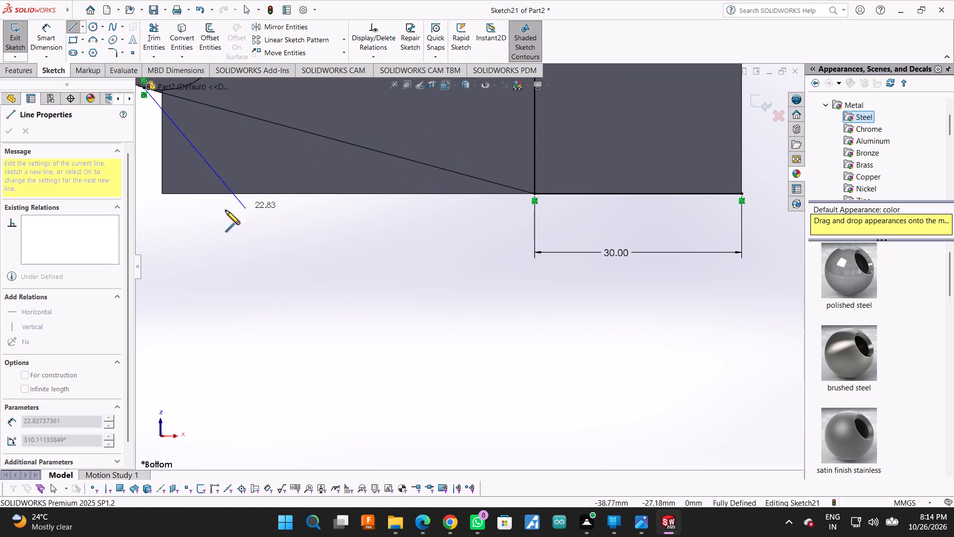
scroll(602, 275, up, 3)
scroll(200, 245, down, 3)
scroll(347, 227, down, 1)
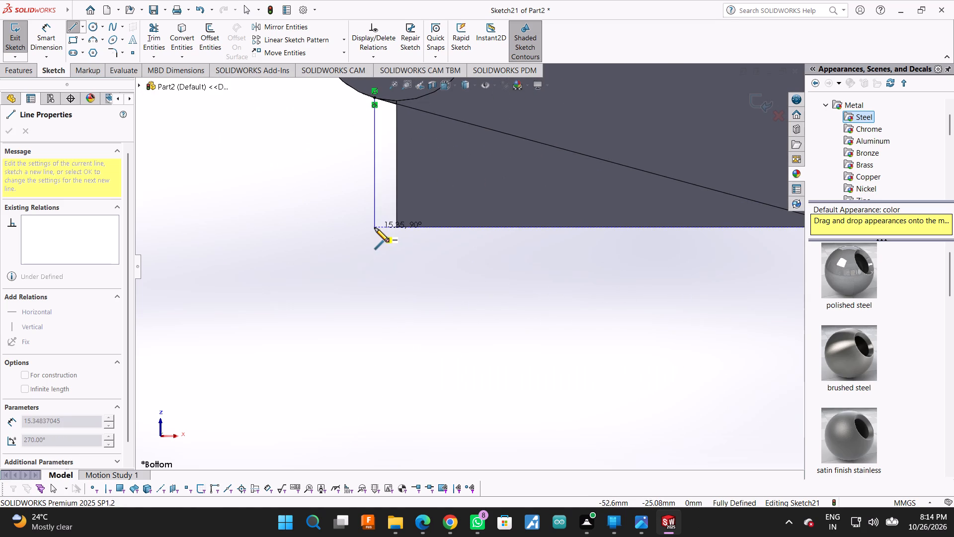
click(375, 228)
scroll(434, 241, up, 4)
scroll(503, 256, down, 1)
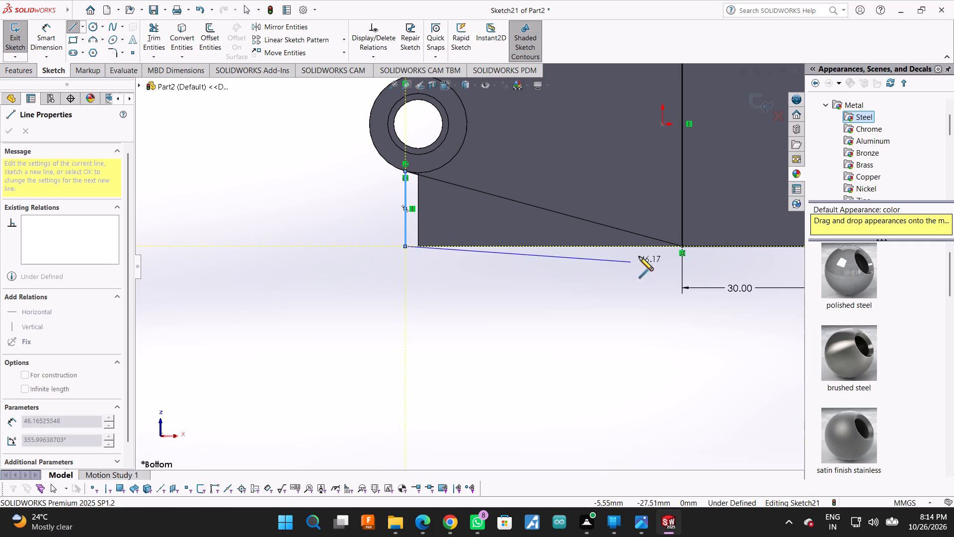
click(681, 246)
scroll(476, 171, up, 2)
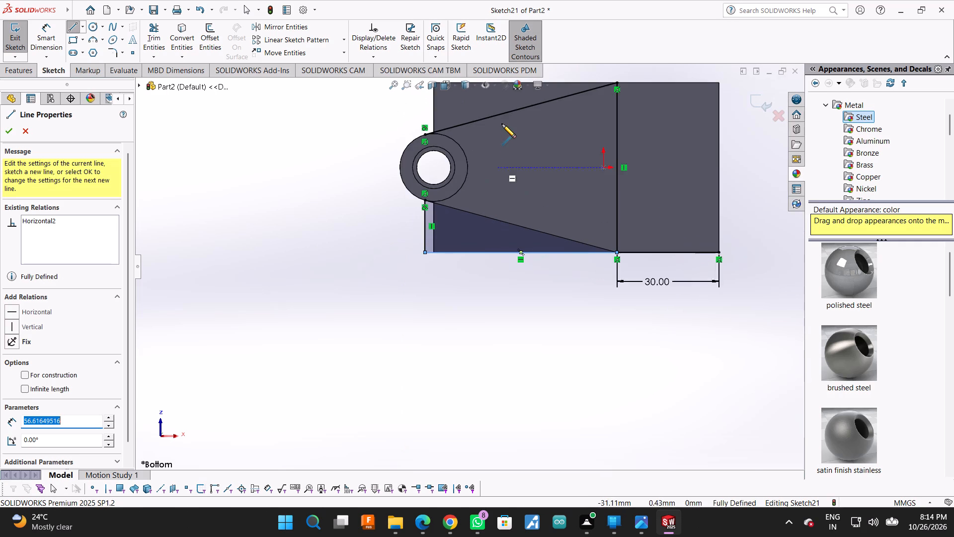
Close the other corner profile with a vertical line about 15 mm from the boss tangent point and a horizontal line about 57 mm to the sloped line's end.
scroll(501, 122, down, 2)
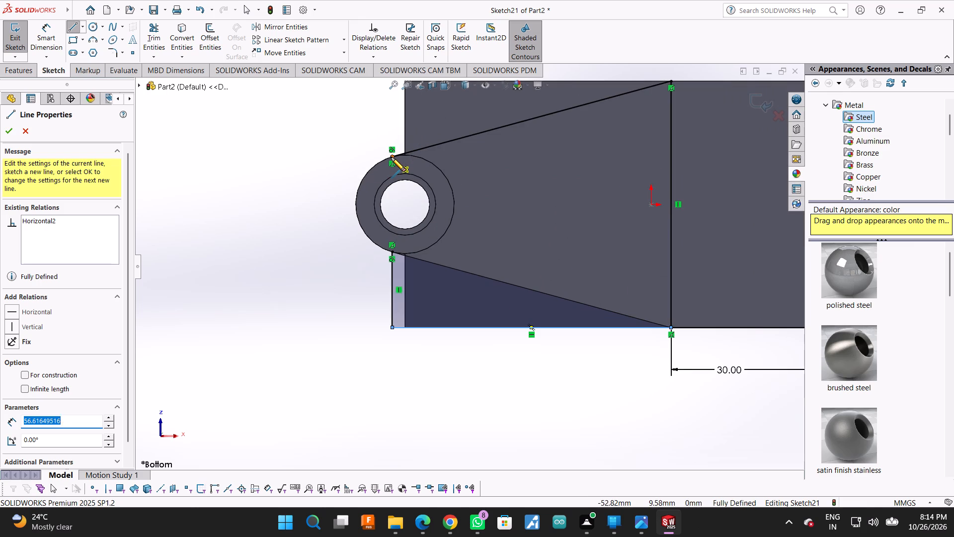
click(391, 157)
scroll(389, 172, up, 2)
scroll(412, 125, down, 1)
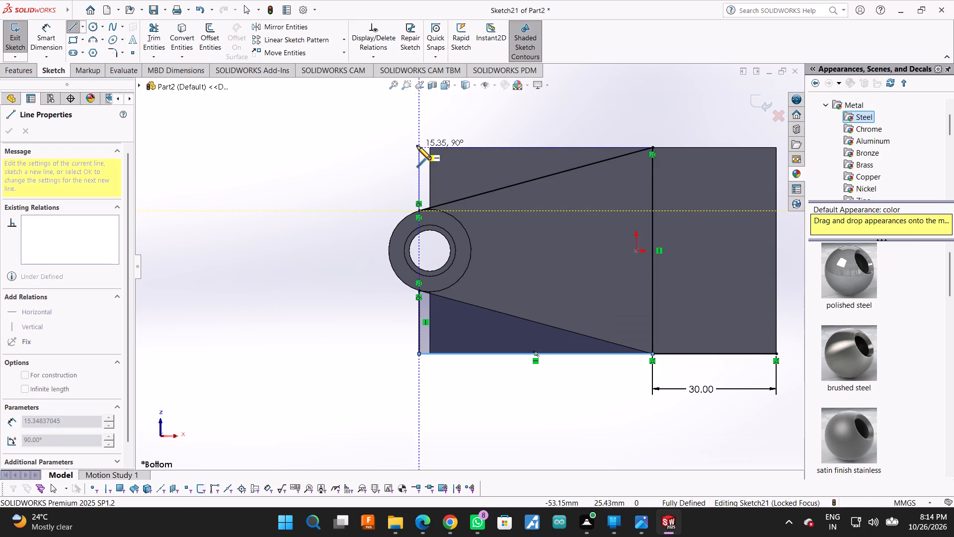
click(417, 146)
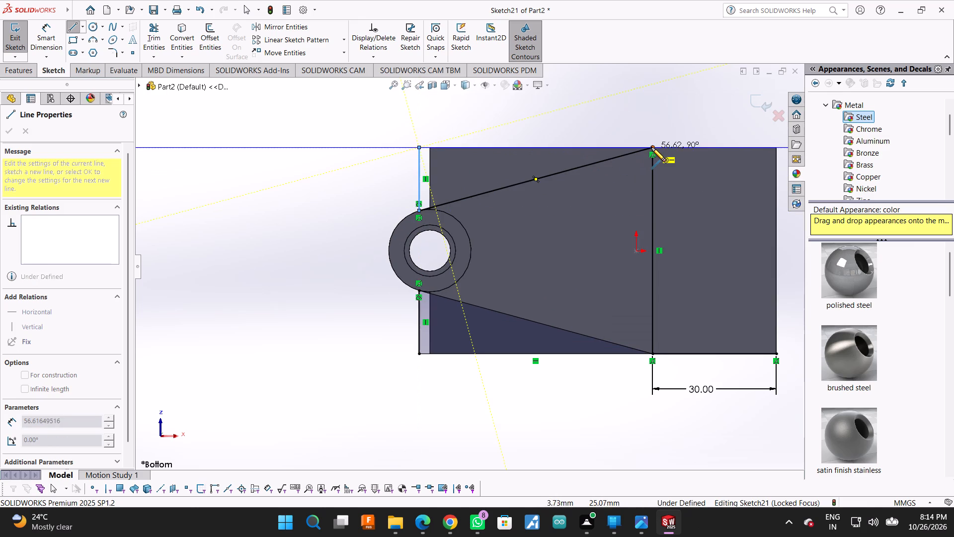
click(652, 147)
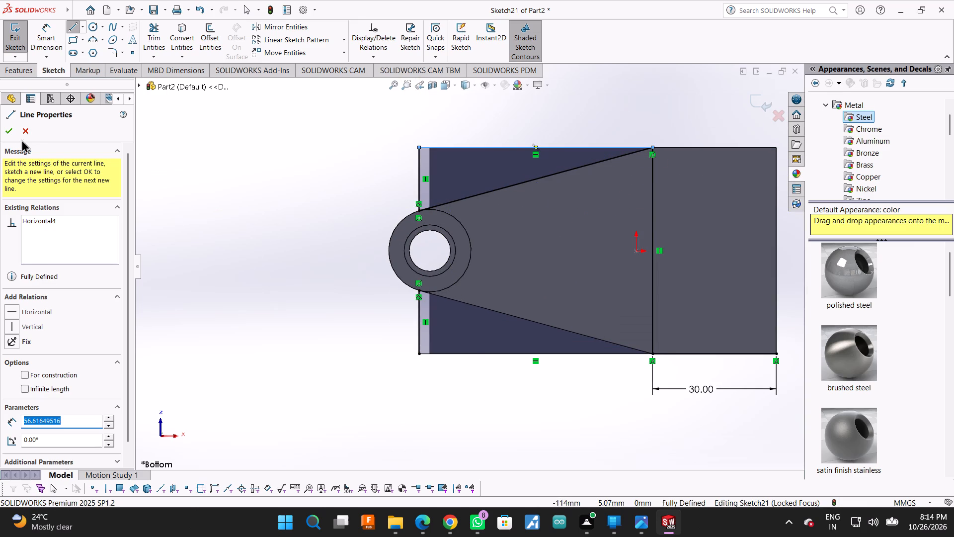
click(3, 132)
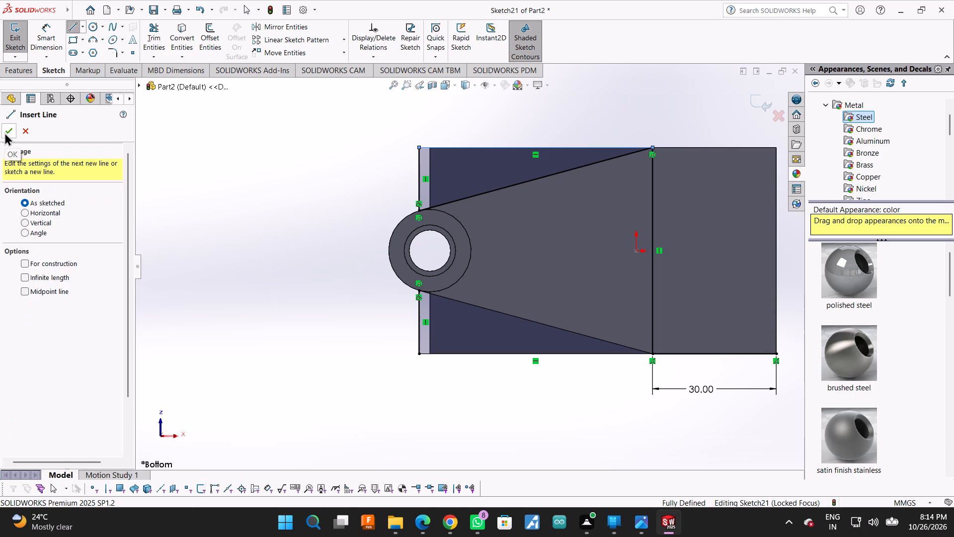
click(4, 132)
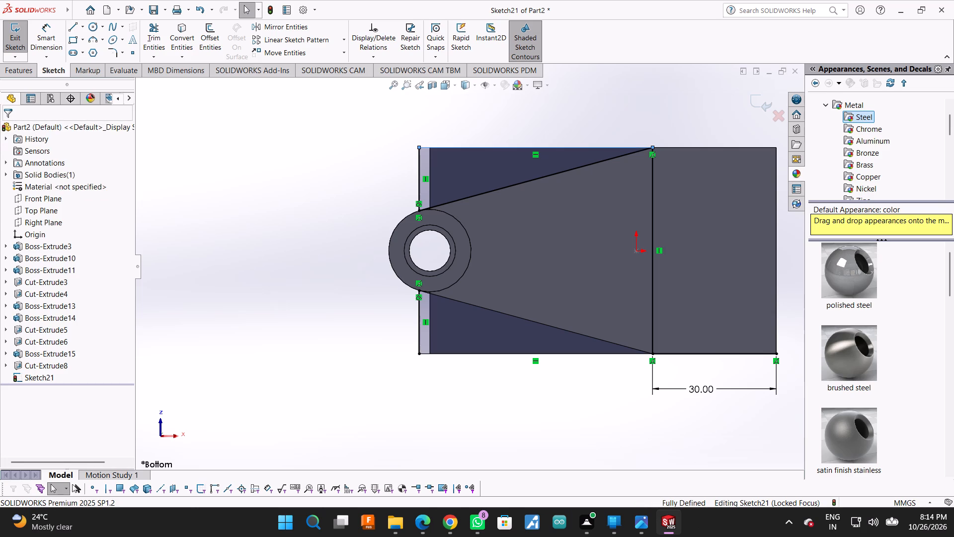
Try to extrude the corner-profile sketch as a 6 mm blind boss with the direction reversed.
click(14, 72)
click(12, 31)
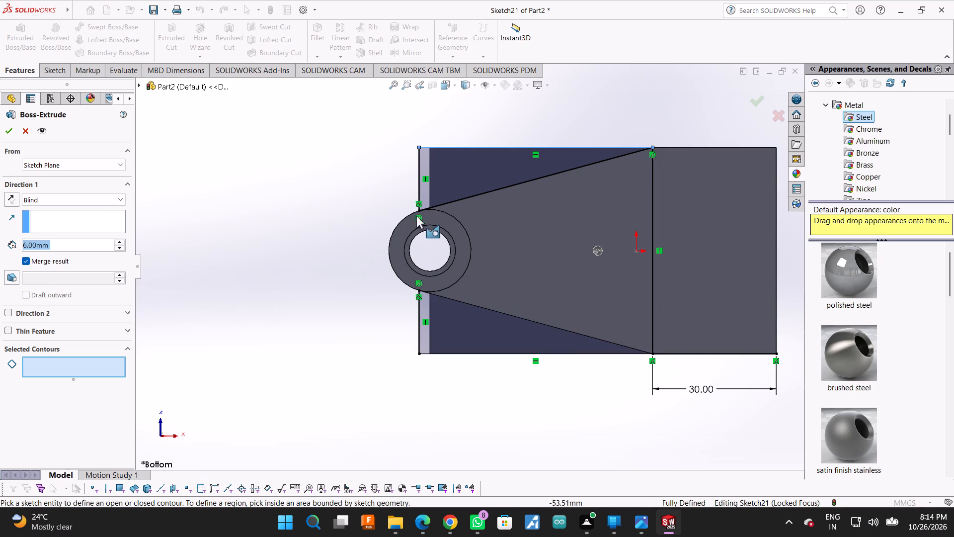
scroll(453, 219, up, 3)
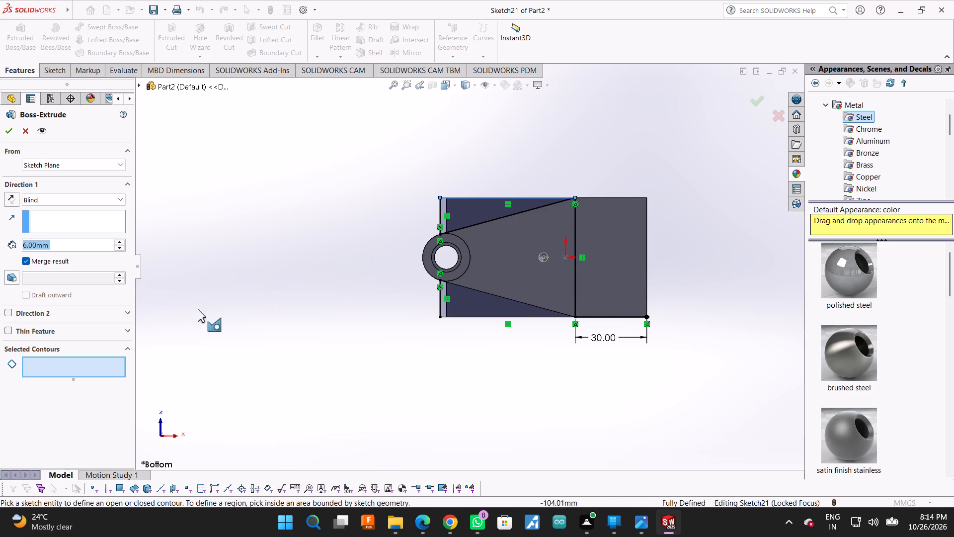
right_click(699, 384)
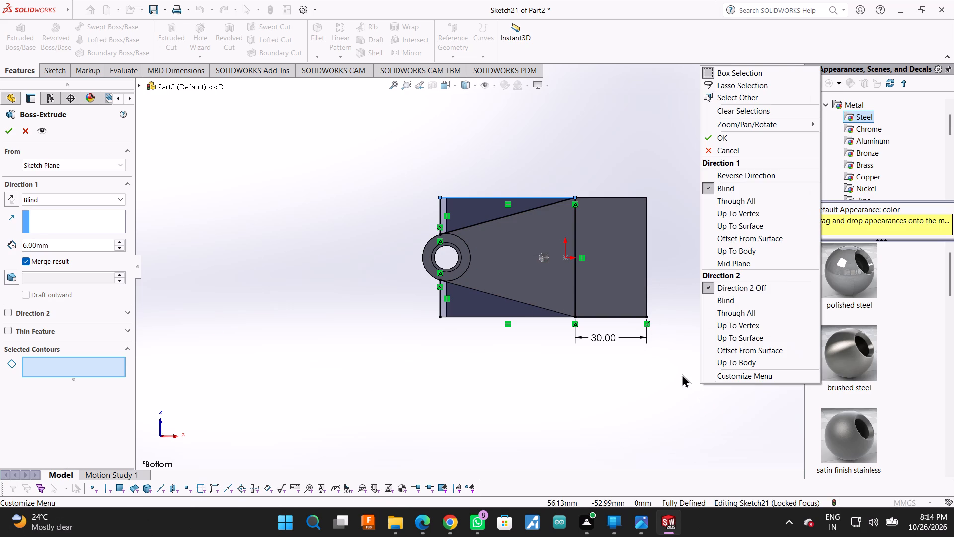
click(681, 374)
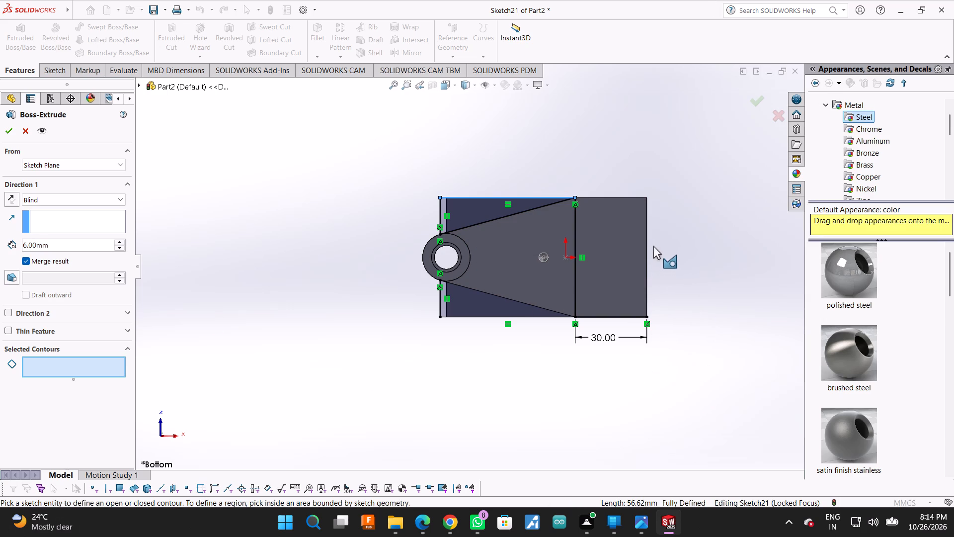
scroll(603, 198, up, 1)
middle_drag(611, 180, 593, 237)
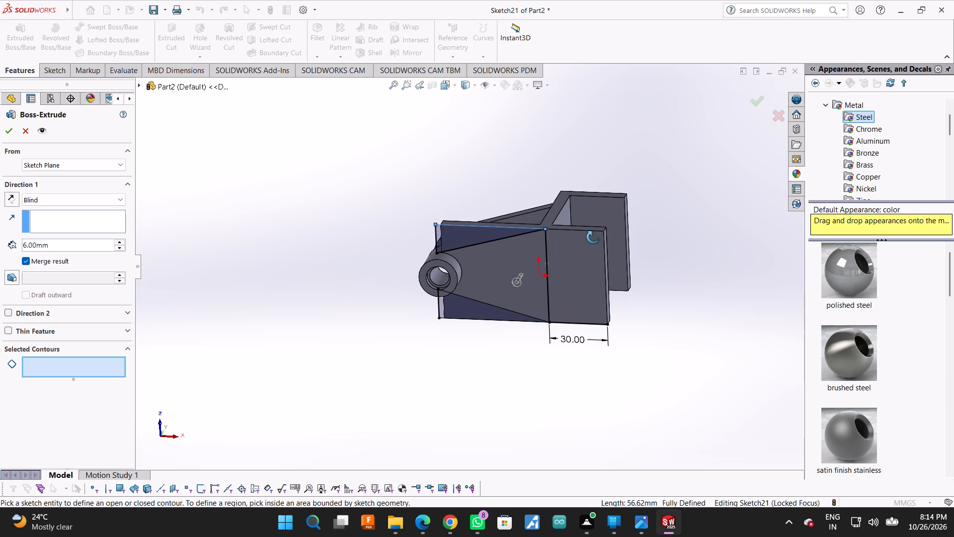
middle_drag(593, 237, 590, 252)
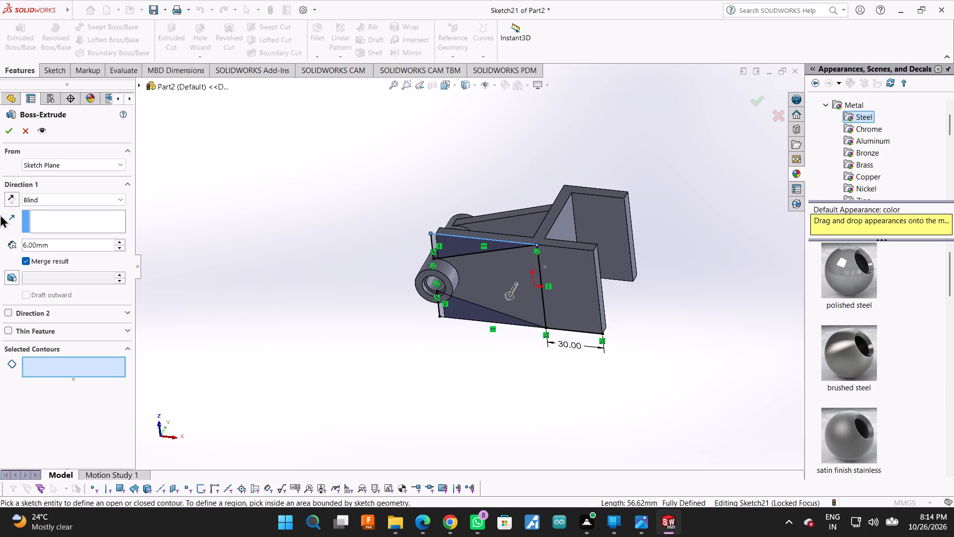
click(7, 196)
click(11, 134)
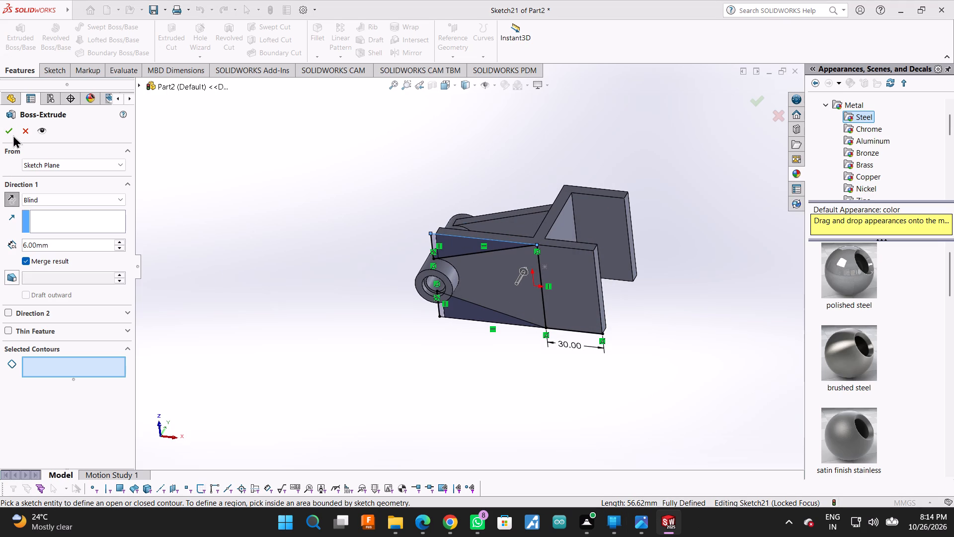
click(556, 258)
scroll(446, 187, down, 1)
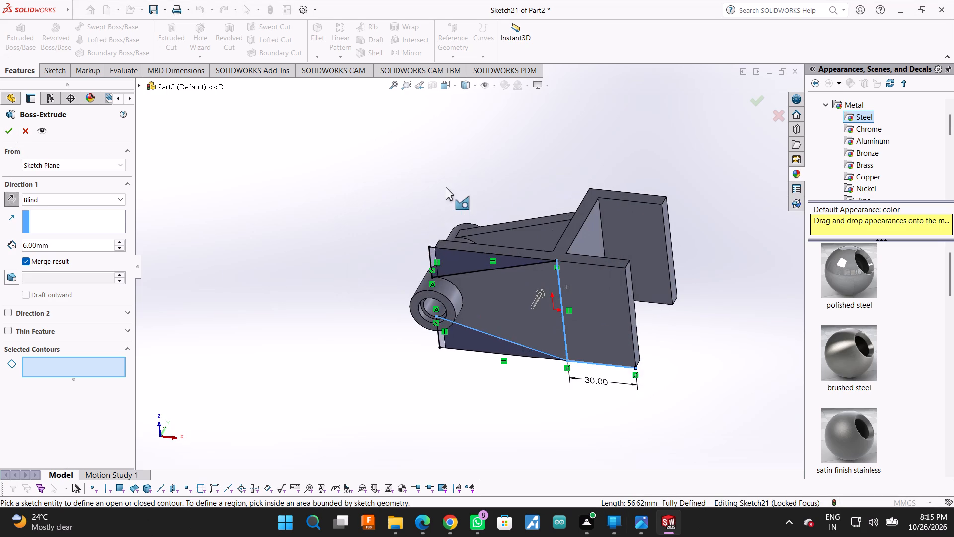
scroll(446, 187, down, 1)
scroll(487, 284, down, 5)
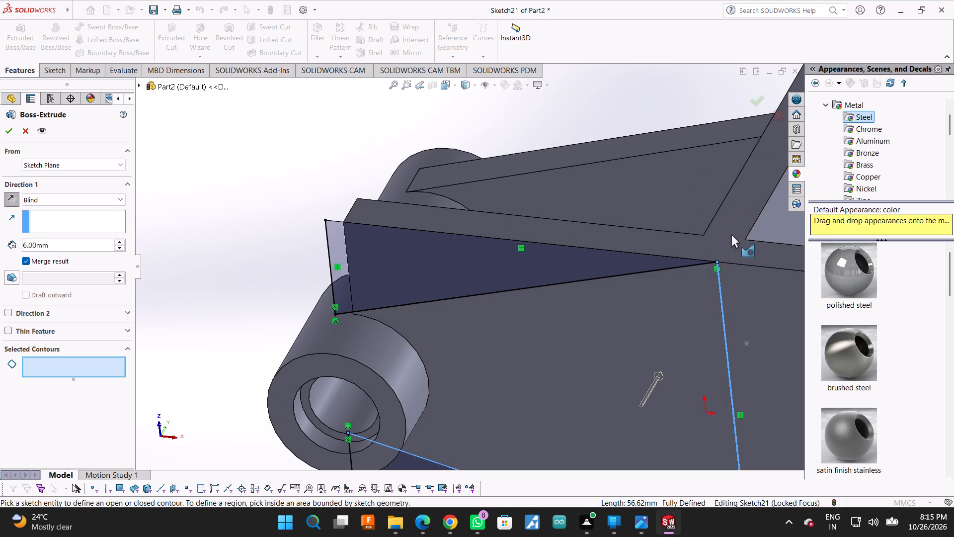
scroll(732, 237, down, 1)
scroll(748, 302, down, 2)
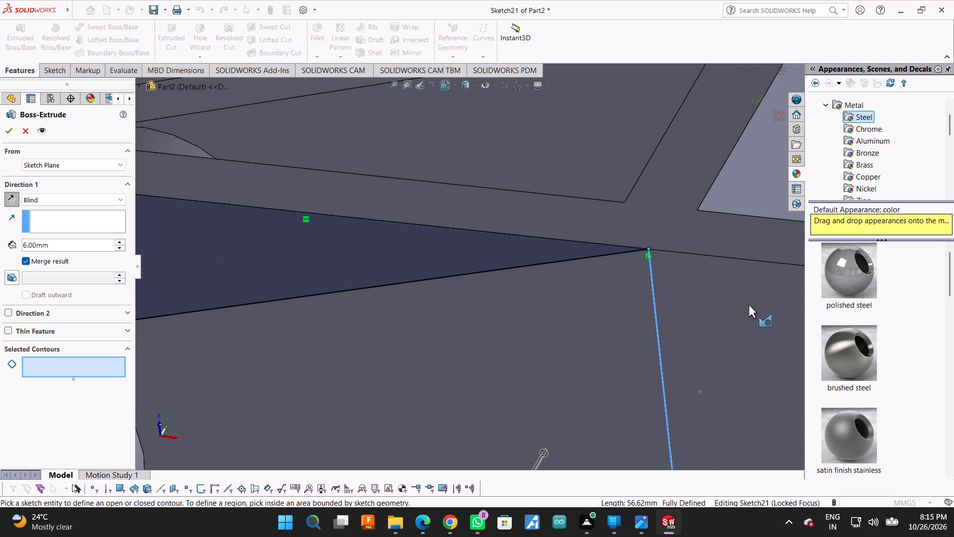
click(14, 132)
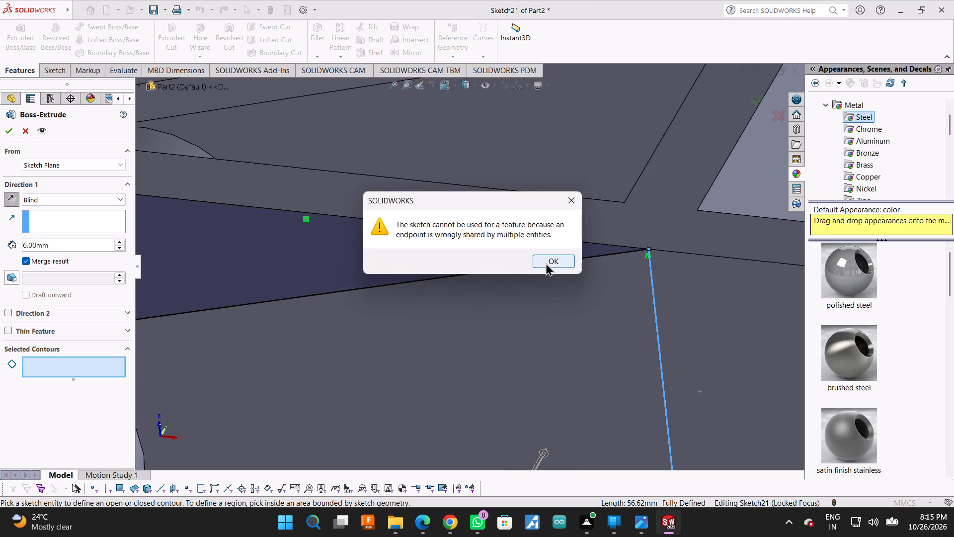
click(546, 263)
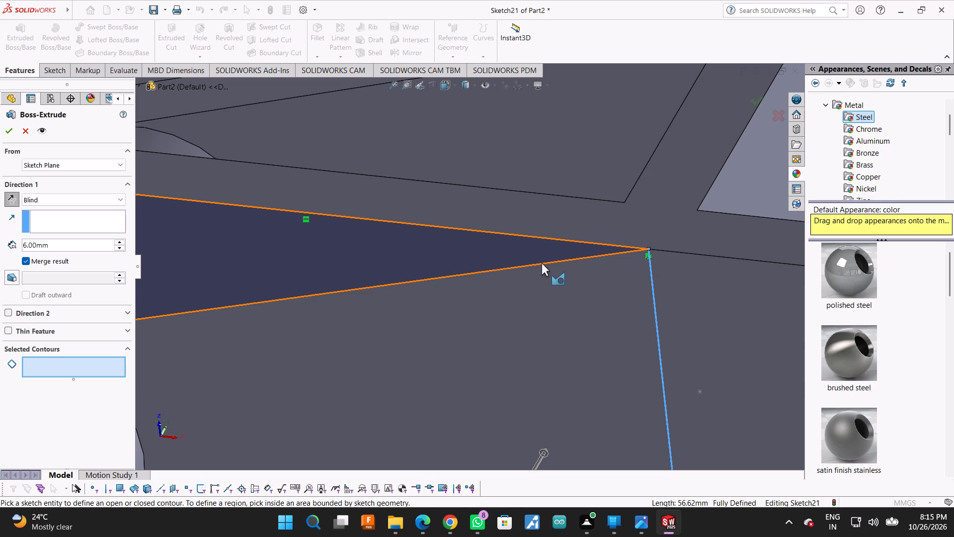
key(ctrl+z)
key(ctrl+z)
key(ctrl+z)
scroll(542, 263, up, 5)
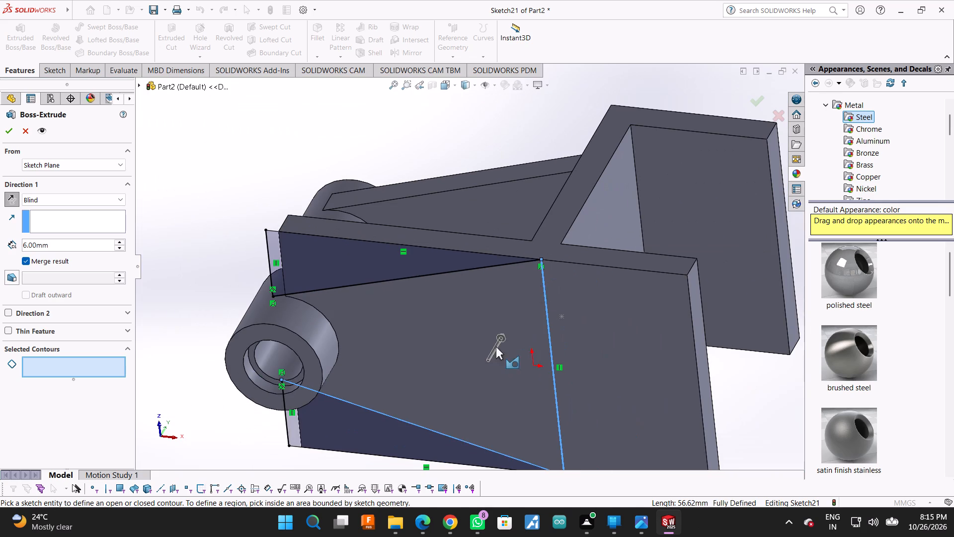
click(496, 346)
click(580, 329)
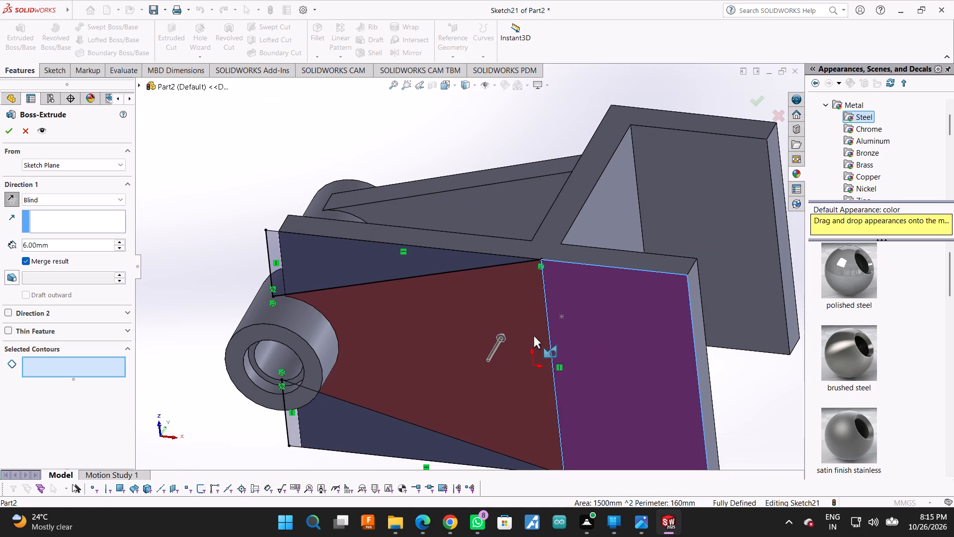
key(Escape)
Leave the extrusion and view the sketch normal to the Top Plane, facing the plate's underside.
click(515, 361)
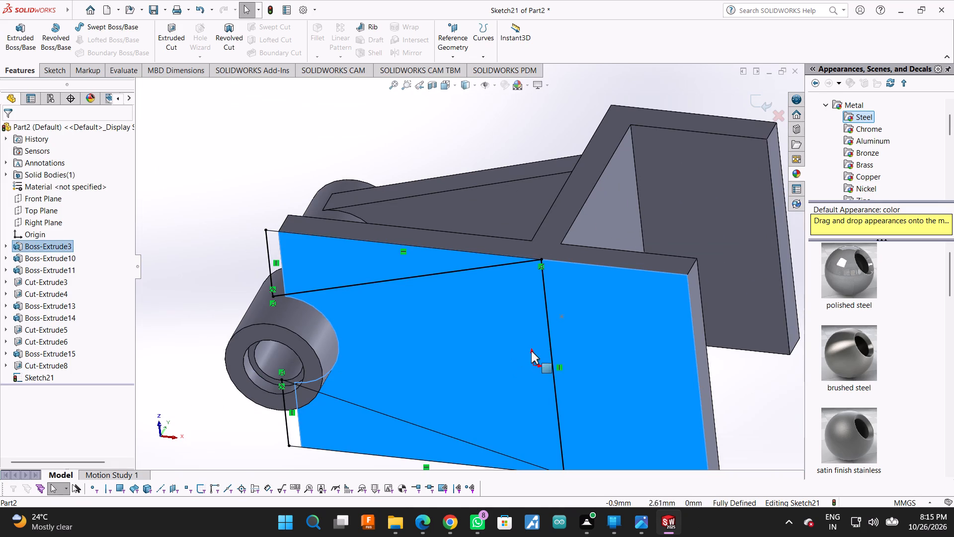
right_click(526, 348)
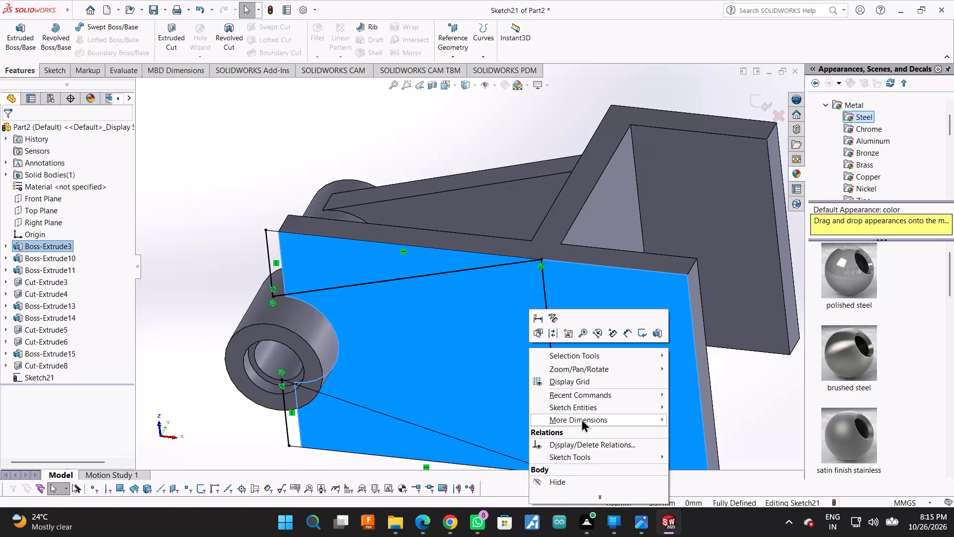
click(51, 206)
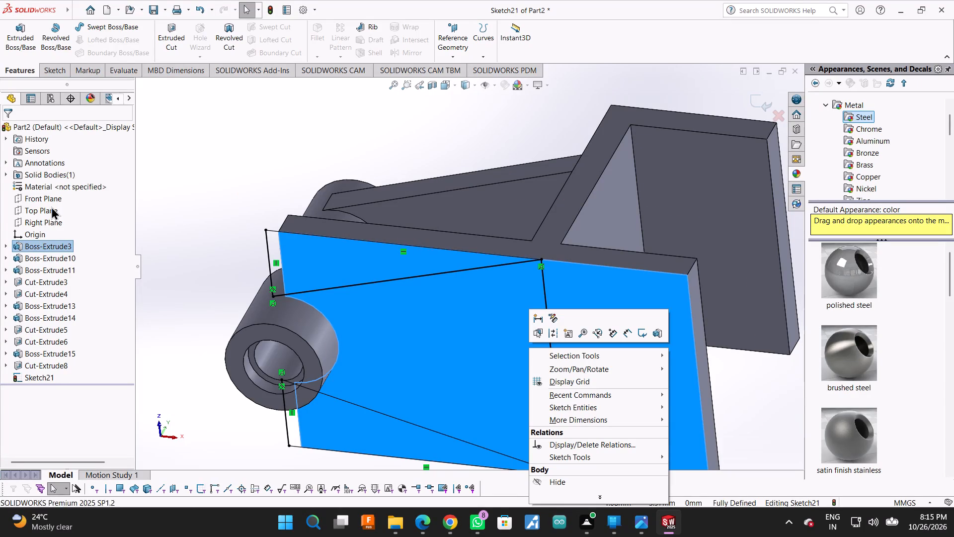
click(112, 185)
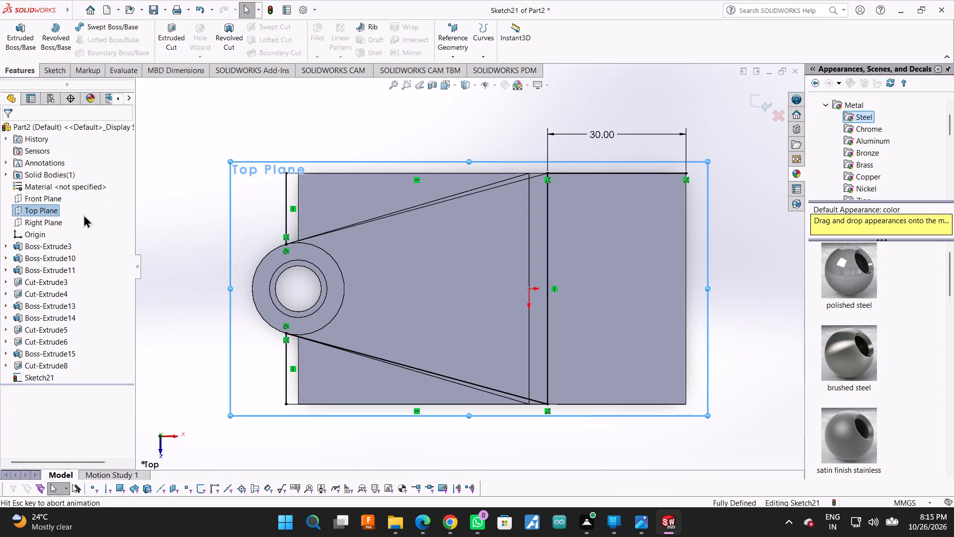
click(56, 212)
click(81, 214)
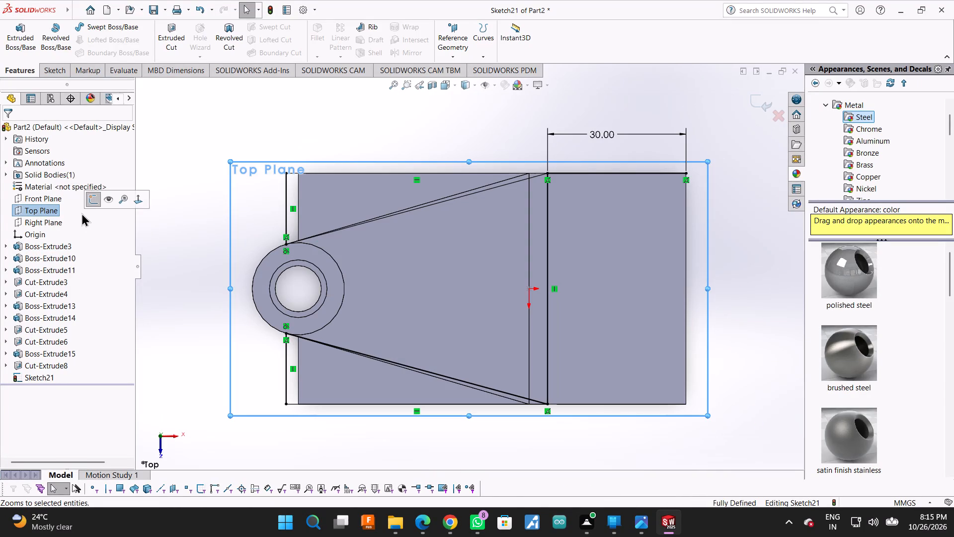
click(132, 199)
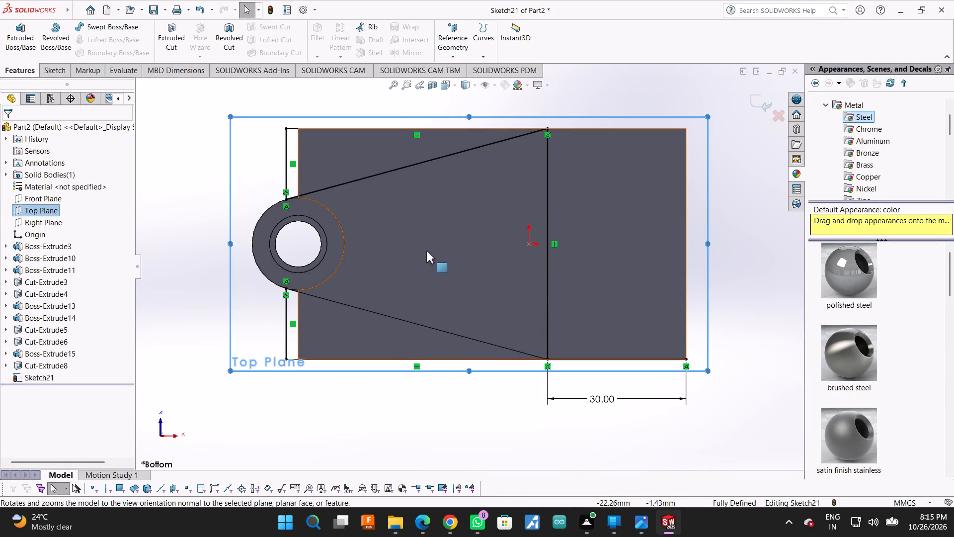
scroll(552, 225, up, 1)
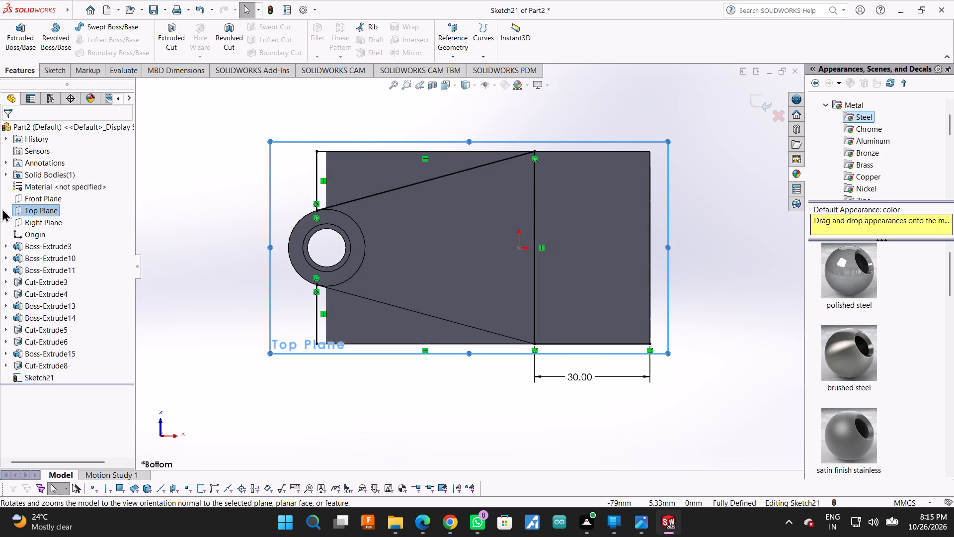
click(59, 210)
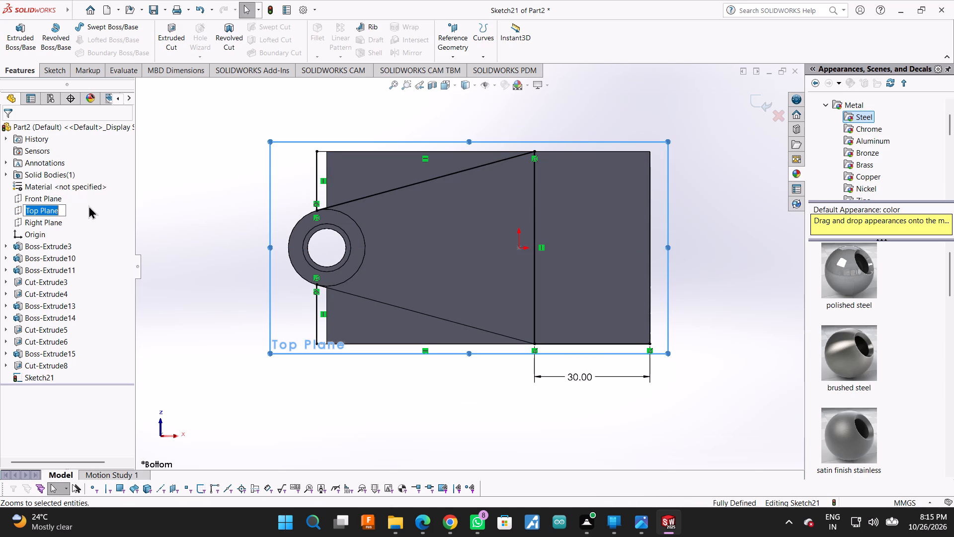
click(88, 205)
click(139, 191)
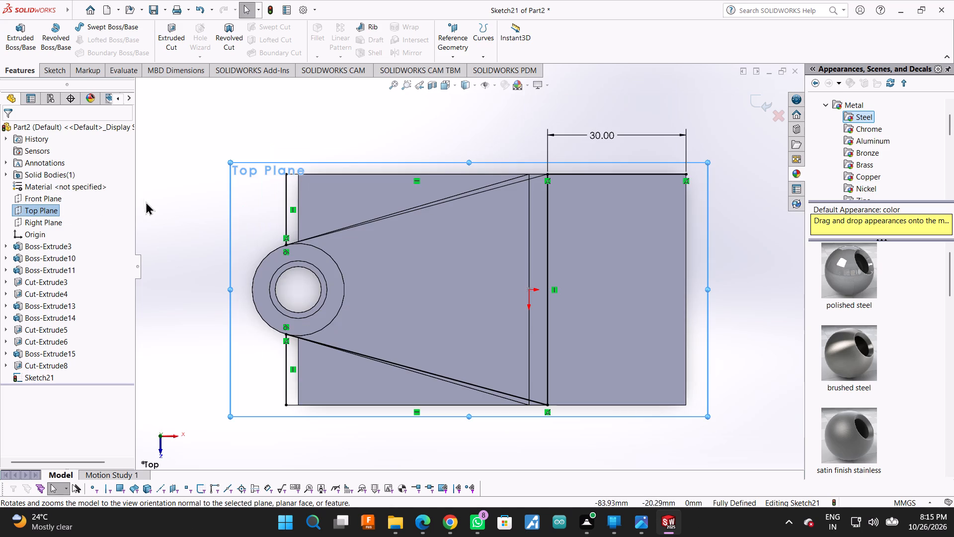
click(58, 211)
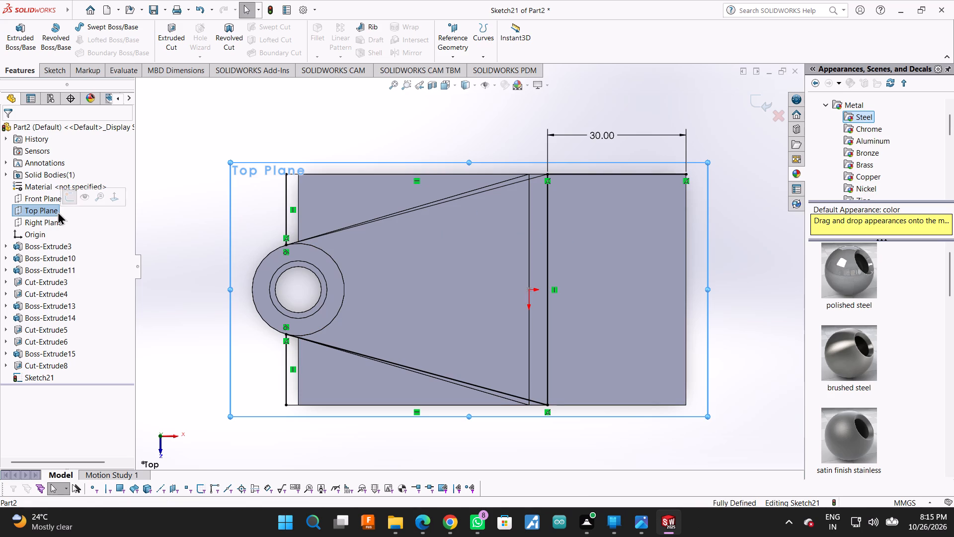
click(96, 206)
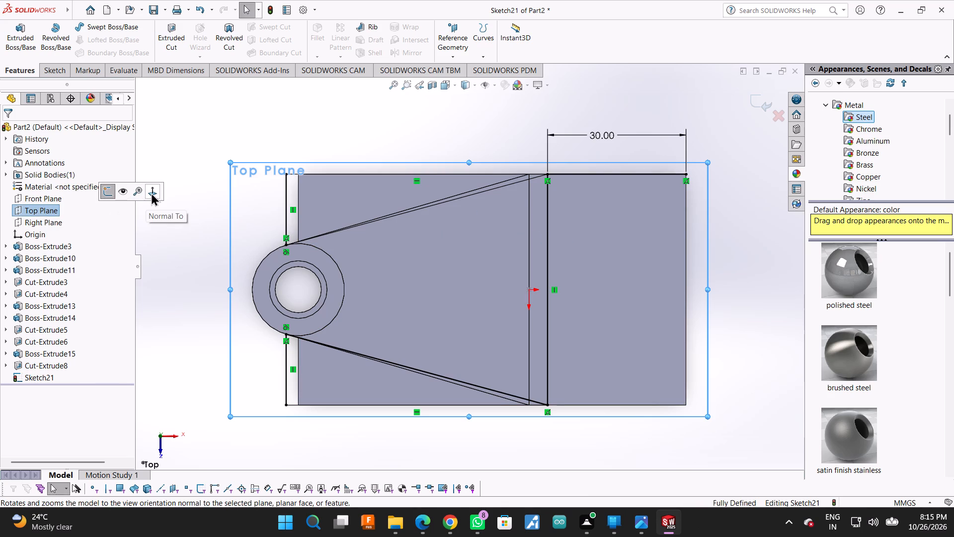
click(151, 192)
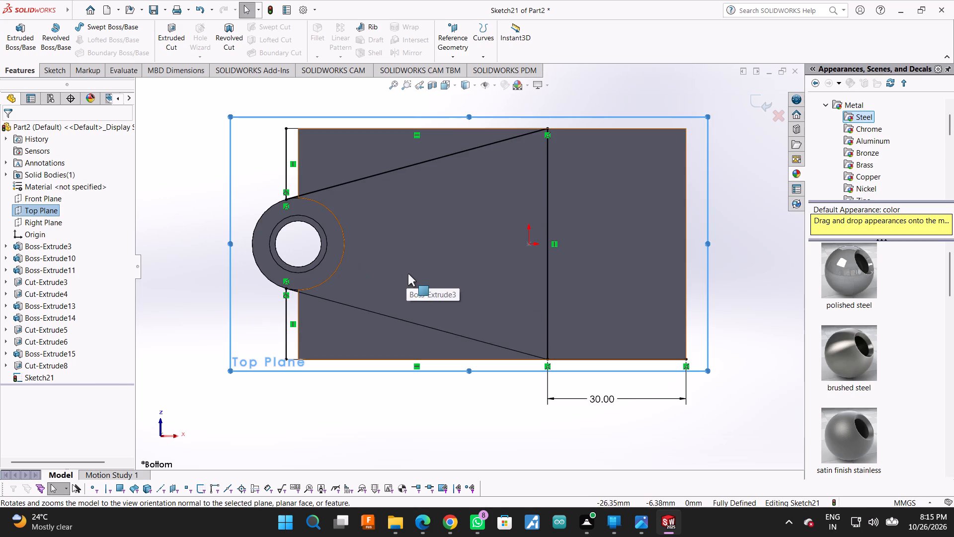
scroll(438, 257, down, 1)
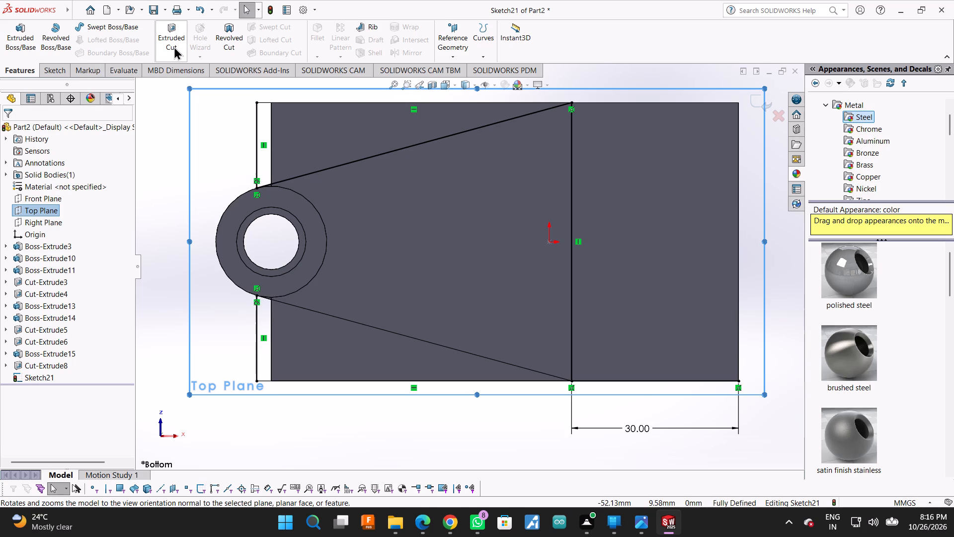
Offset the sketch's full-height vertical line 4 mm toward the boss, with a dimension added.
click(55, 68)
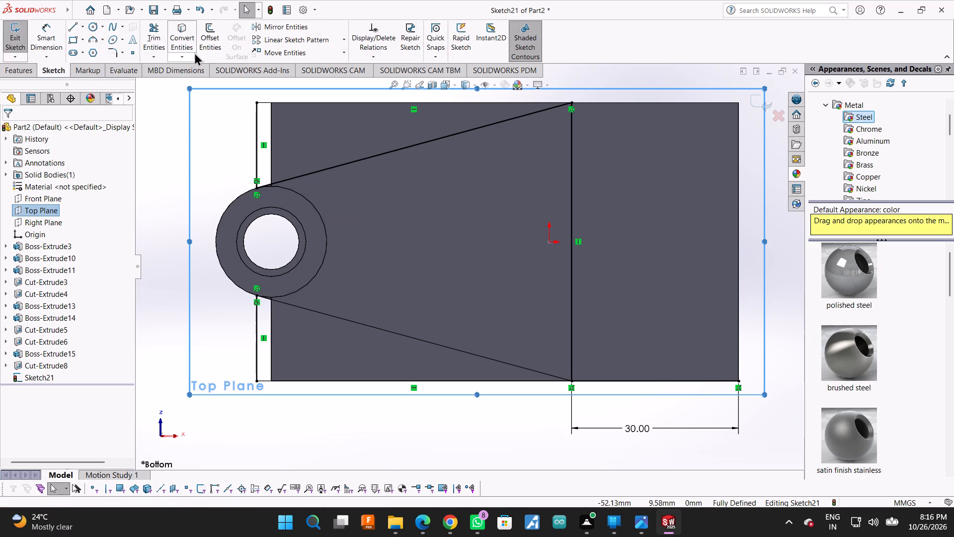
click(215, 33)
click(571, 184)
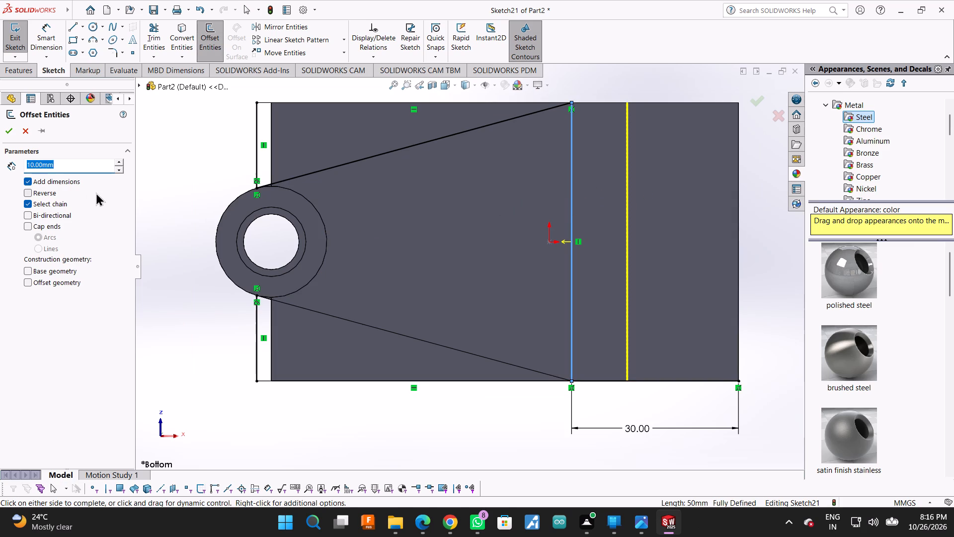
key(4)
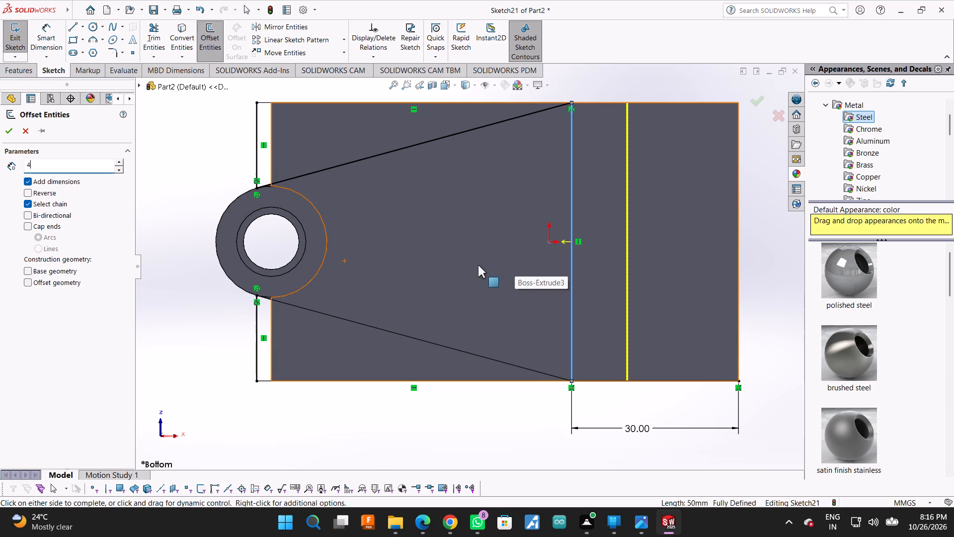
click(28, 190)
click(28, 190)
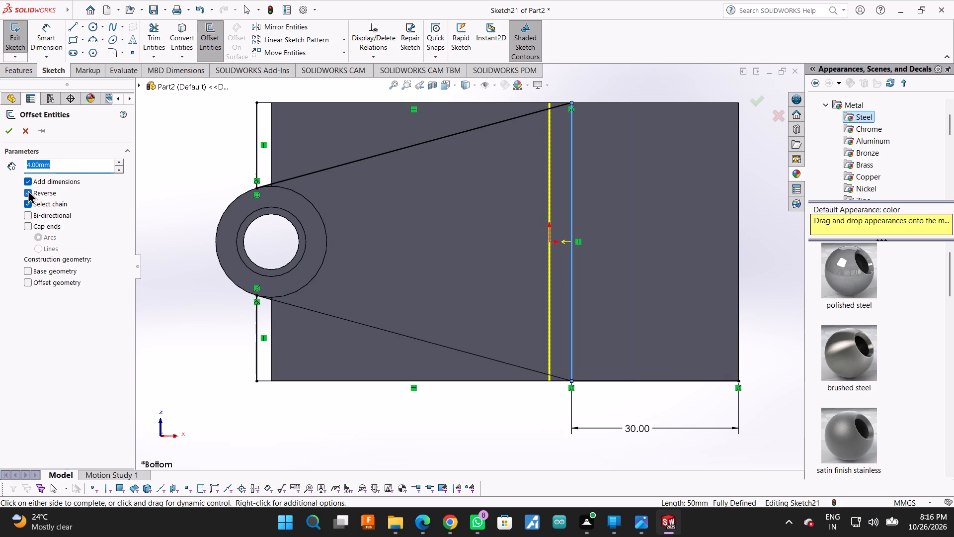
click(28, 190)
click(28, 190)
double_click(1, 132)
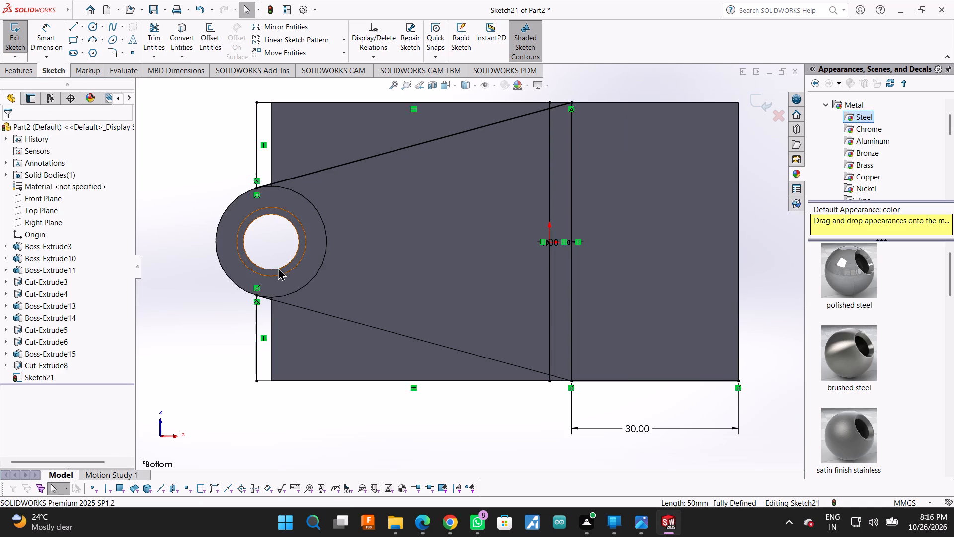
Trim away the original full-height vertical line and the sloped, horizontal and short vertical lines of both corner profiles, keeping the offset line.
scroll(548, 119, down, 3)
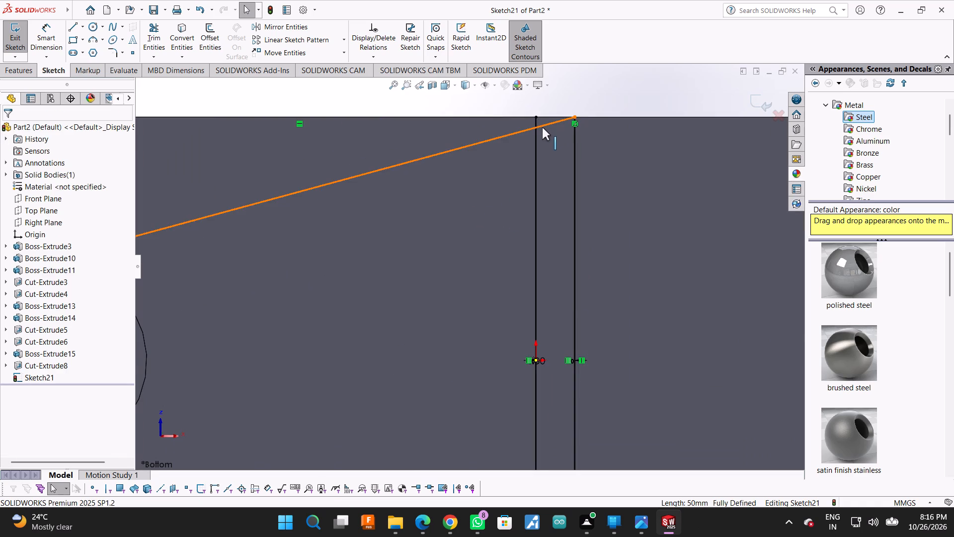
click(150, 26)
drag(548, 116, 558, 107)
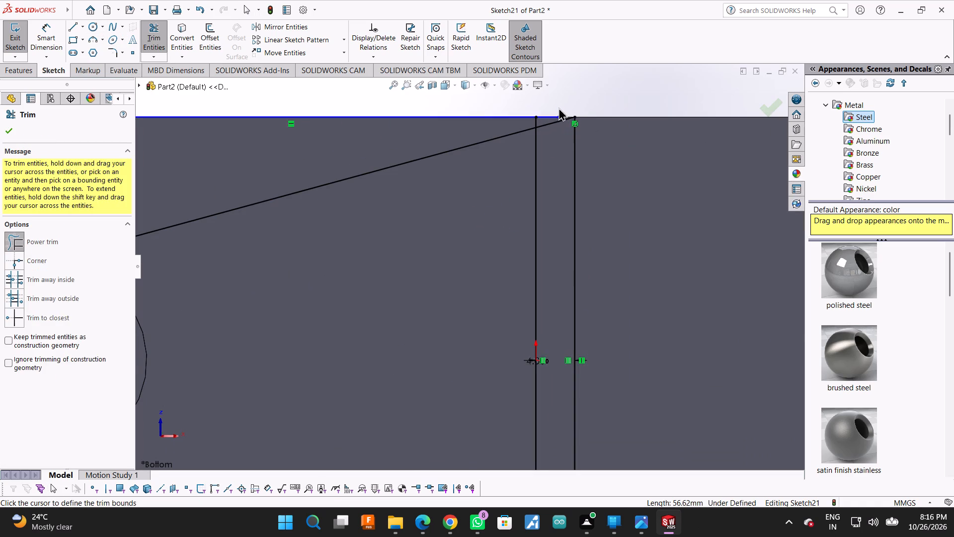
drag(558, 107, 595, 177)
drag(498, 129, 500, 179)
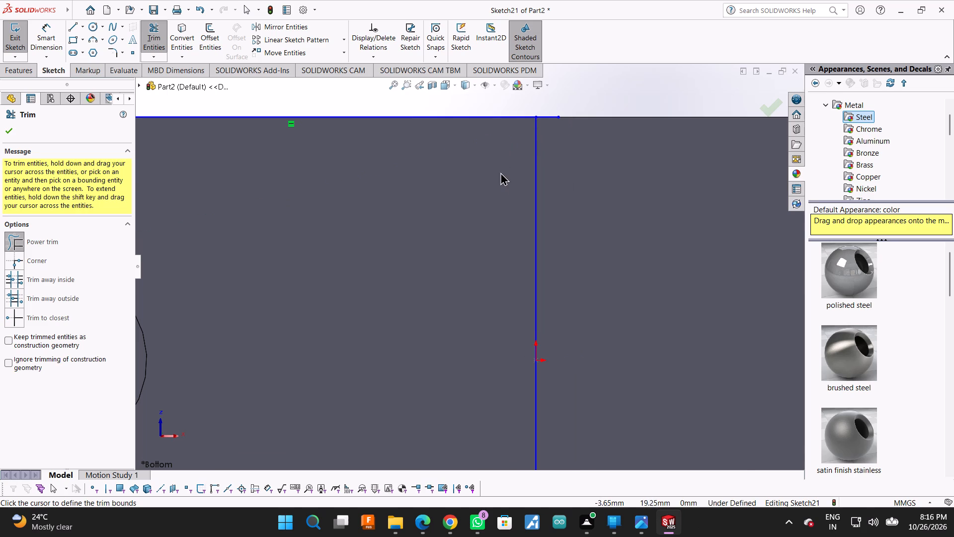
scroll(500, 172, up, 5)
drag(419, 353, 408, 407)
drag(408, 407, 309, 383)
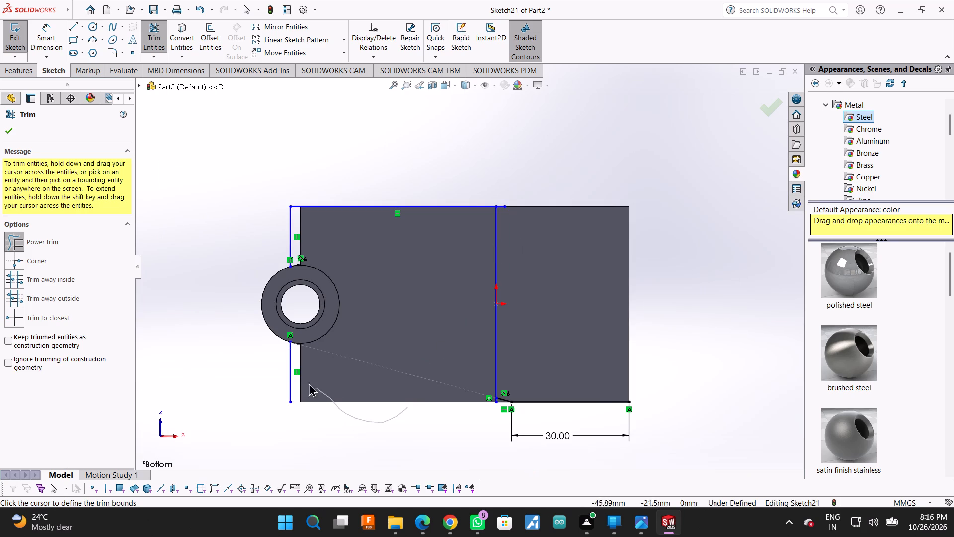
drag(309, 383, 242, 346)
drag(240, 334, 260, 259)
click(341, 238)
drag(343, 237, 369, 213)
drag(371, 179, 343, 200)
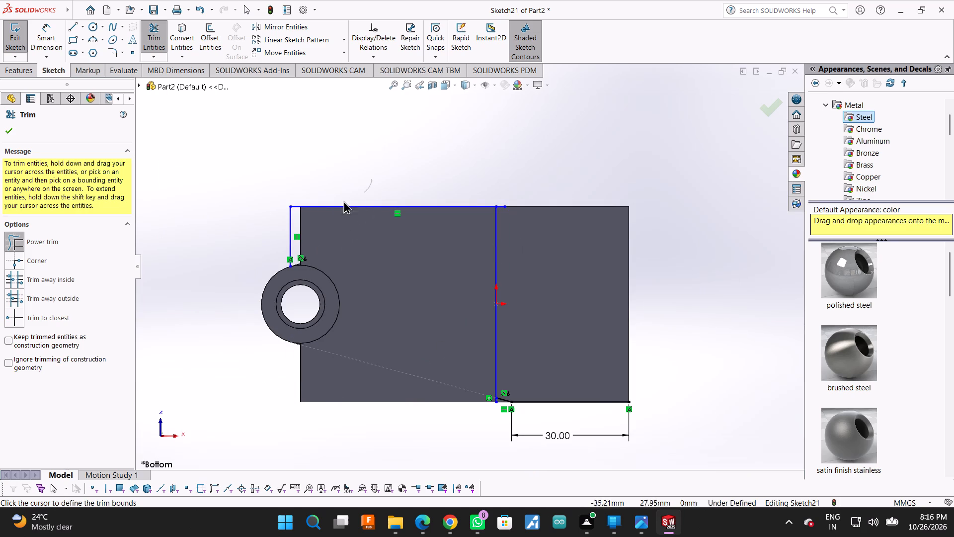
drag(343, 200, 345, 202)
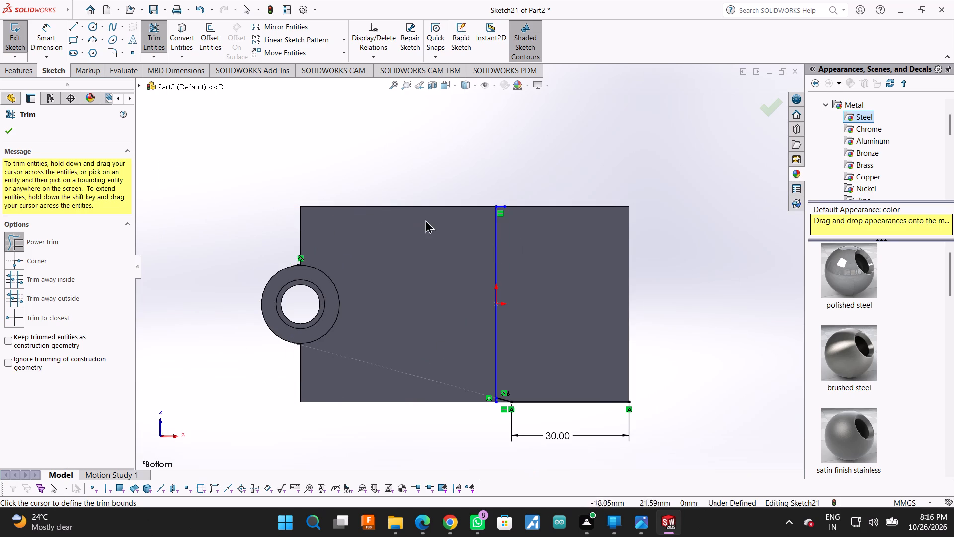
Trim away the leftover stubs at both ends of the offset line and the 30 mm horizontal line.
scroll(573, 162, down, 2)
drag(462, 220, 458, 259)
scroll(465, 276, up, 4)
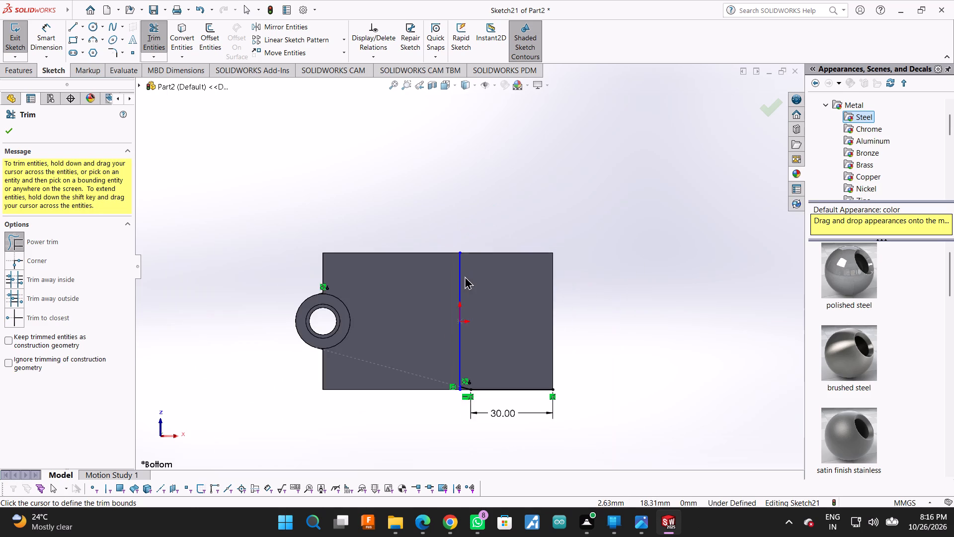
scroll(455, 382, down, 3)
drag(487, 335, 570, 358)
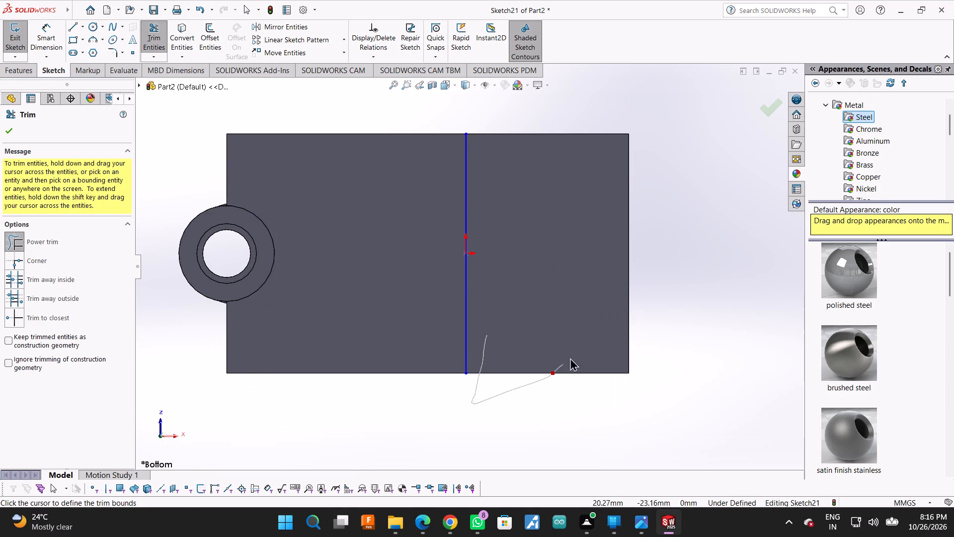
drag(570, 358, 600, 320)
Draw a sloped line about 57 mm from the offset line's upper end to the boss's outer circular edge.
click(66, 20)
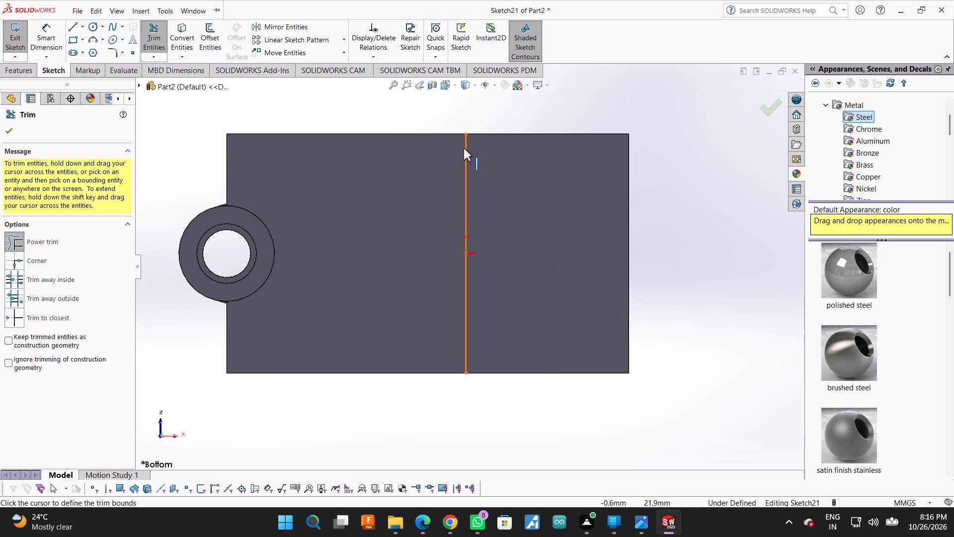
click(73, 29)
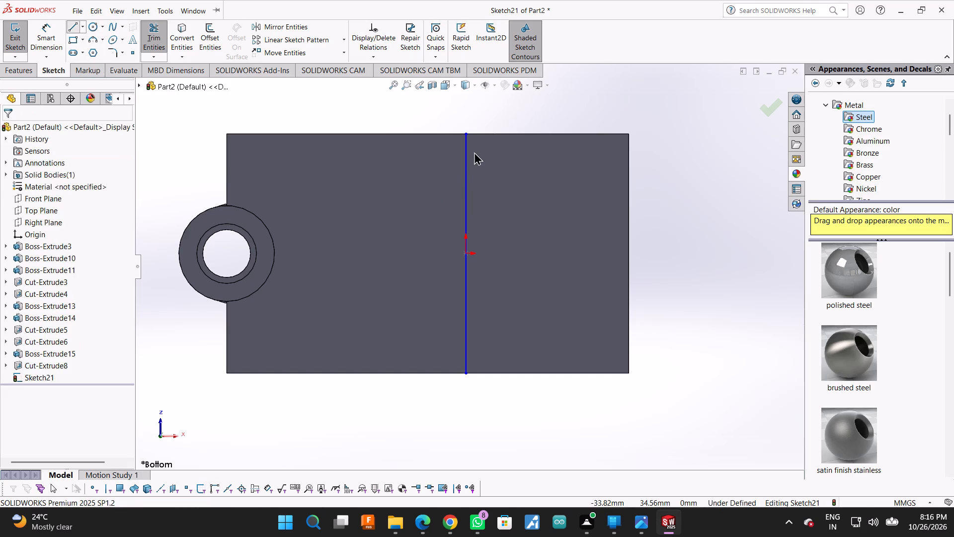
click(467, 134)
scroll(542, 225, up, 3)
scroll(329, 196, down, 2)
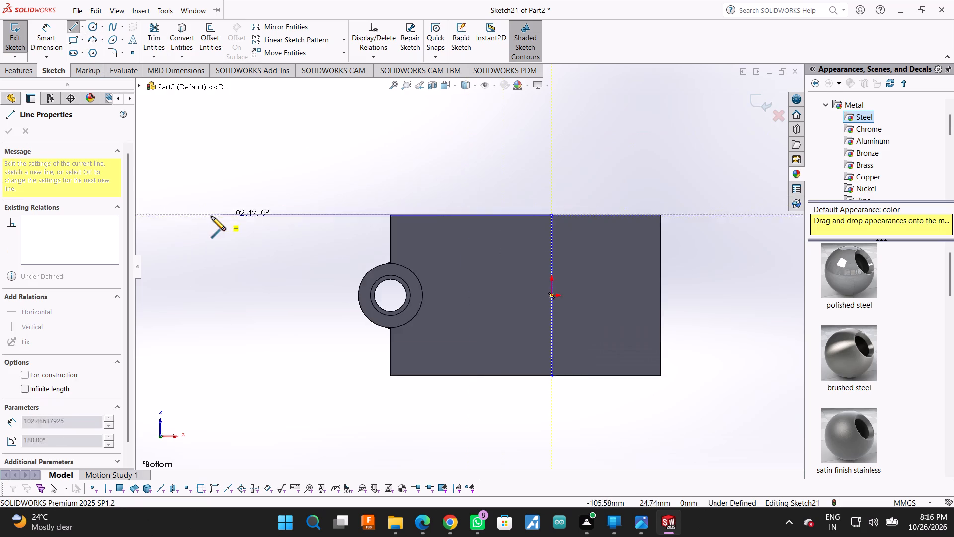
scroll(211, 216, down, 9)
scroll(645, 309, up, 4)
scroll(286, 229, down, 4)
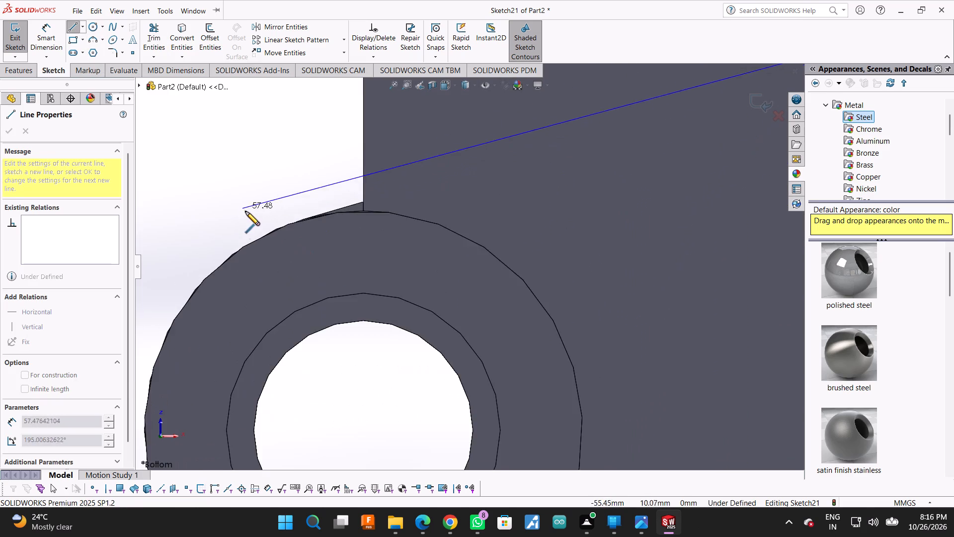
scroll(245, 211, down, 2)
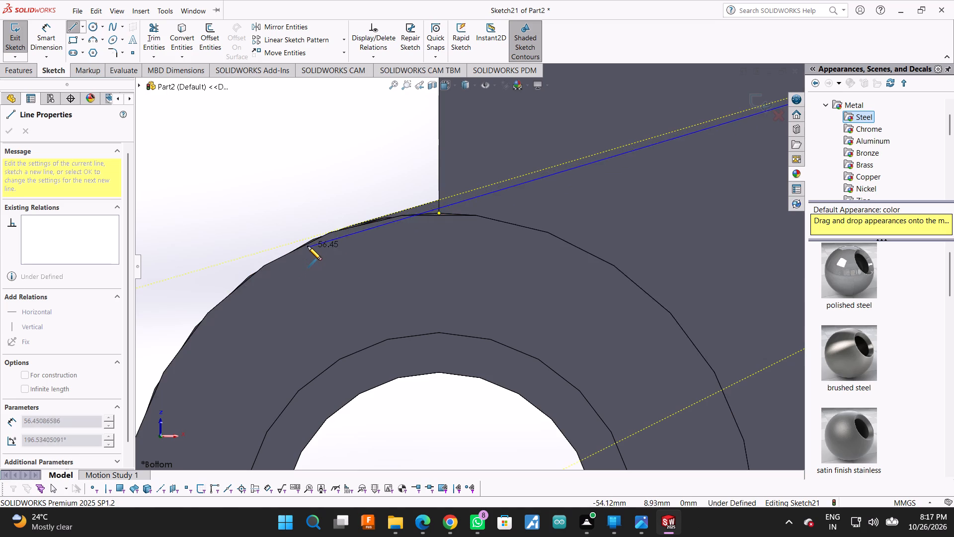
click(303, 245)
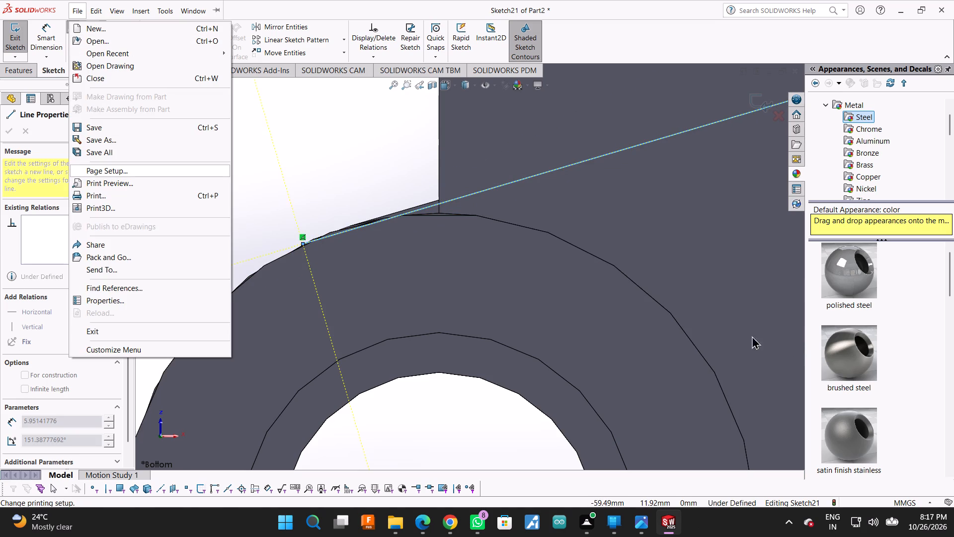
key(Escape)
key(Escape)
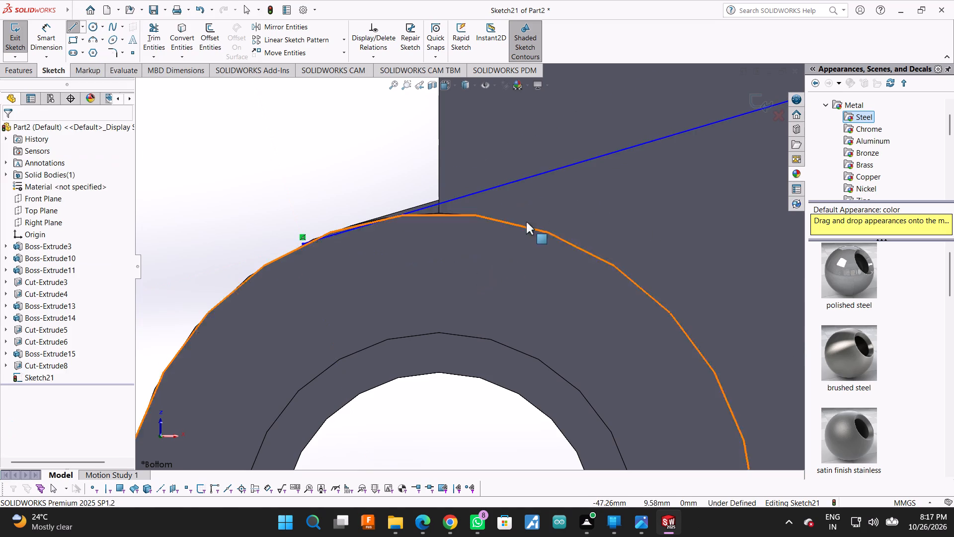
Make the upper sloped line tangent to the boss's outer circular edge.
click(531, 178)
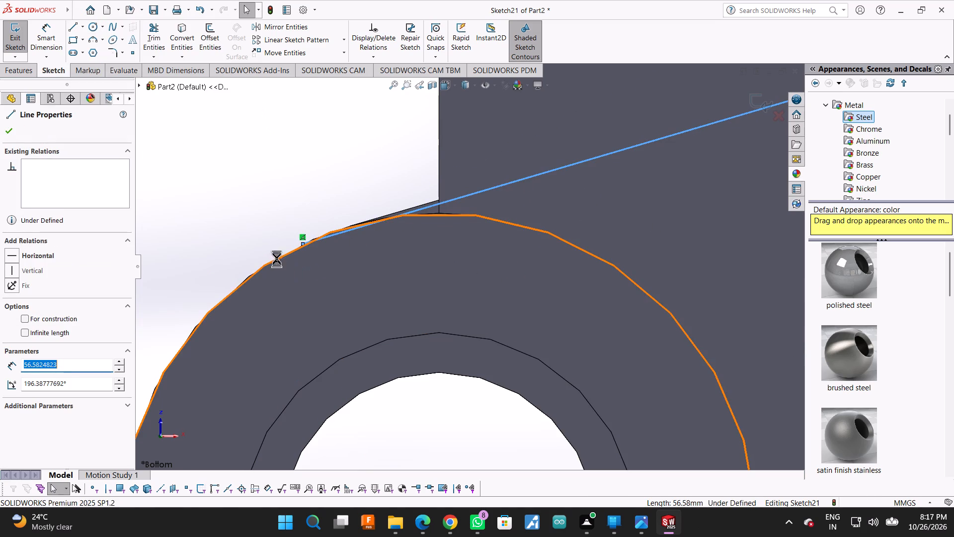
ctrl+click(277, 259)
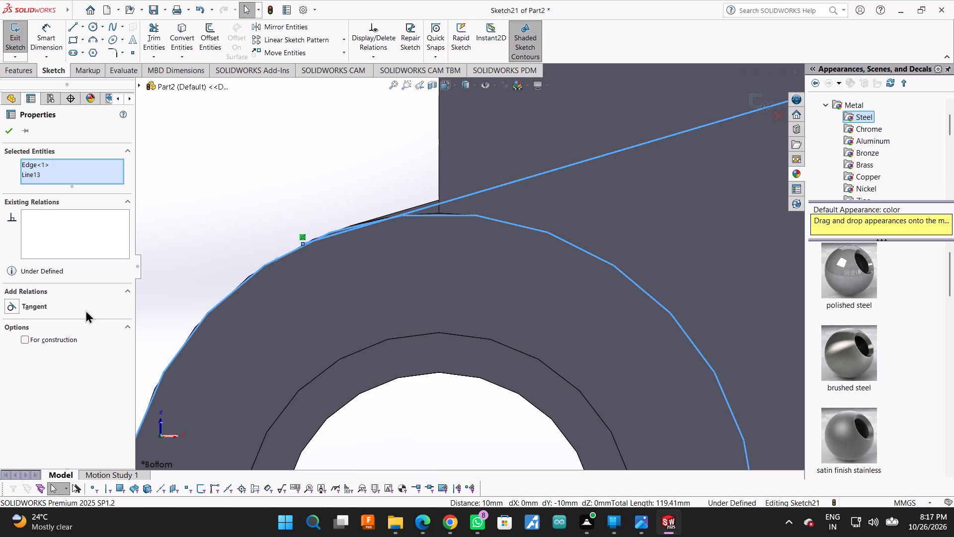
click(42, 303)
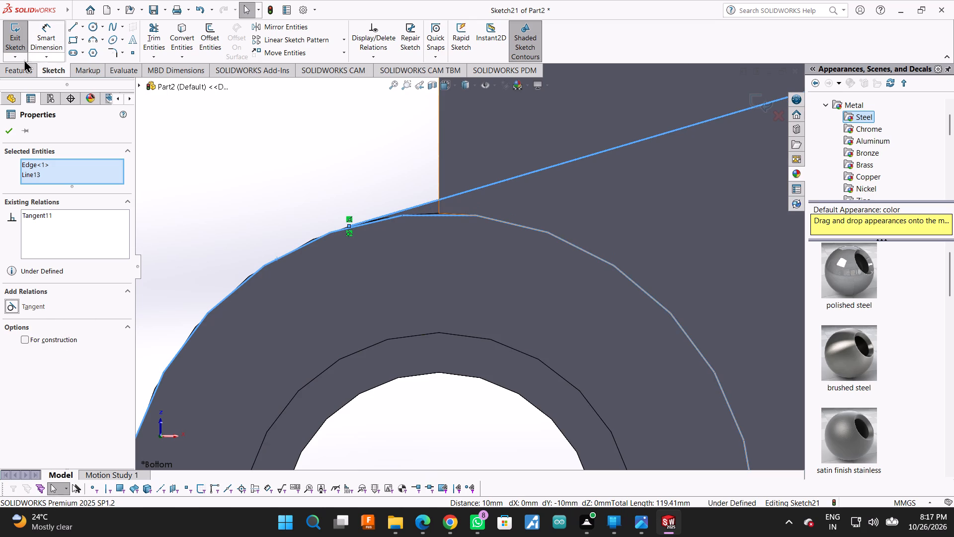
click(5, 129)
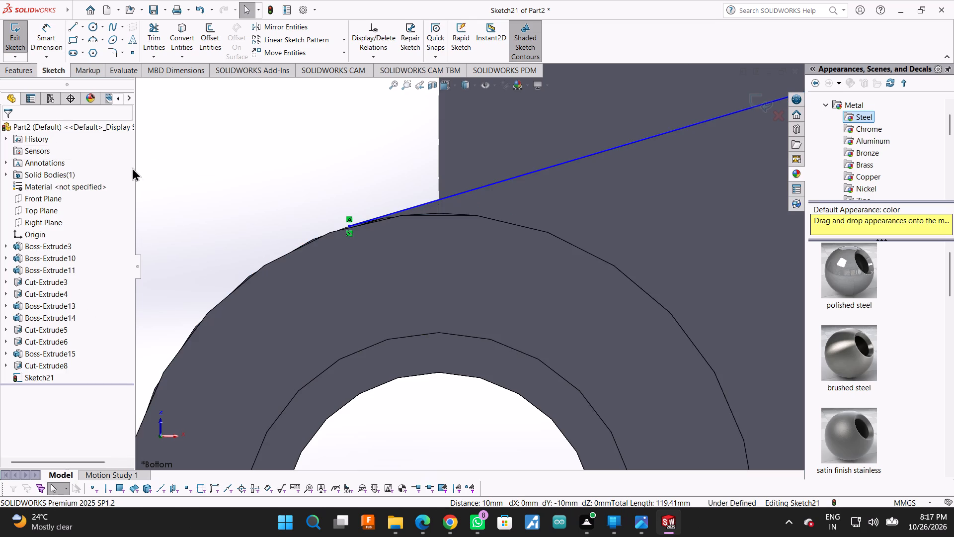
Draw a sloped line about 59 mm from the offset line's lower end to the lower side of the boss's outer circular edge.
scroll(216, 193, up, 12)
scroll(396, 261, down, 1)
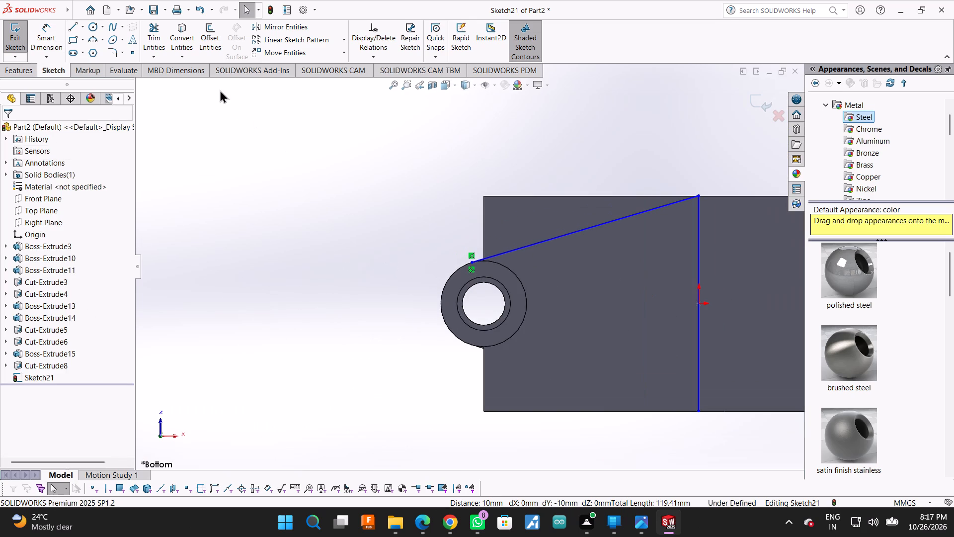
click(74, 32)
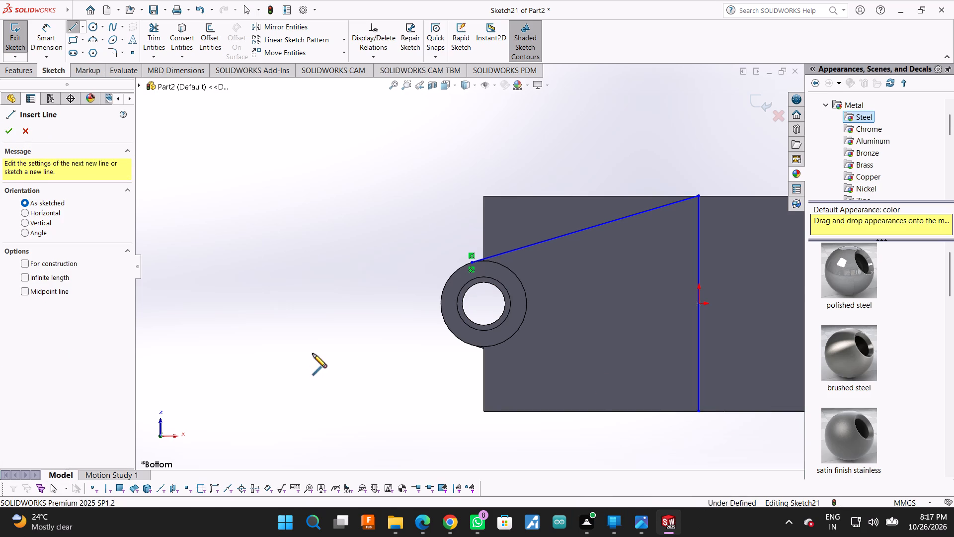
scroll(371, 337, down, 7)
scroll(470, 328, up, 3)
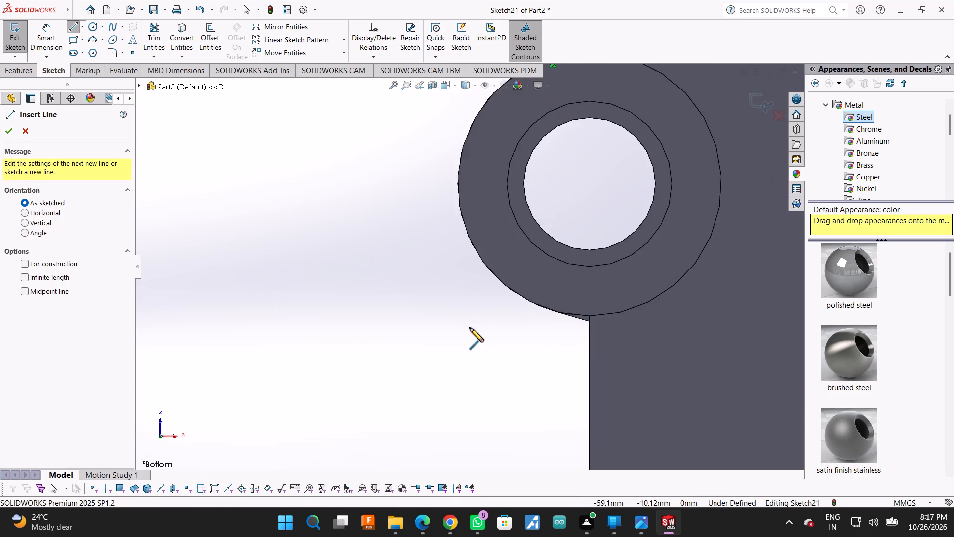
scroll(470, 328, up, 3)
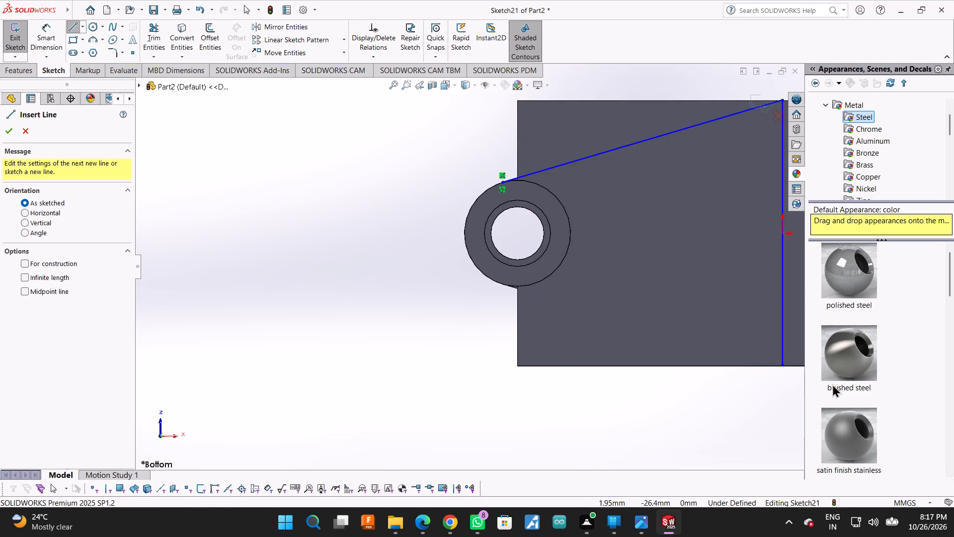
scroll(785, 366, down, 1)
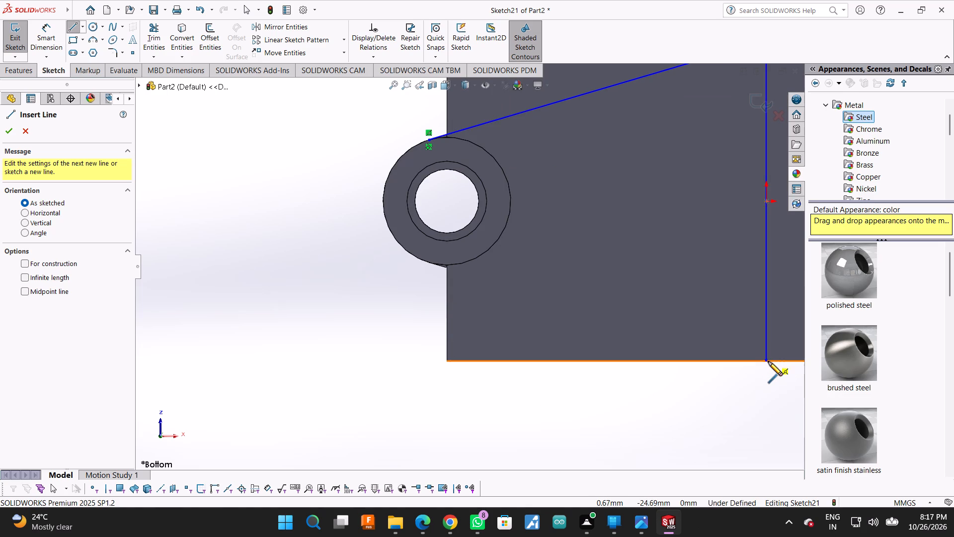
click(766, 363)
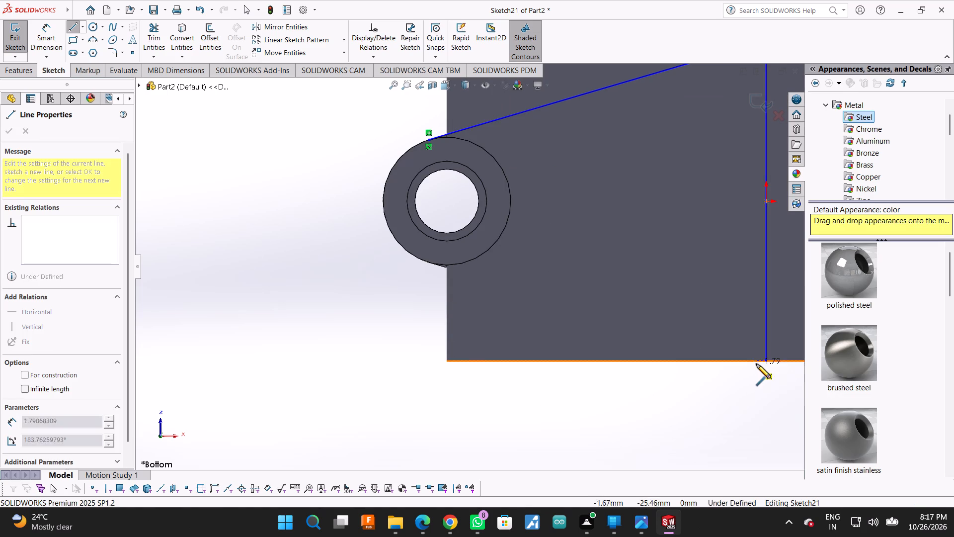
scroll(264, 274, down, 6)
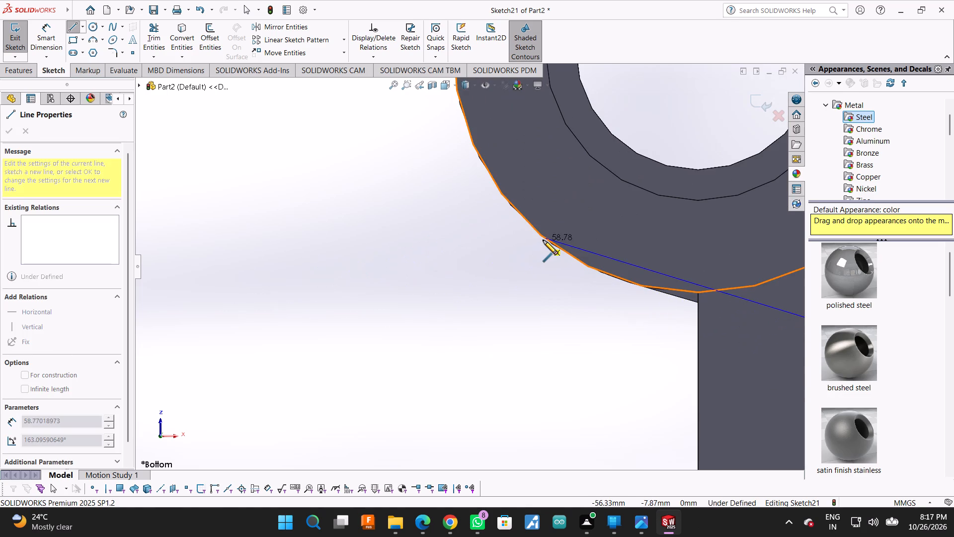
click(543, 240)
key(grave)
key(Escape)
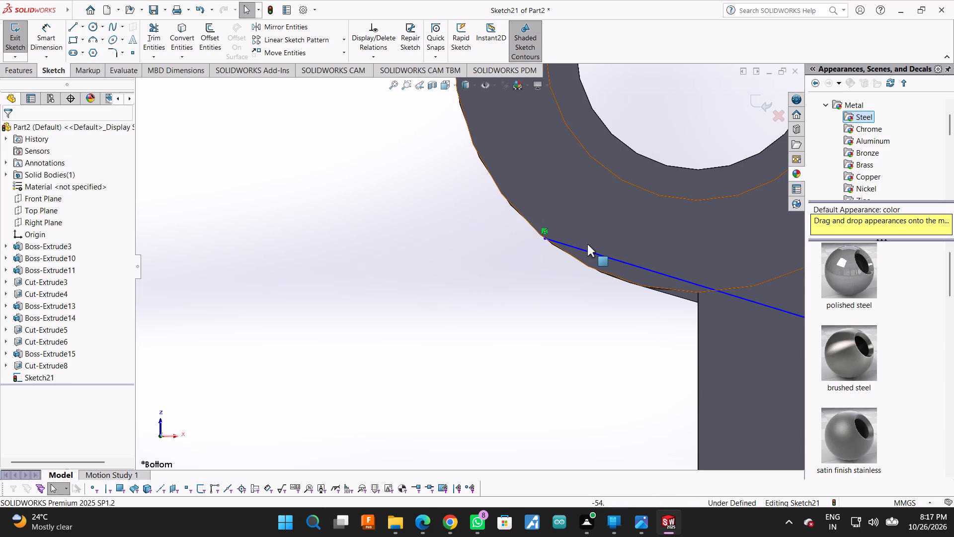
key(Escape)
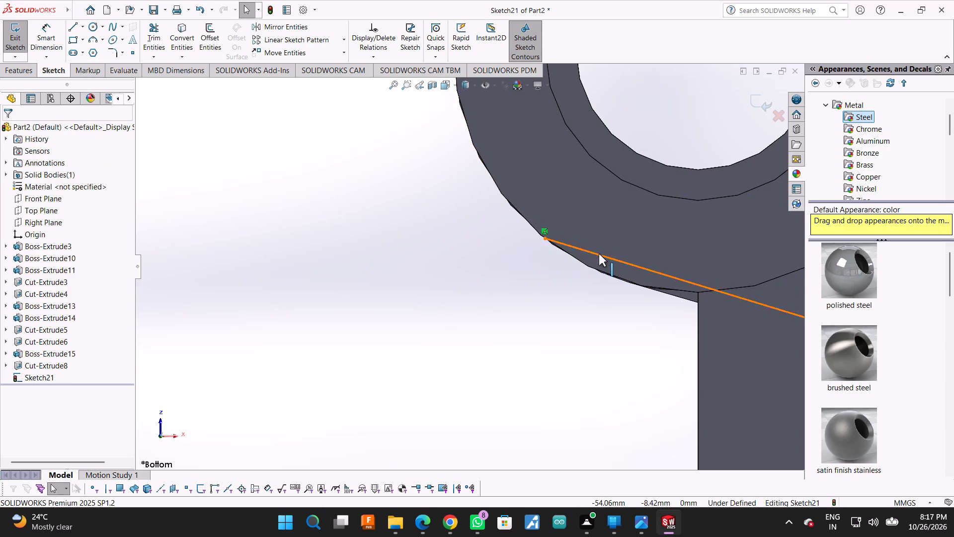
Make the lower sloped line tangent to the boss's outer circular edge.
click(593, 251)
ctrl+click(516, 210)
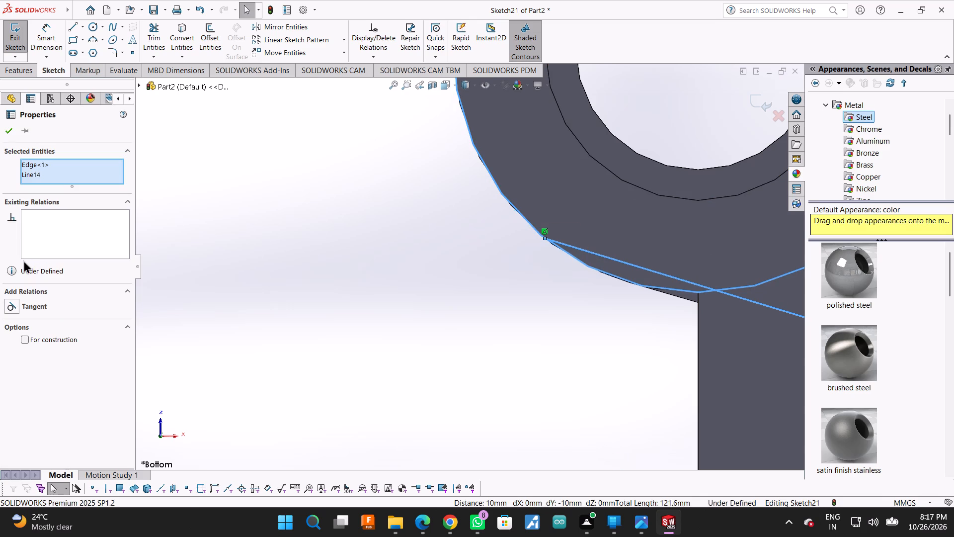
click(31, 305)
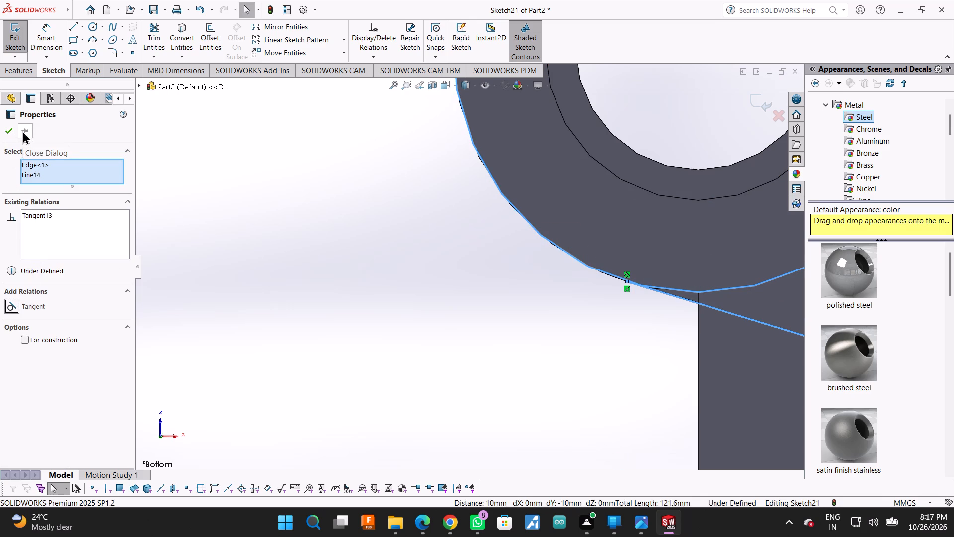
click(5, 126)
Draw a vertical line about 15 mm down from the lower sloped line's tangent point, level with the plate's bottom edge.
scroll(253, 214, up, 5)
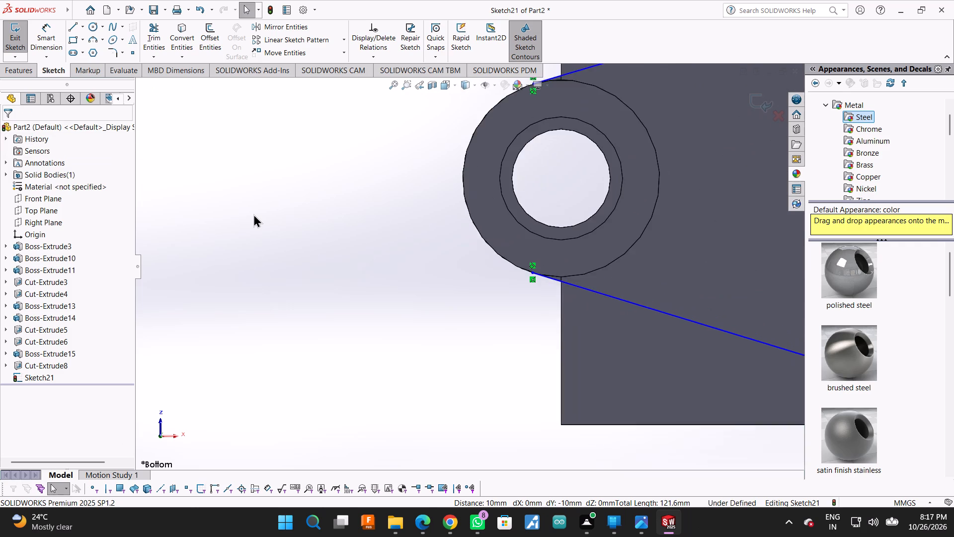
scroll(284, 208, up, 5)
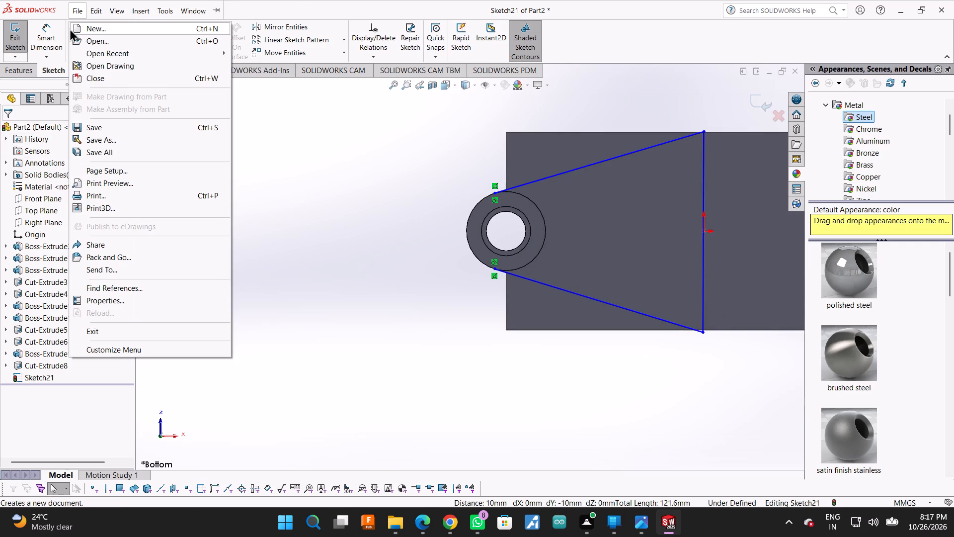
click(397, 137)
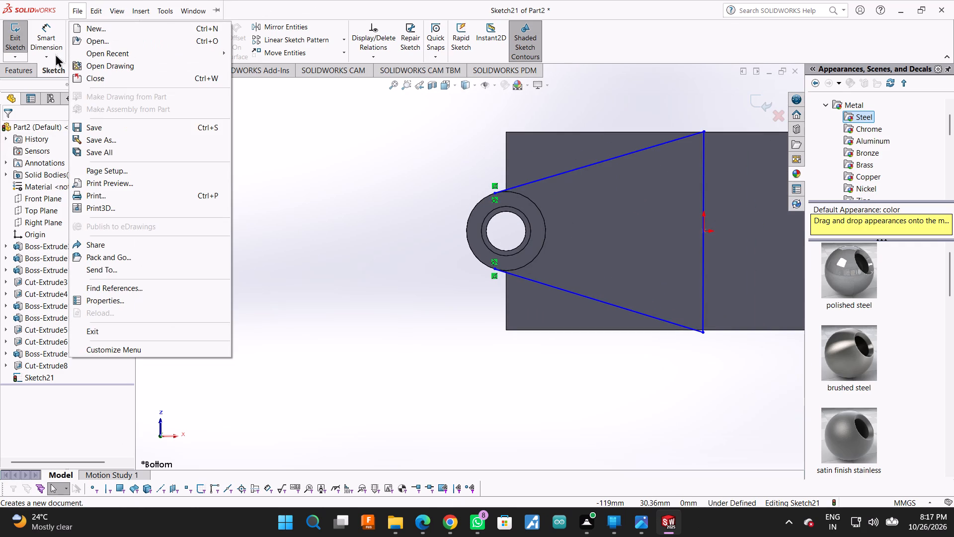
click(225, 102)
click(273, 96)
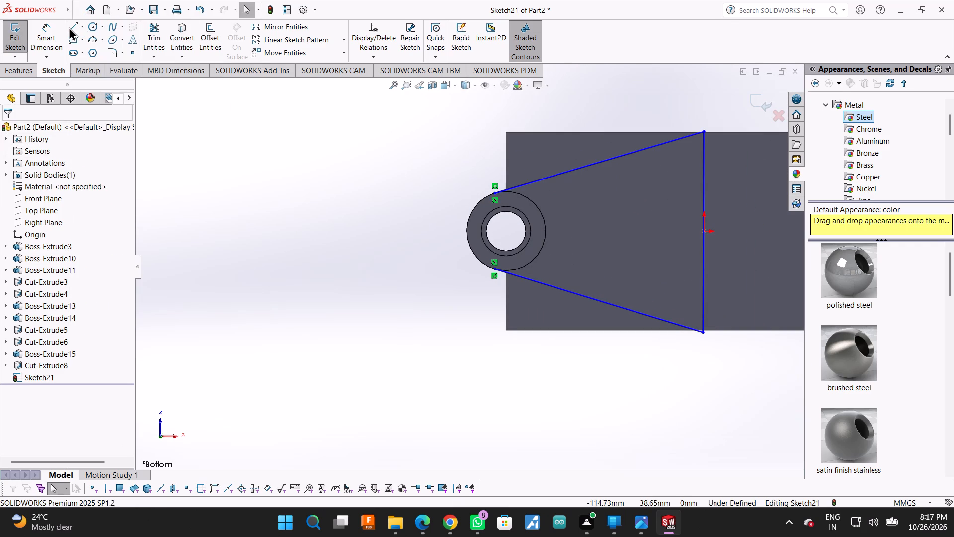
click(69, 27)
scroll(498, 277, down, 1)
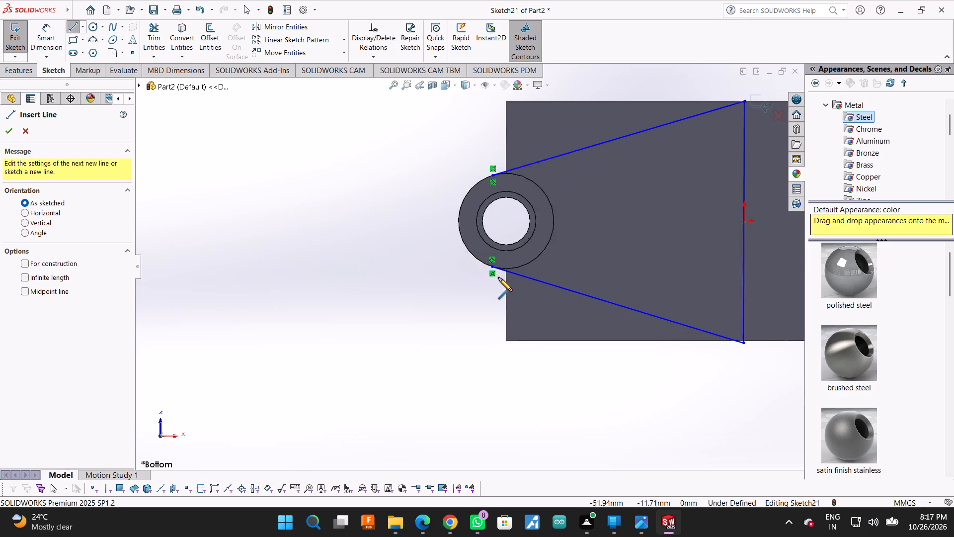
scroll(498, 277, down, 2)
click(486, 262)
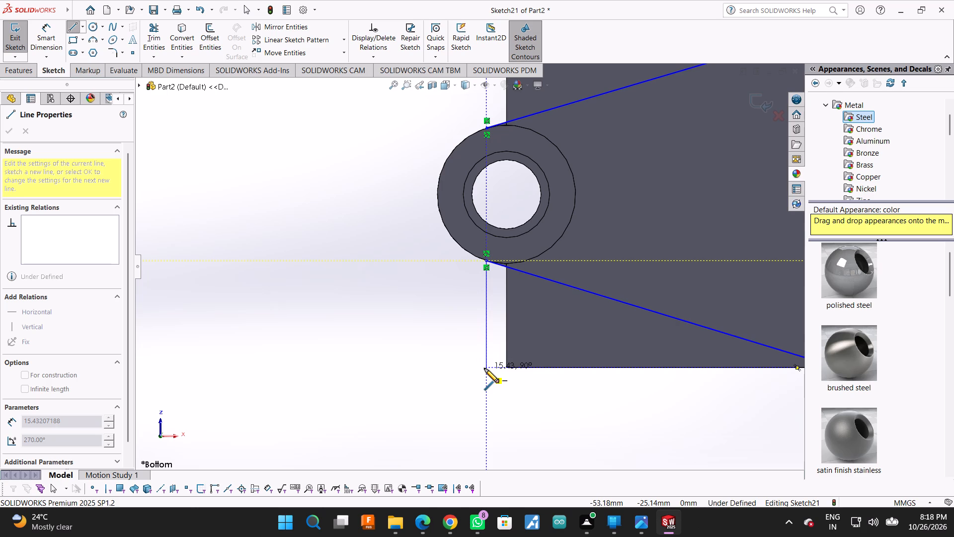
click(484, 368)
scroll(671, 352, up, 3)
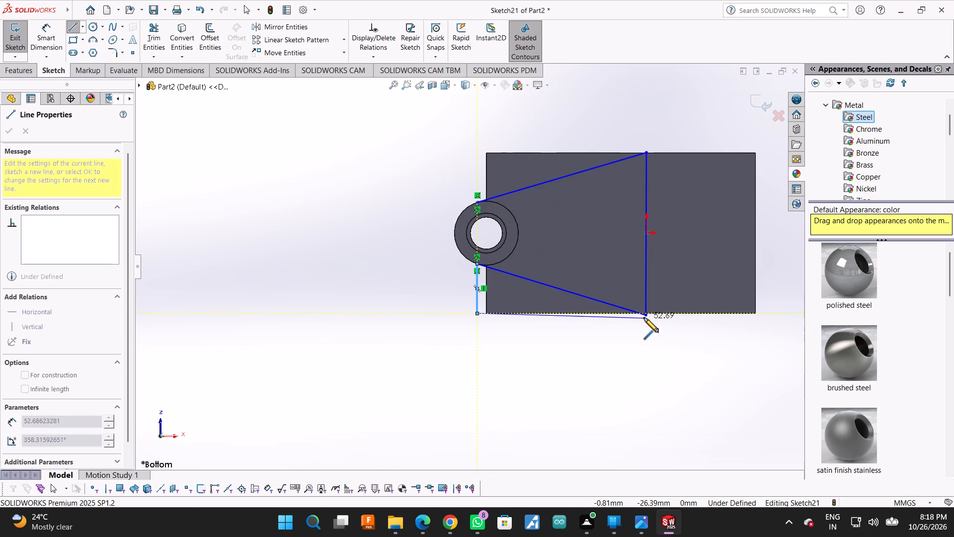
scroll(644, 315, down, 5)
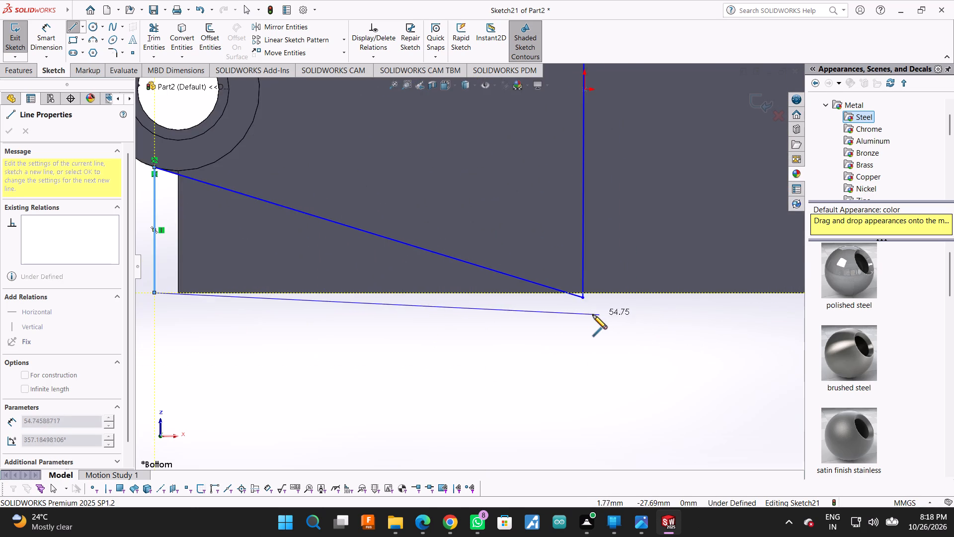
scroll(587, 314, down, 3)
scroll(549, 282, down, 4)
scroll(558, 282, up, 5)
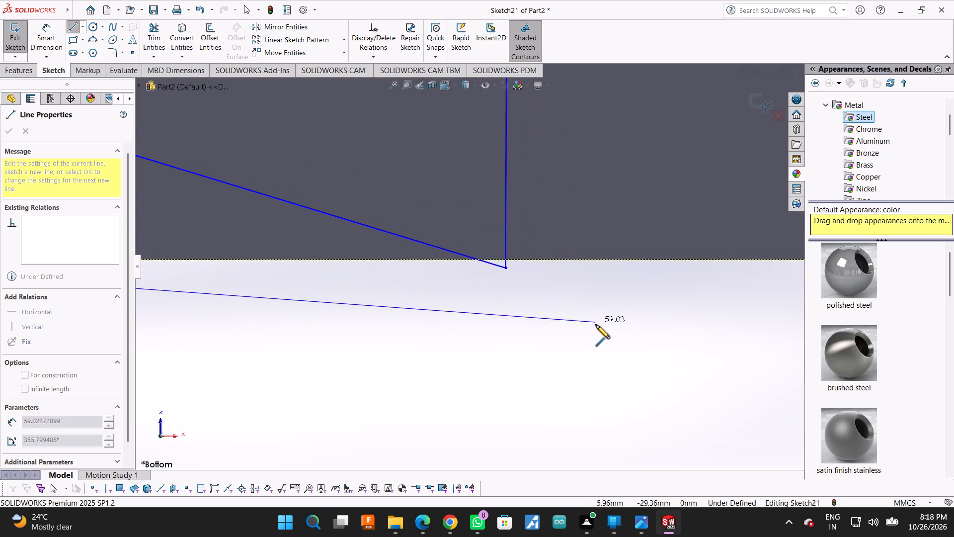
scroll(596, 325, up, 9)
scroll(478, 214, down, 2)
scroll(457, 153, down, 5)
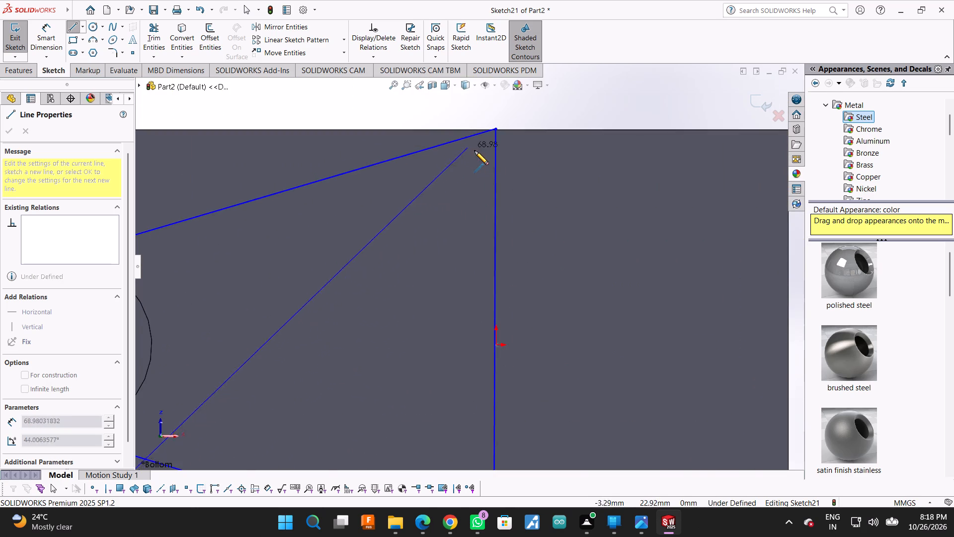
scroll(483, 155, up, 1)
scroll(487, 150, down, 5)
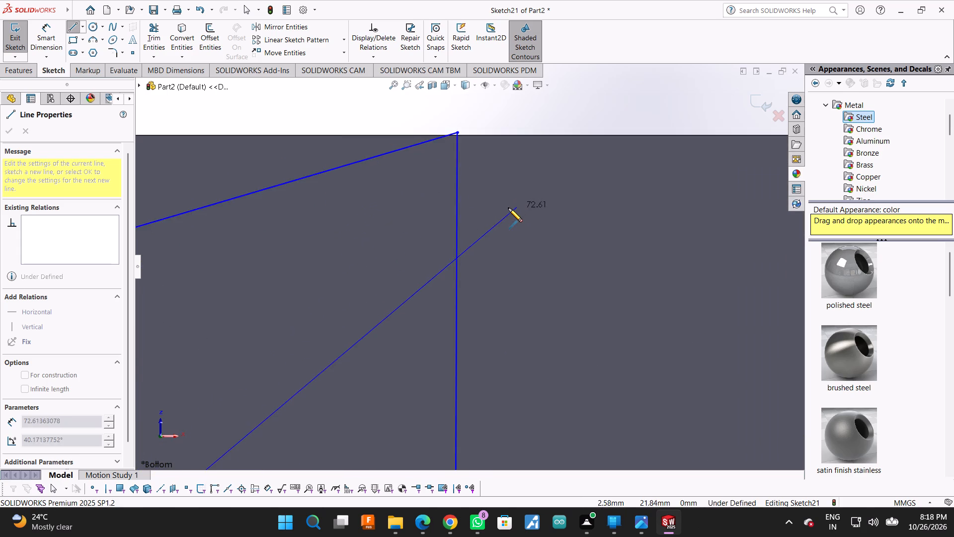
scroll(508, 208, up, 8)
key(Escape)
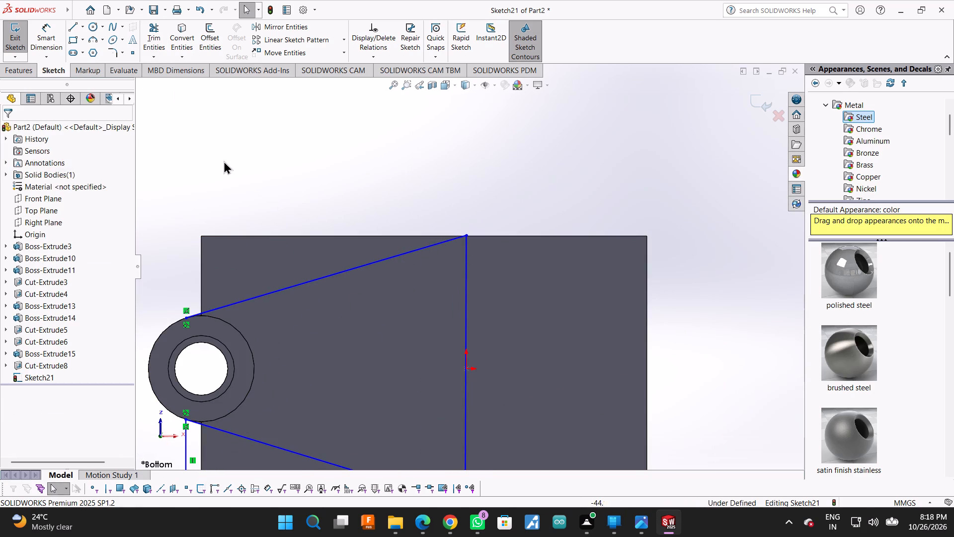
Dimension the length of the full-height vertical line as 50 mm.
click(50, 22)
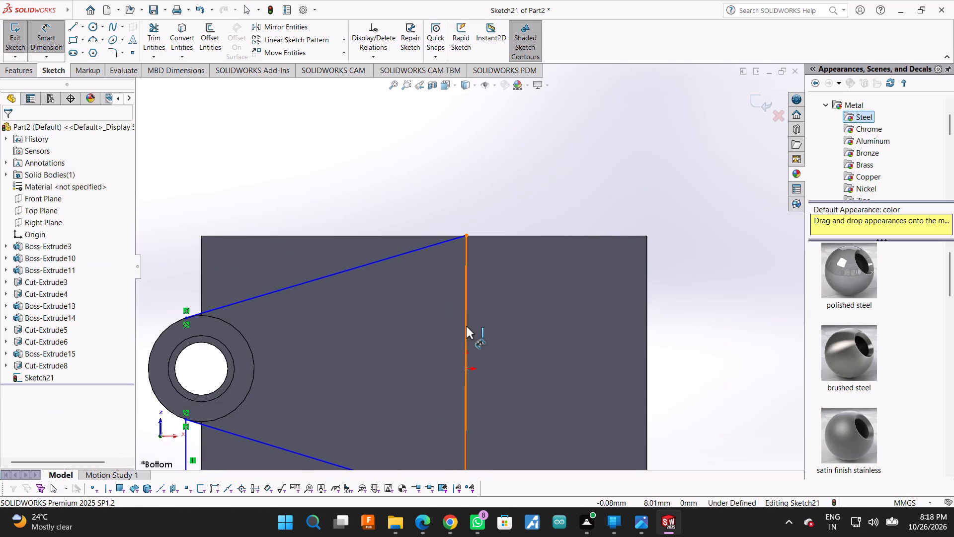
double_click(466, 326)
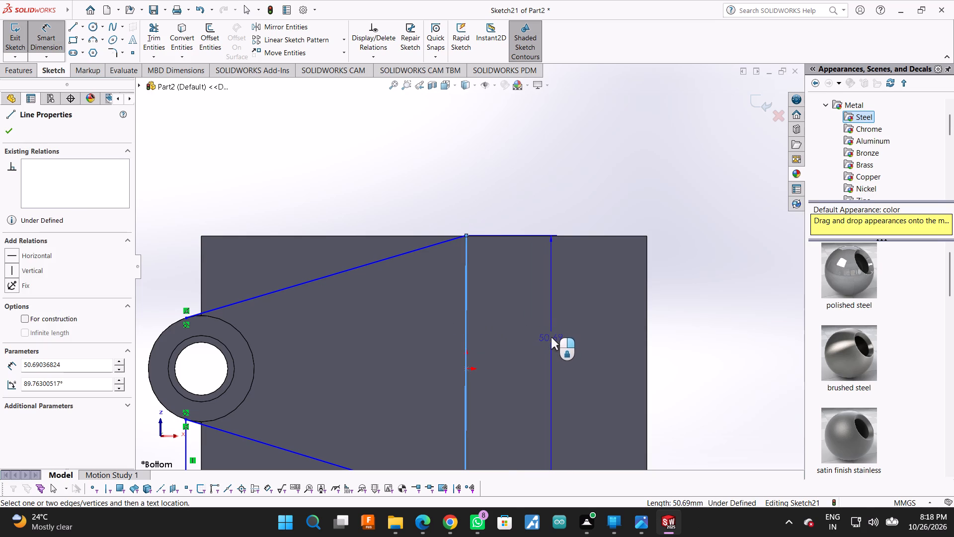
double_click(551, 337)
text(50)
key(Return)
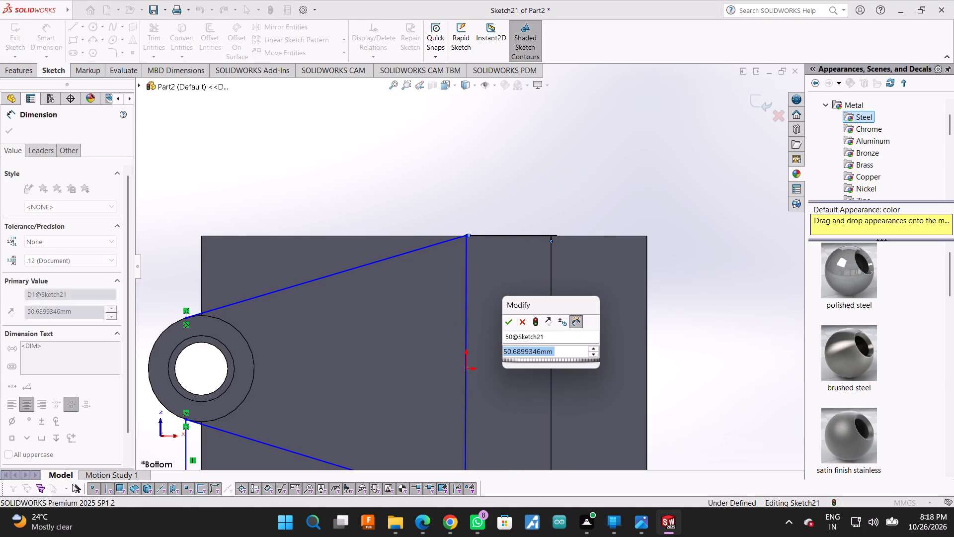
click(567, 353)
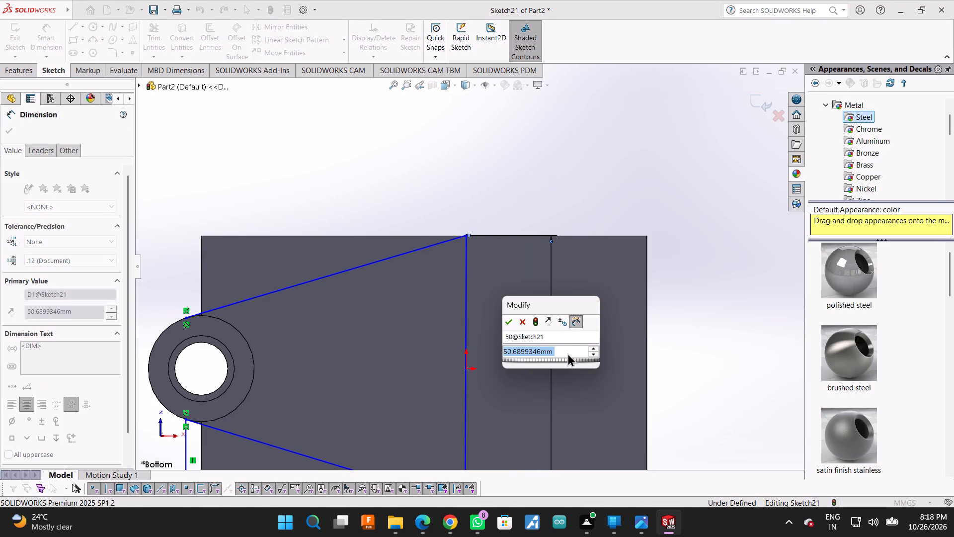
click(567, 353)
text(50)
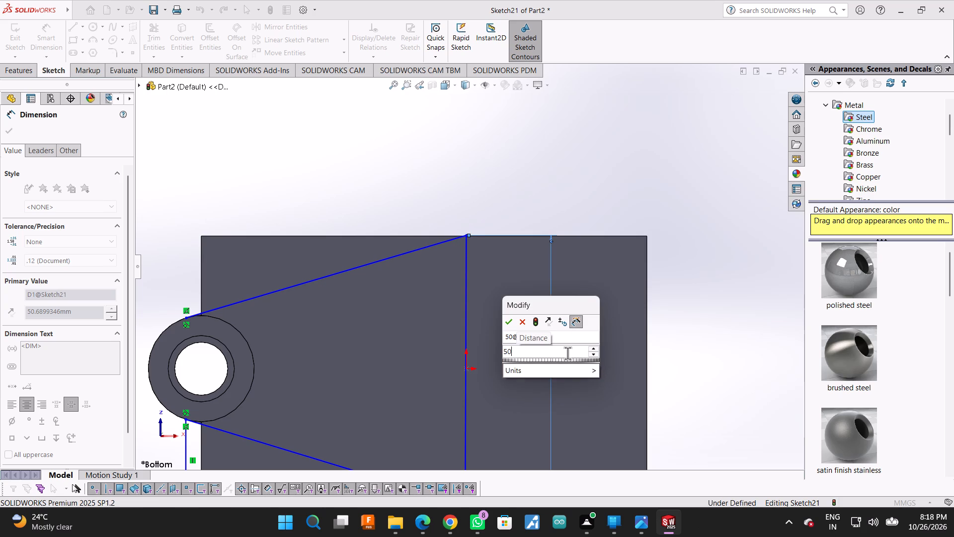
key(Return)
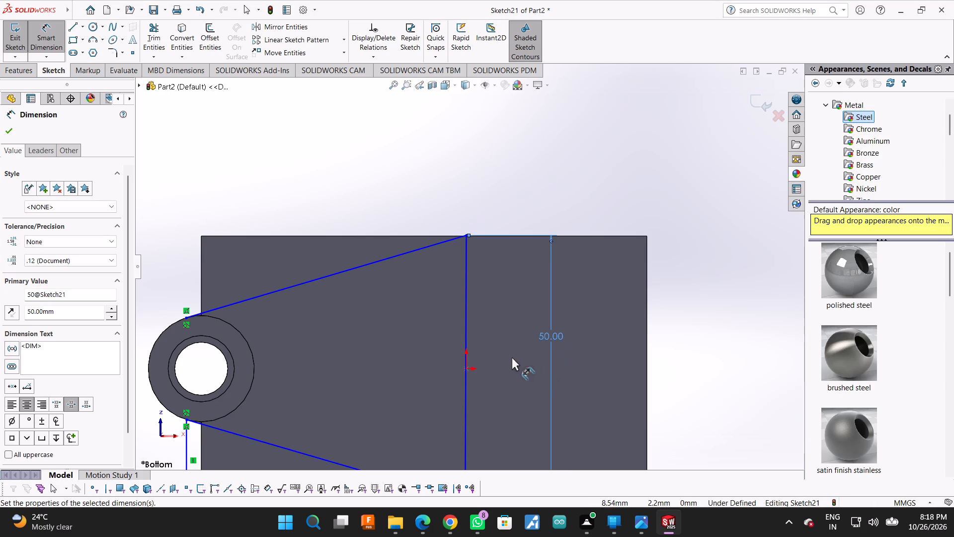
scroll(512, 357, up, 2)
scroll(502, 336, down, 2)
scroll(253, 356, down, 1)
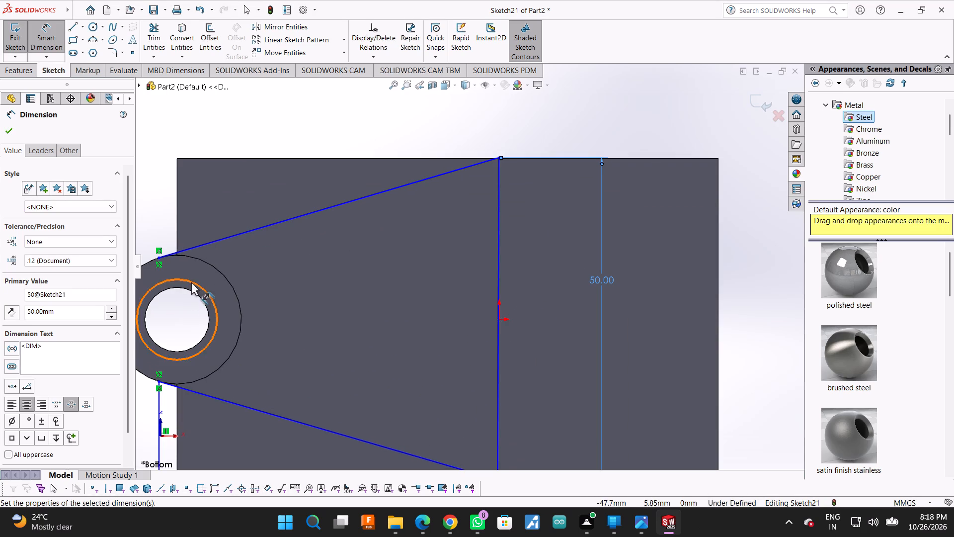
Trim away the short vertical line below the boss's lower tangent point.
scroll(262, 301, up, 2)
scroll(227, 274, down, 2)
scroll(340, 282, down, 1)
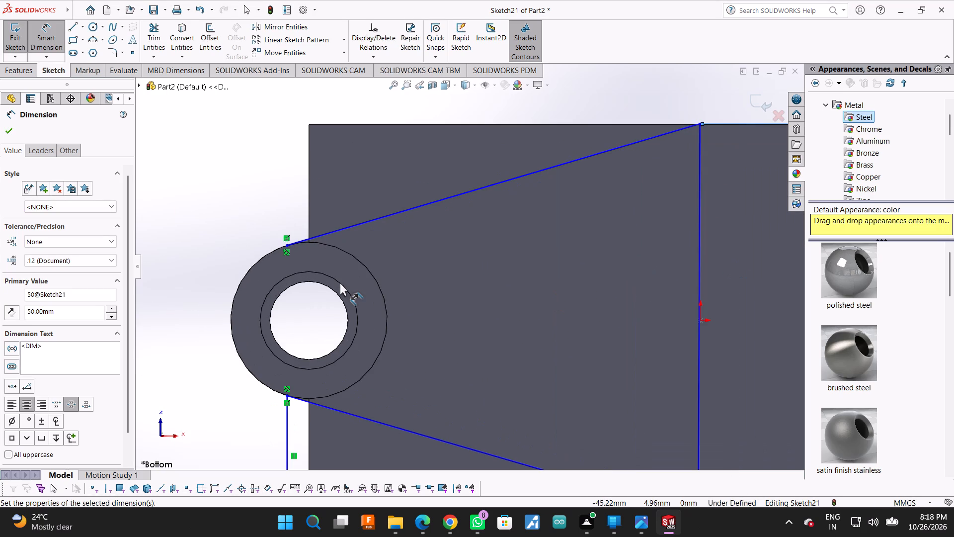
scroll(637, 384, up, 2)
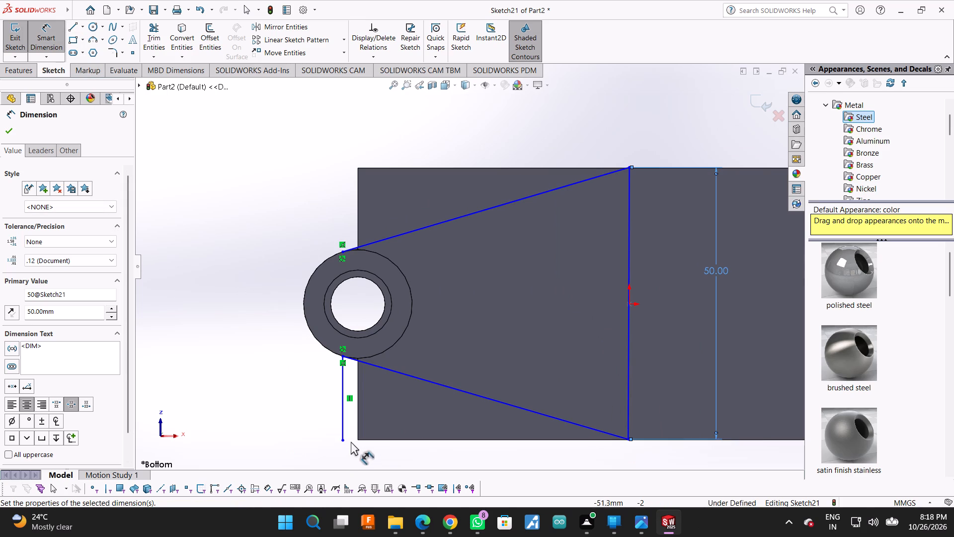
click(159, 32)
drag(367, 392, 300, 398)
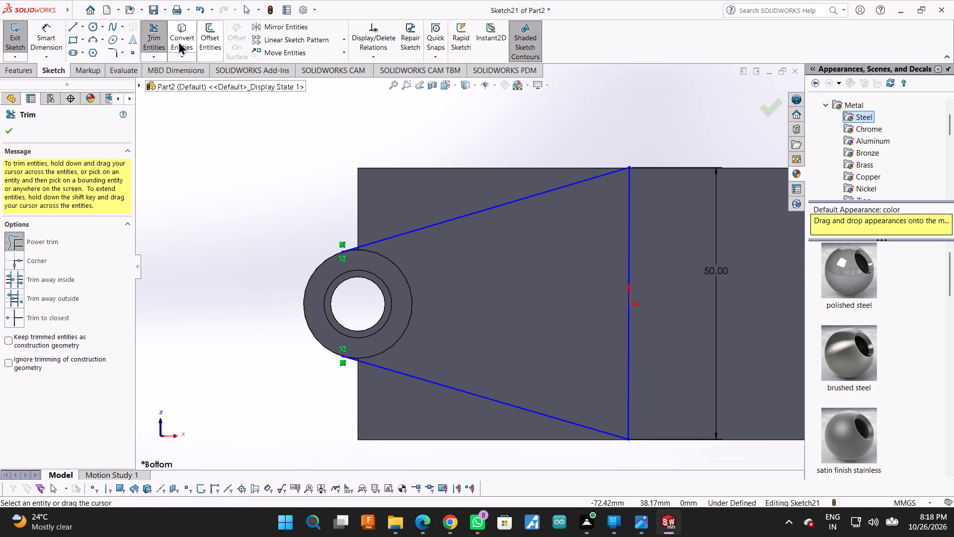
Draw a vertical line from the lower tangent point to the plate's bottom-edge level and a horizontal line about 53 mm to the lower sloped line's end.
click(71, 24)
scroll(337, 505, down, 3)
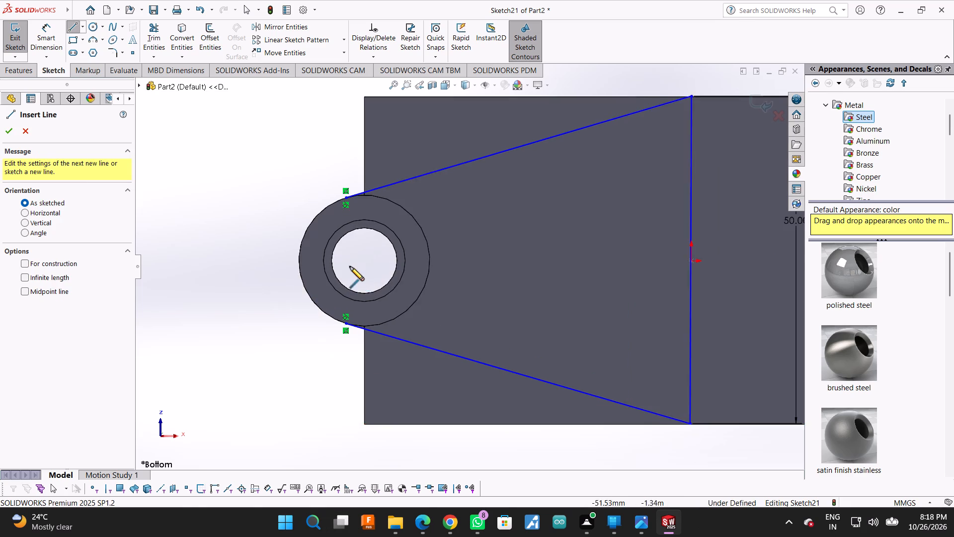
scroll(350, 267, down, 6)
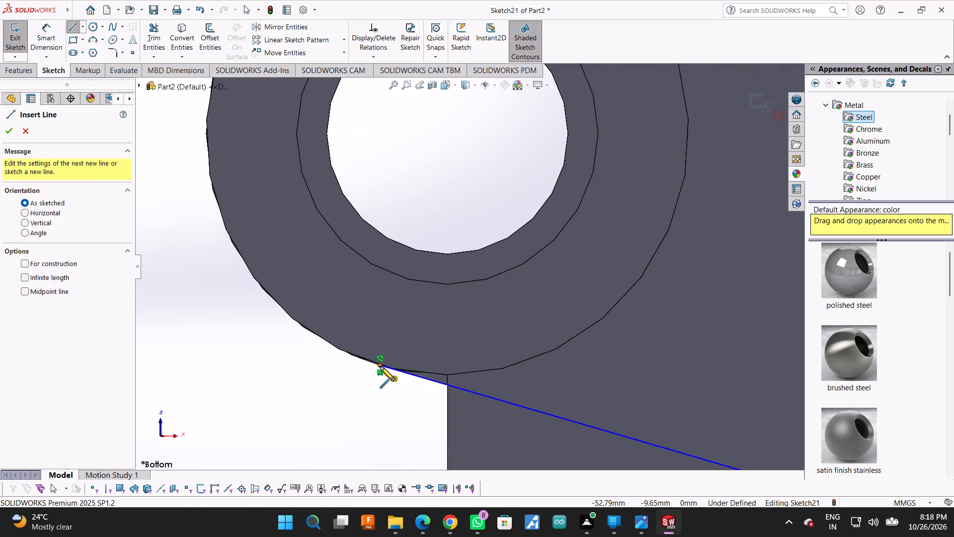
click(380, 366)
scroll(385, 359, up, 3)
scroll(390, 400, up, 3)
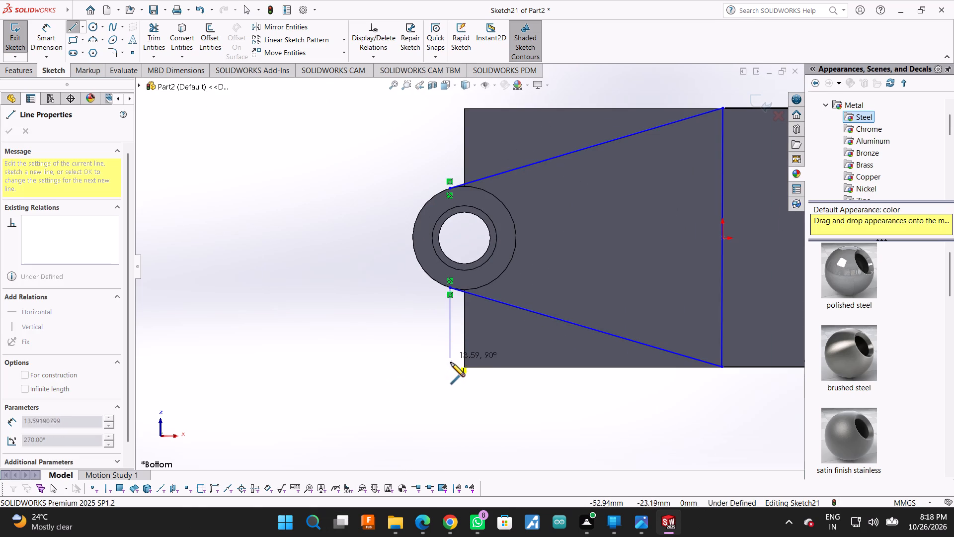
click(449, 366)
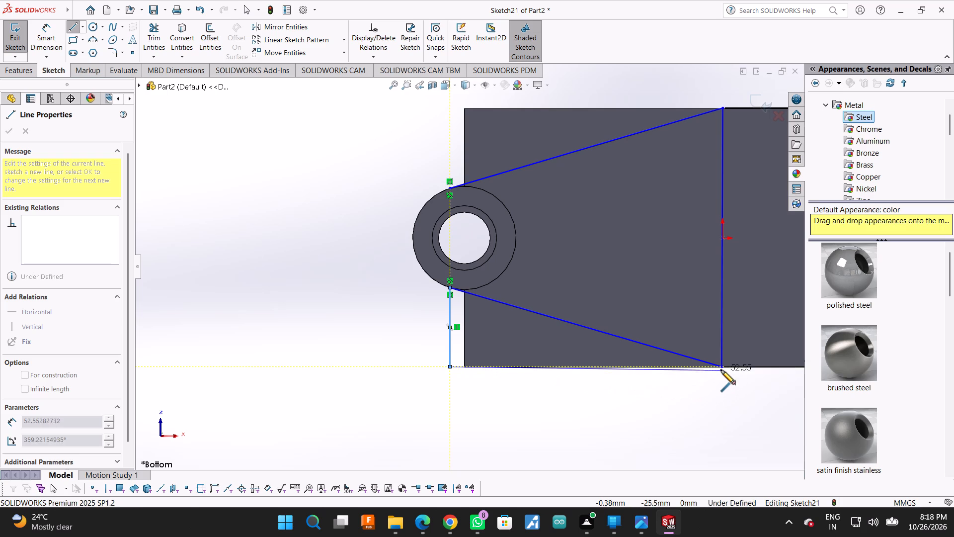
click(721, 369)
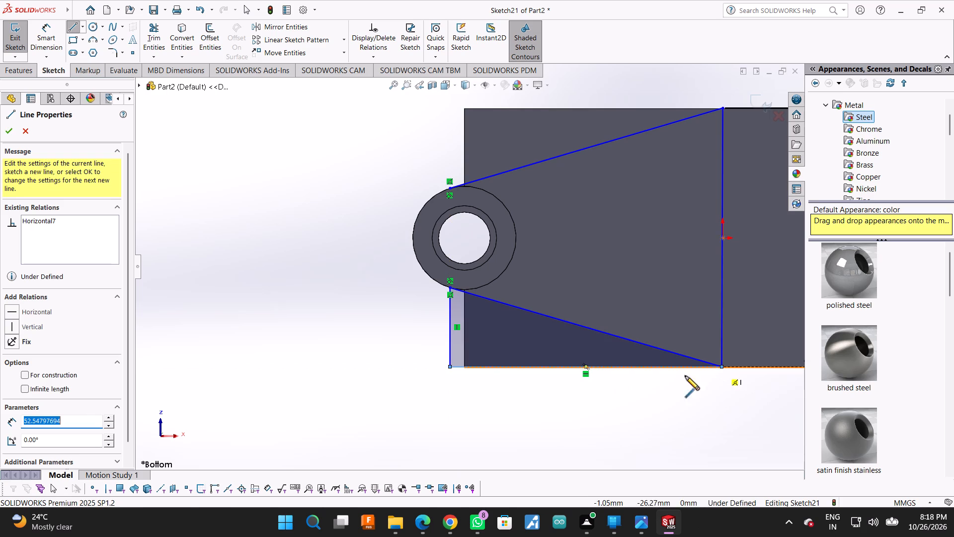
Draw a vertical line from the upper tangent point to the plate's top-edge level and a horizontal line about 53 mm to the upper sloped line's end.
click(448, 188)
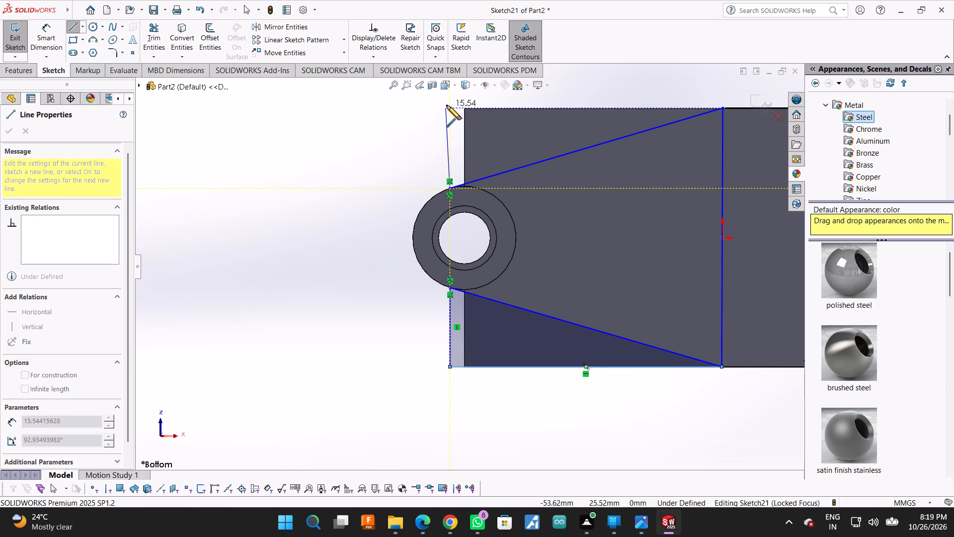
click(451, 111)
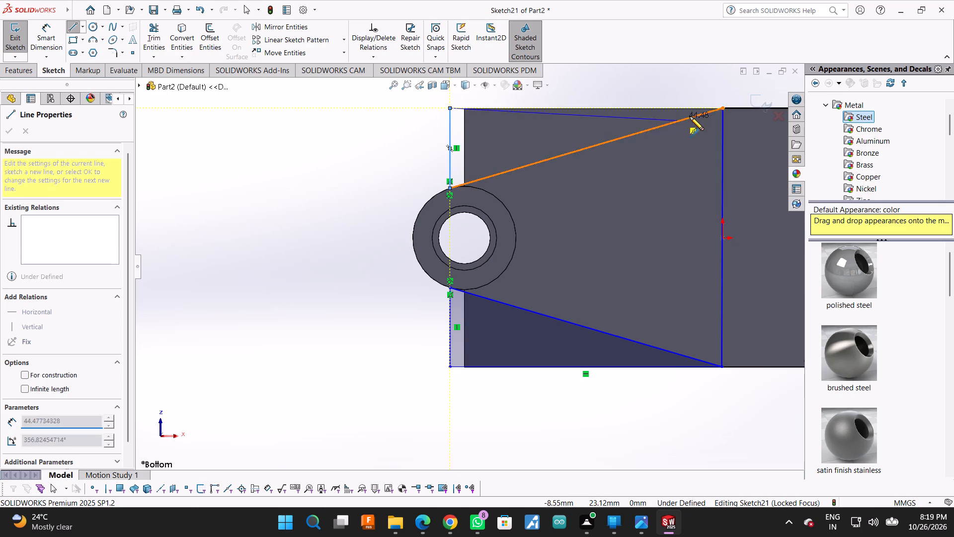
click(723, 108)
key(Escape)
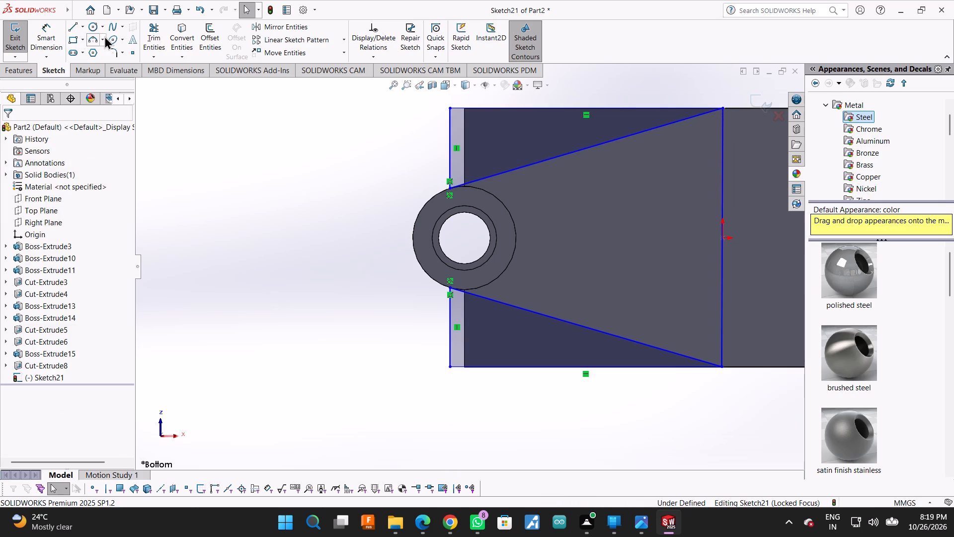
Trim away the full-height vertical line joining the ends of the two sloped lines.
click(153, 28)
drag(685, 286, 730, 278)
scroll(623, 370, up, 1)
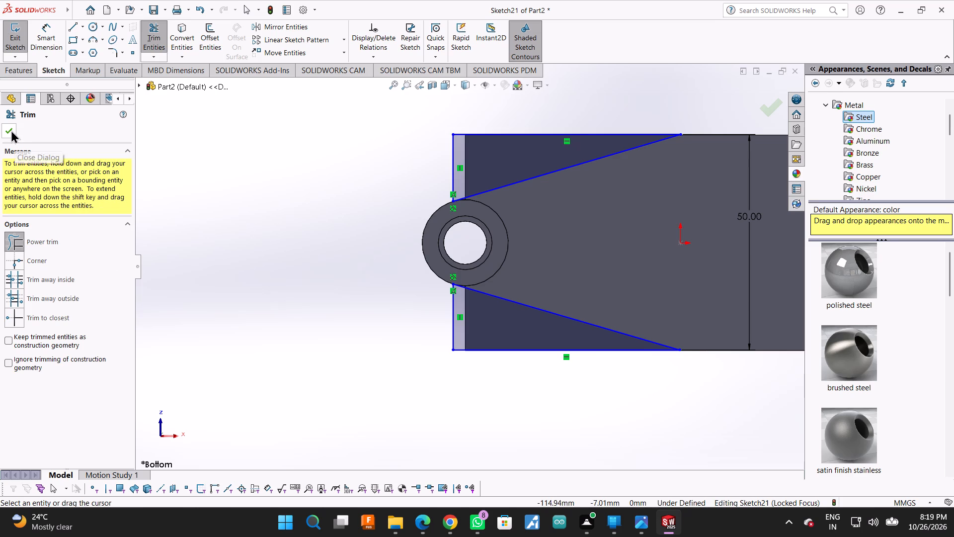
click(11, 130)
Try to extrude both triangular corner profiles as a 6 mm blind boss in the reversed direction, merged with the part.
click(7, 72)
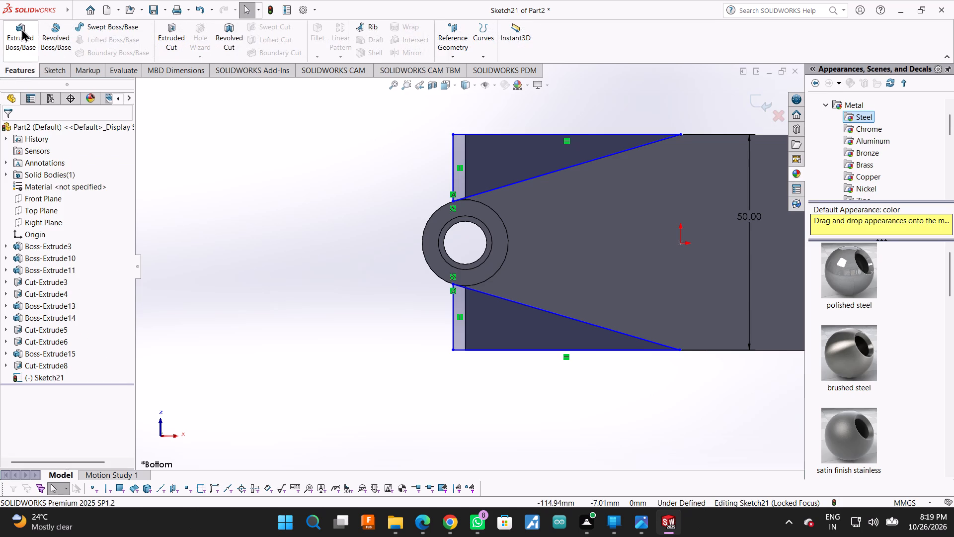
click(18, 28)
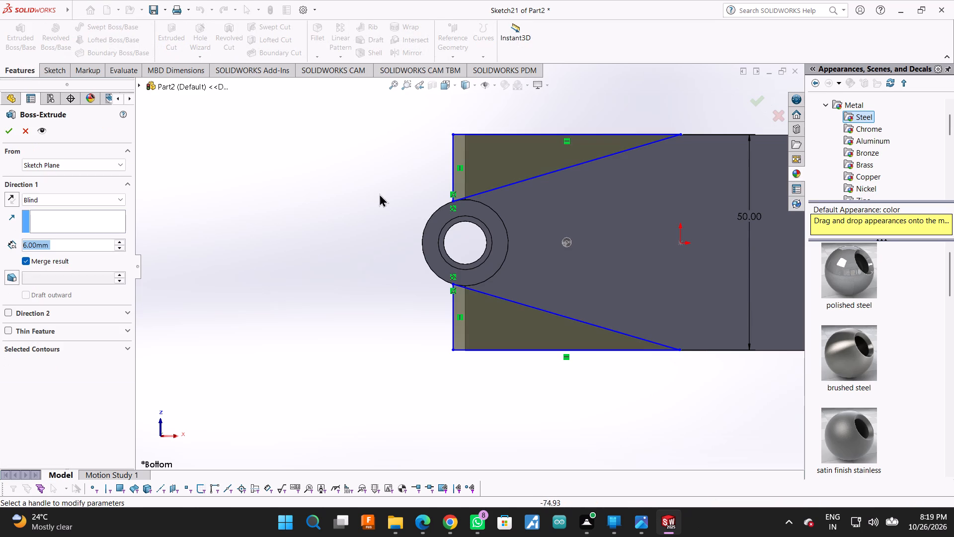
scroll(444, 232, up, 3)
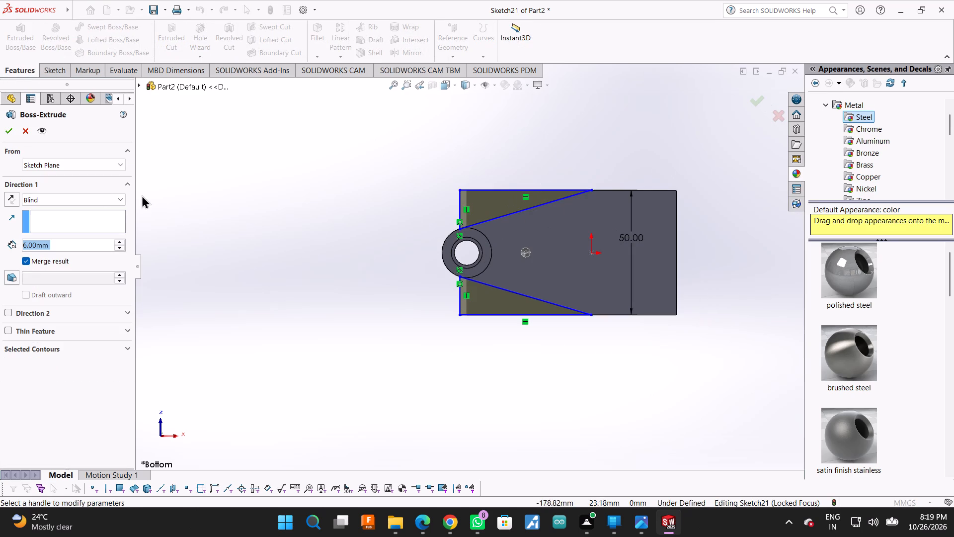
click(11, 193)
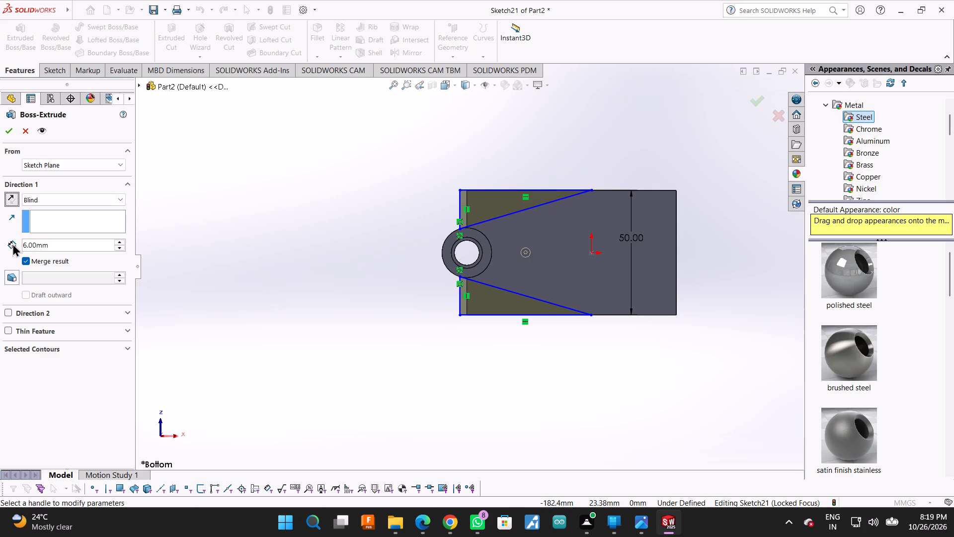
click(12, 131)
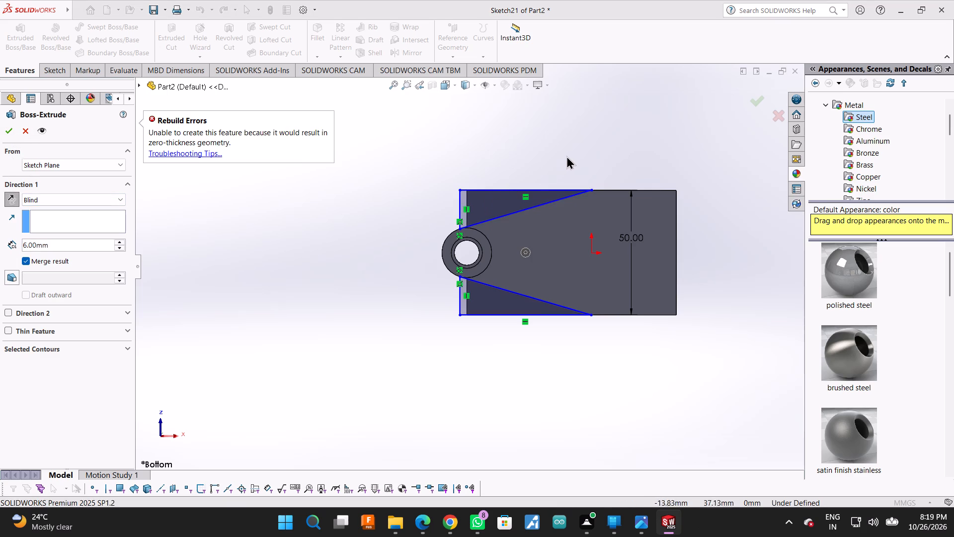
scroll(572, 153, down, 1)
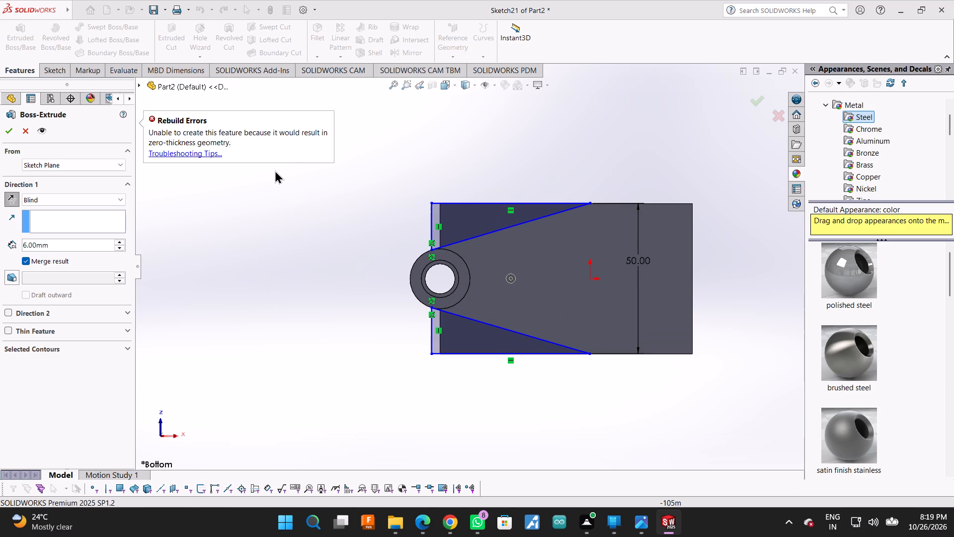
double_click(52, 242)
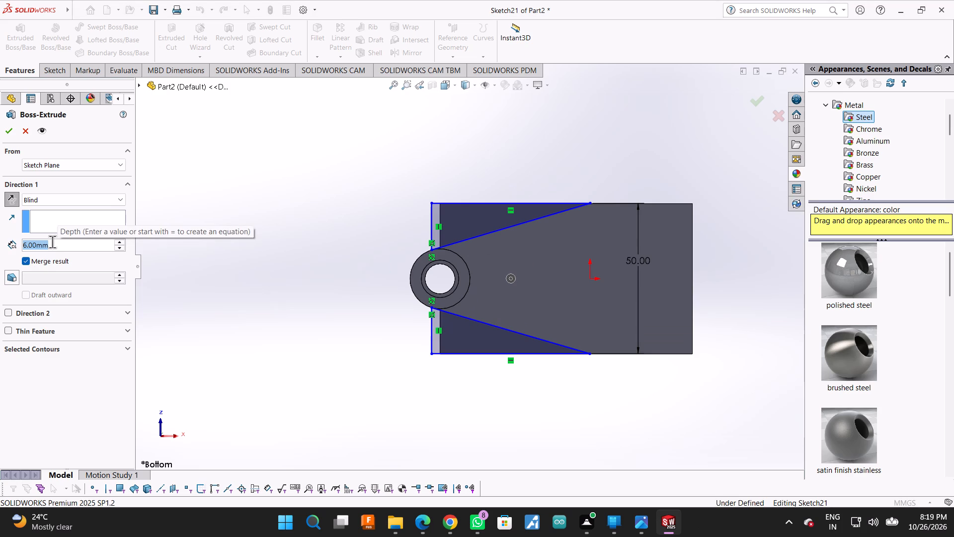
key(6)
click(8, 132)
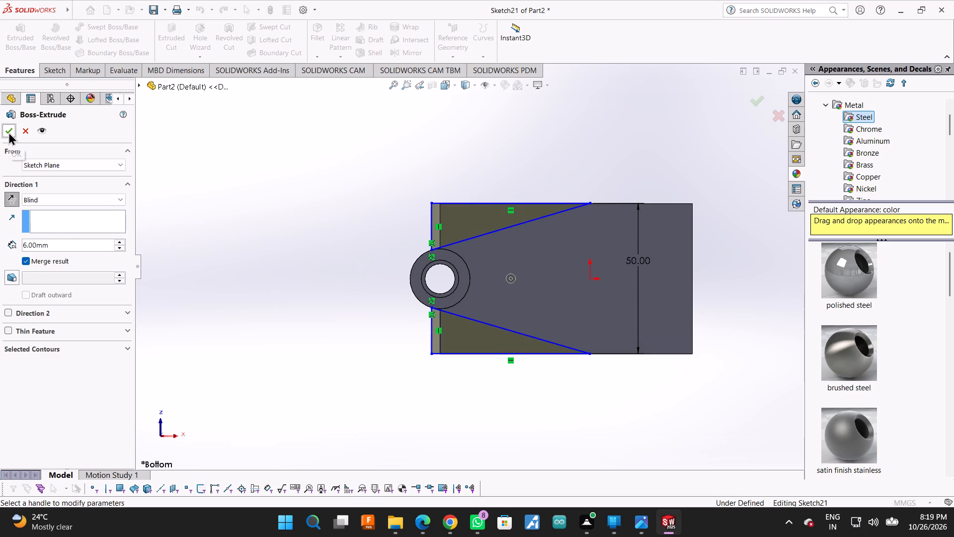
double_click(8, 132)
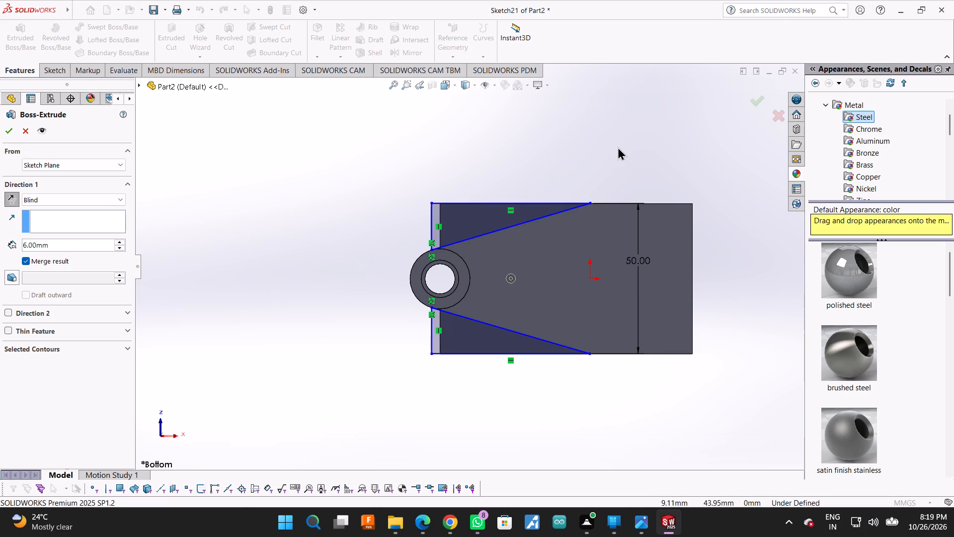
Examine where the upper corner profile's sloped and horizontal lines meet at the plate's top edge.
scroll(620, 212, down, 4)
scroll(538, 211, down, 3)
scroll(580, 201, down, 2)
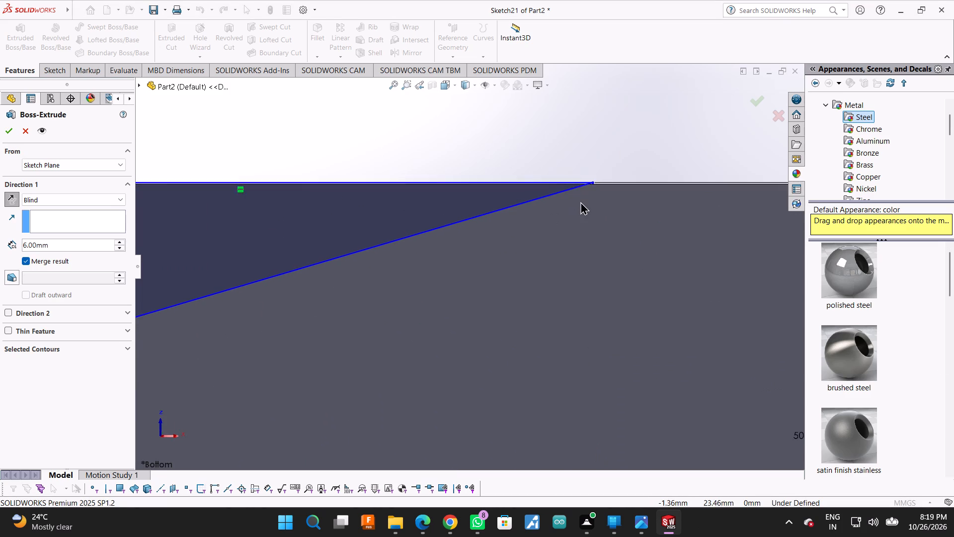
scroll(585, 201, up, 3)
scroll(587, 202, down, 6)
scroll(523, 249, down, 1)
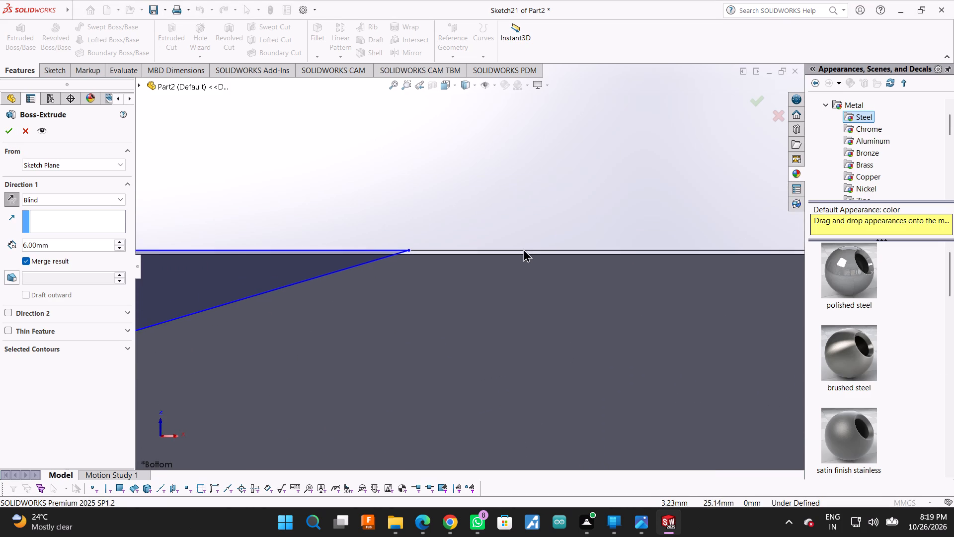
scroll(523, 249, down, 1)
scroll(524, 249, up, 11)
scroll(603, 319, up, 1)
Cancel the extrusion and undo the redrawn corner profiles, back to the sketch with the 30 mm dimension on the plate's bottom edge.
key(ctrl+z)
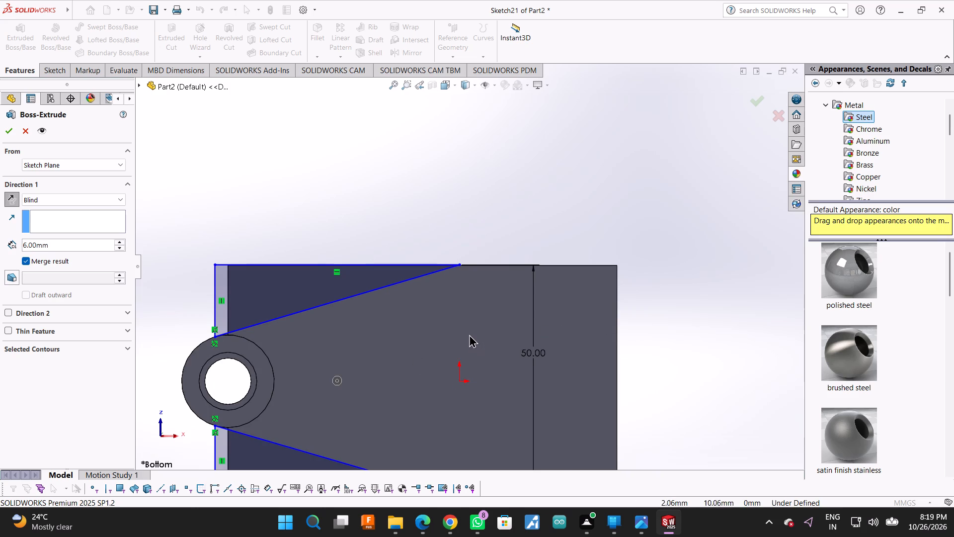
key(ctrl+z)
key(ctrl+z)
key(ctrl+z)
key(ctrl+z)
key(ctrl+z)
ctrl+scroll(491, 307, up, 5)
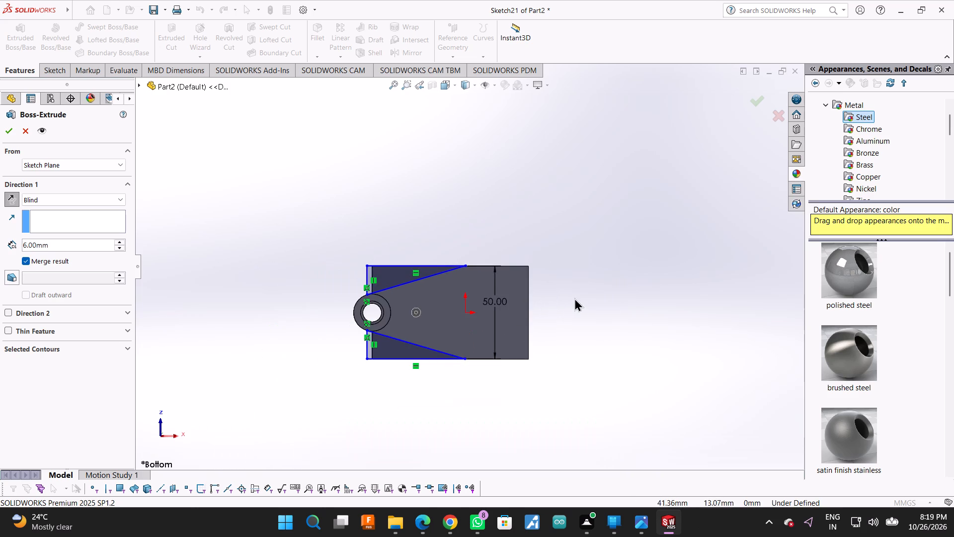
scroll(491, 330, down, 4)
key(ctrl+z)
key(ctrl+z)
key(Escape)
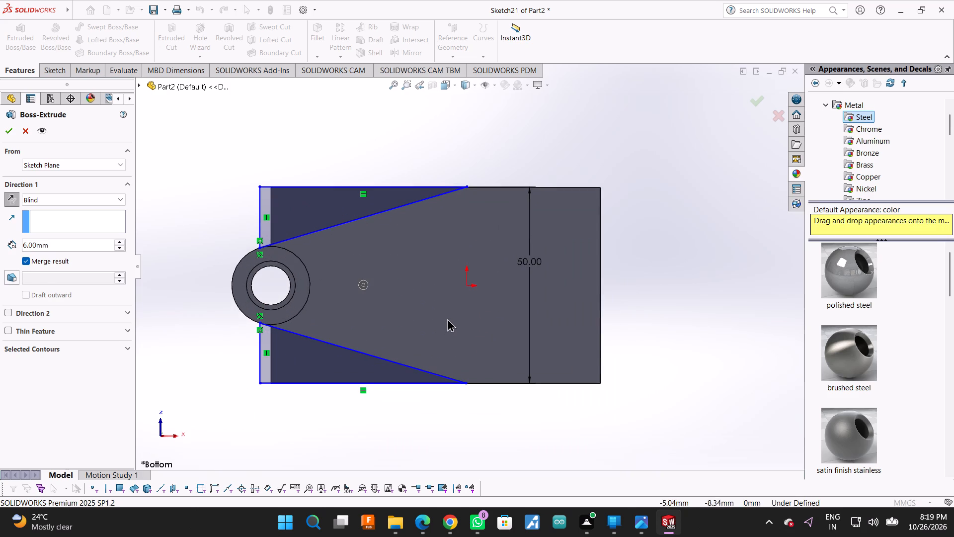
key(ctrl+z)
key(ctrl+z)
key(ctrl+z)
key(ctrl+z)
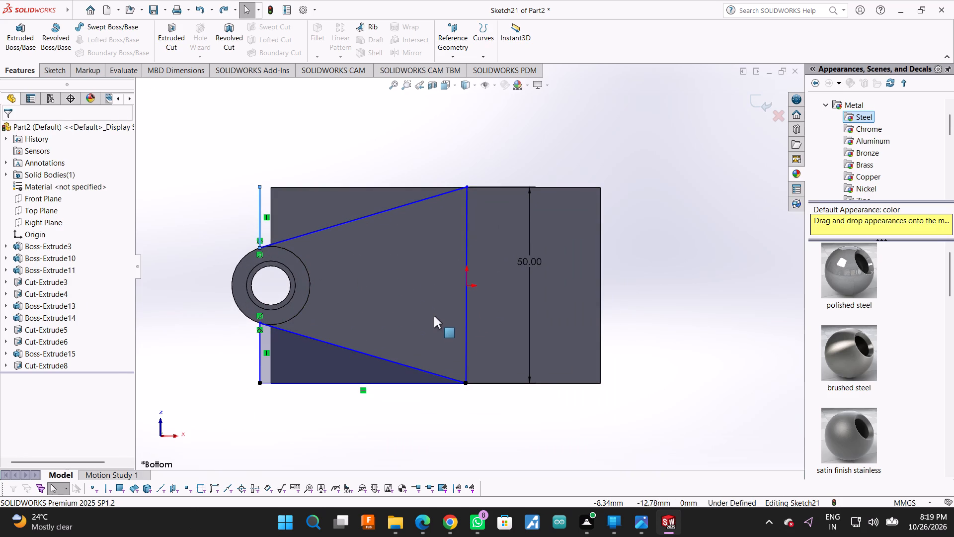
key(ctrl+z)
key(ctrl+z)
key(ctrl+z)
key(ctrl+z)
key(ctrl+z)
key(ctrl+z)
key(ctrl+z)
key(ctrl+z)
key(ctrl+z)
key(ctrl+z)
key(ctrl+z)
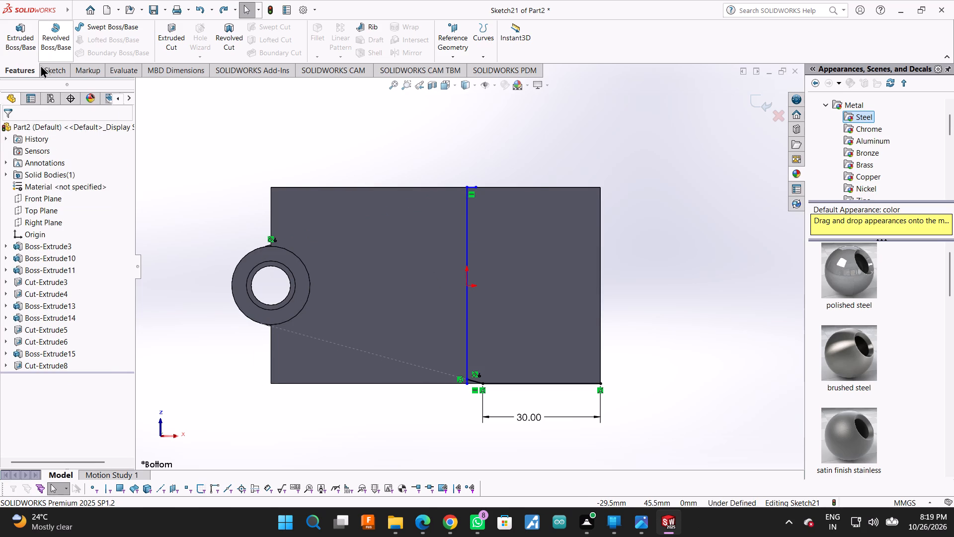
Trim away the full-height vertical line and the short sloped line beside the 30 mm bottom line.
click(24, 65)
click(62, 72)
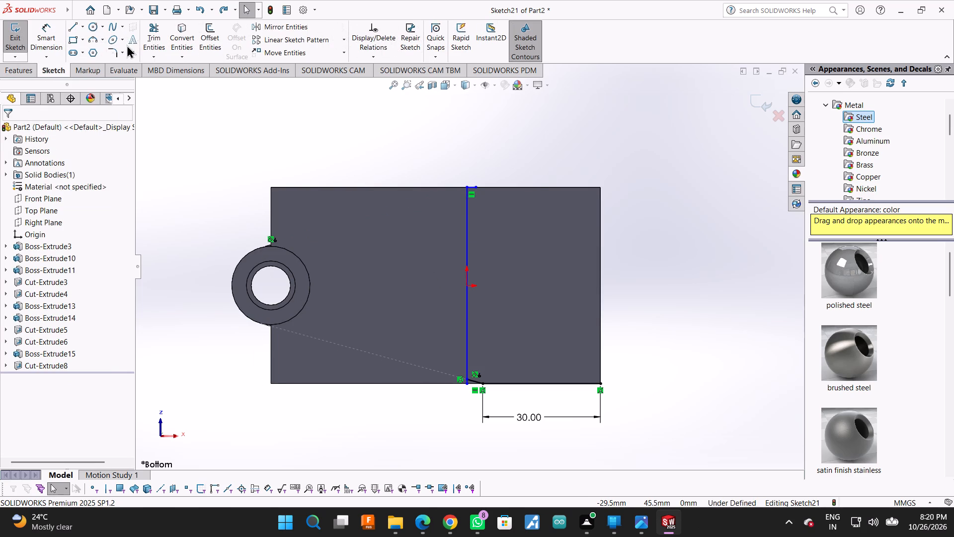
drag(362, 180, 475, 303)
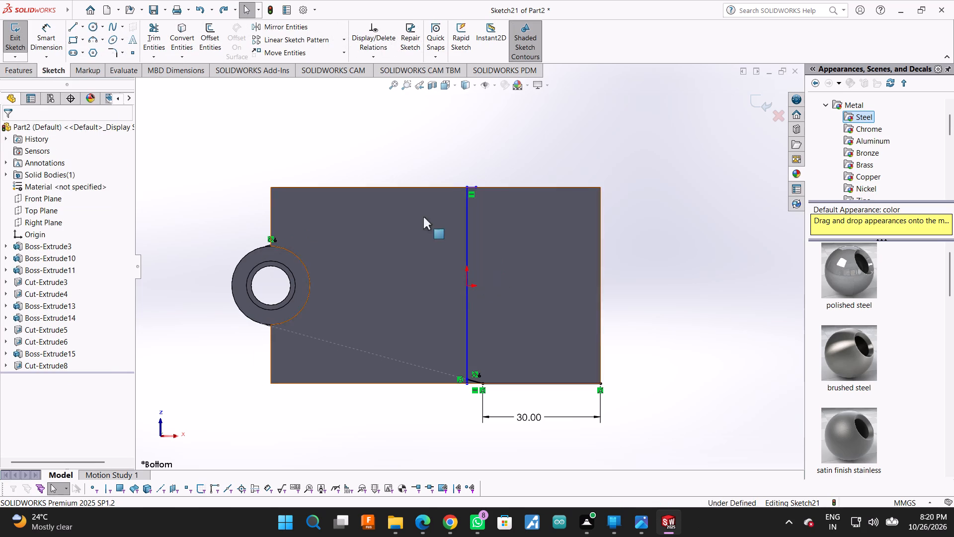
click(154, 37)
drag(528, 215, 349, 401)
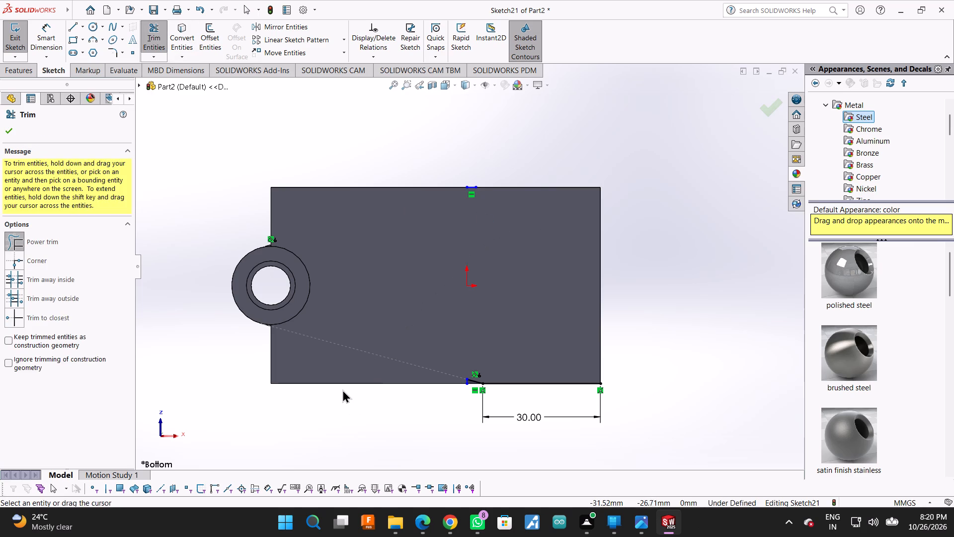
scroll(385, 352, down, 1)
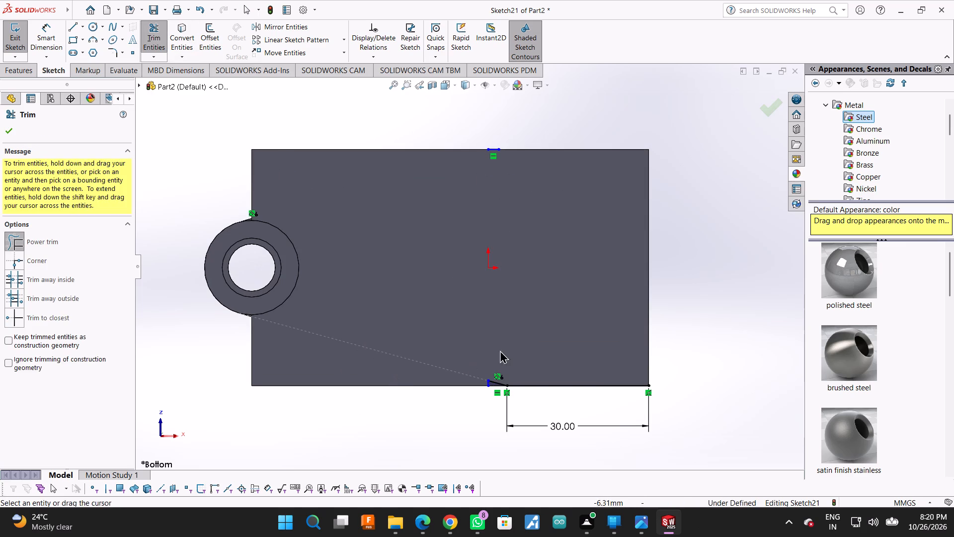
drag(518, 346, 482, 401)
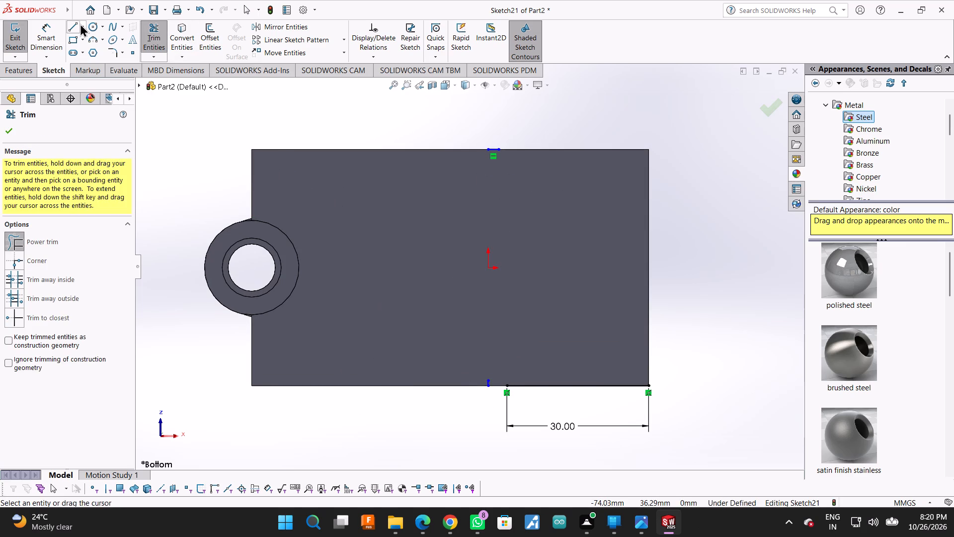
Set the length dimension of the line on the plate's bottom edge to 34 mm.
click(71, 22)
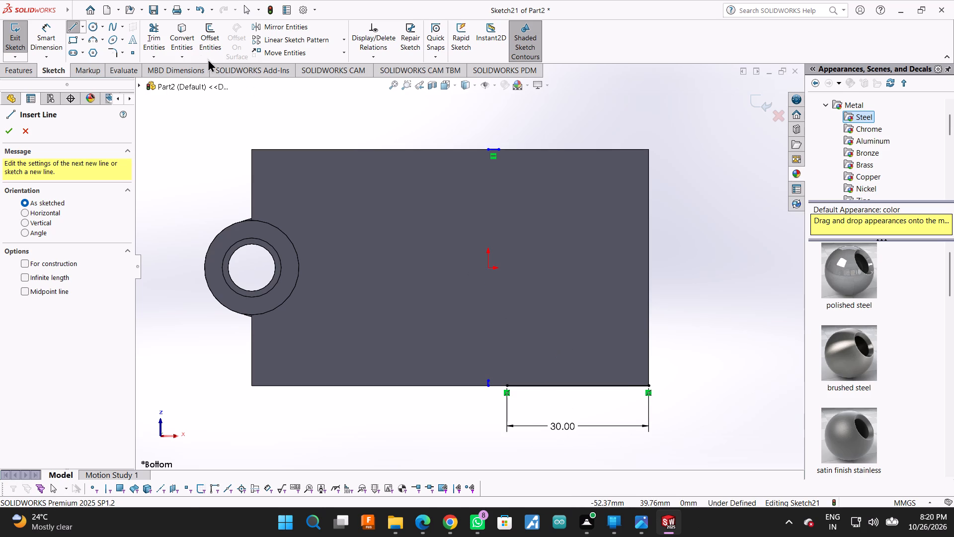
key(Escape)
click(47, 26)
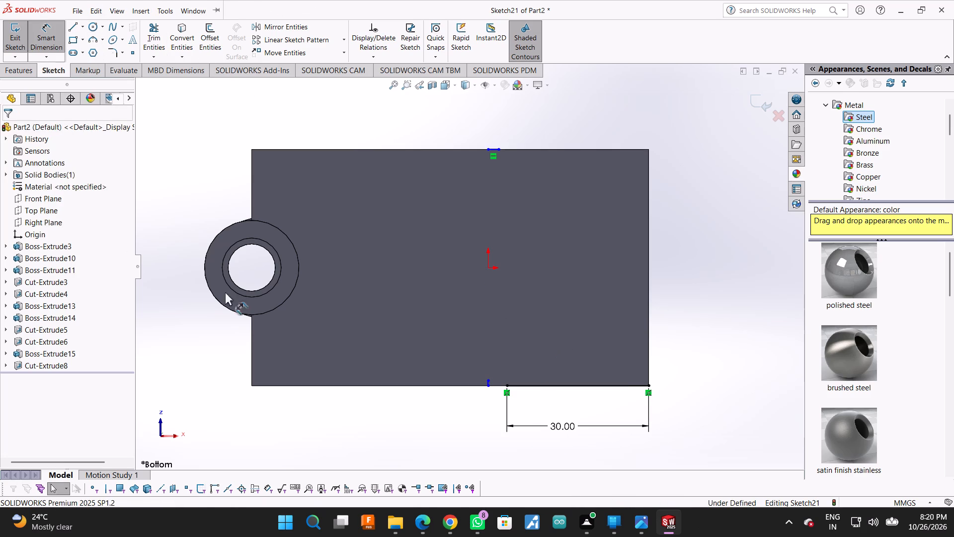
click(567, 428)
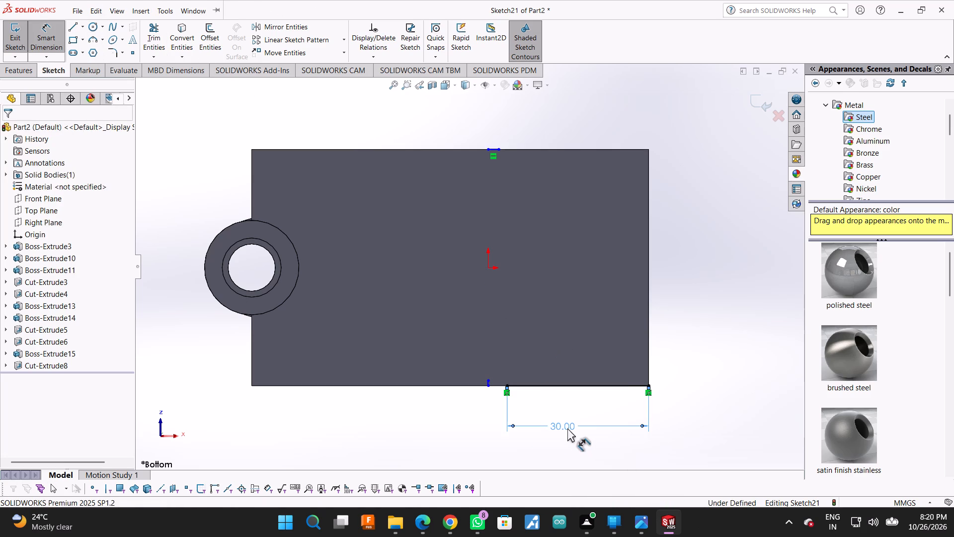
double_click(87, 316)
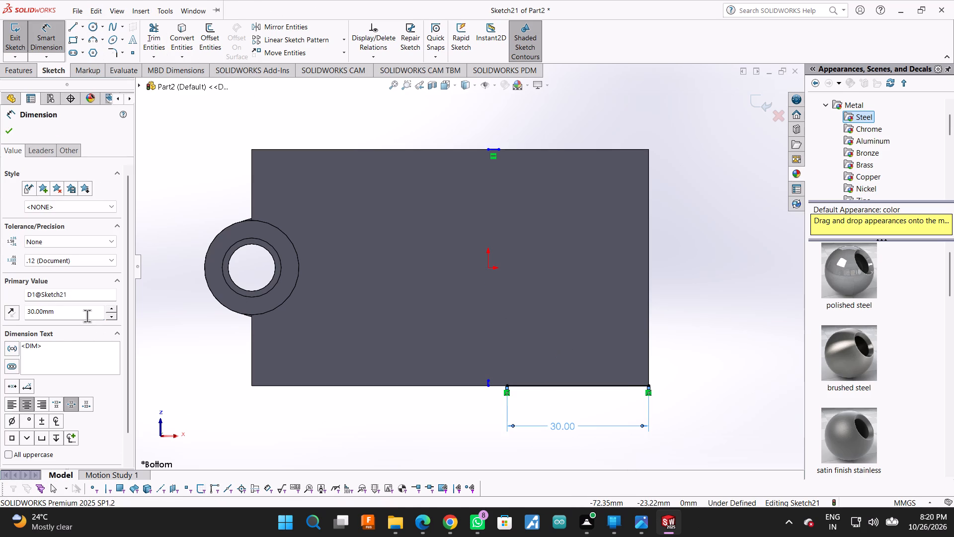
text(34)
key(Return)
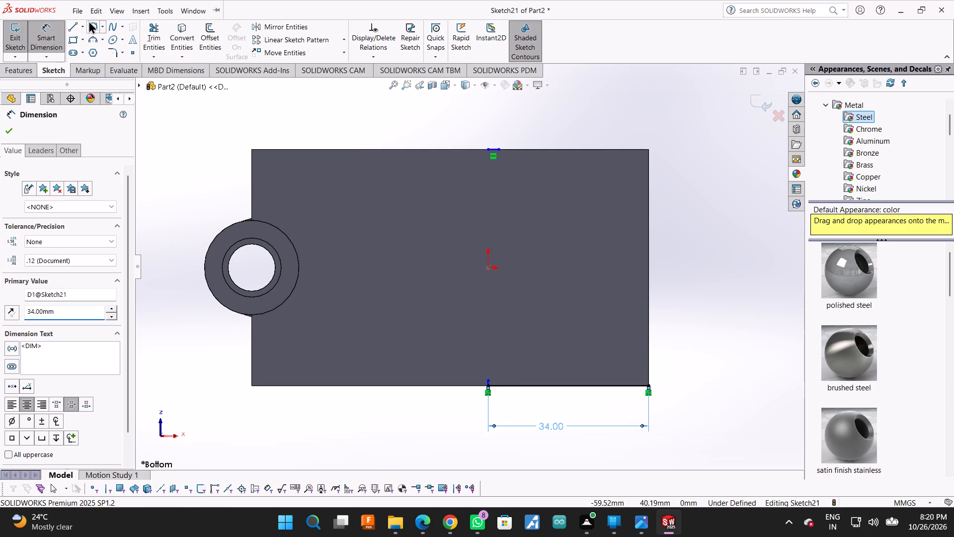
click(15, 127)
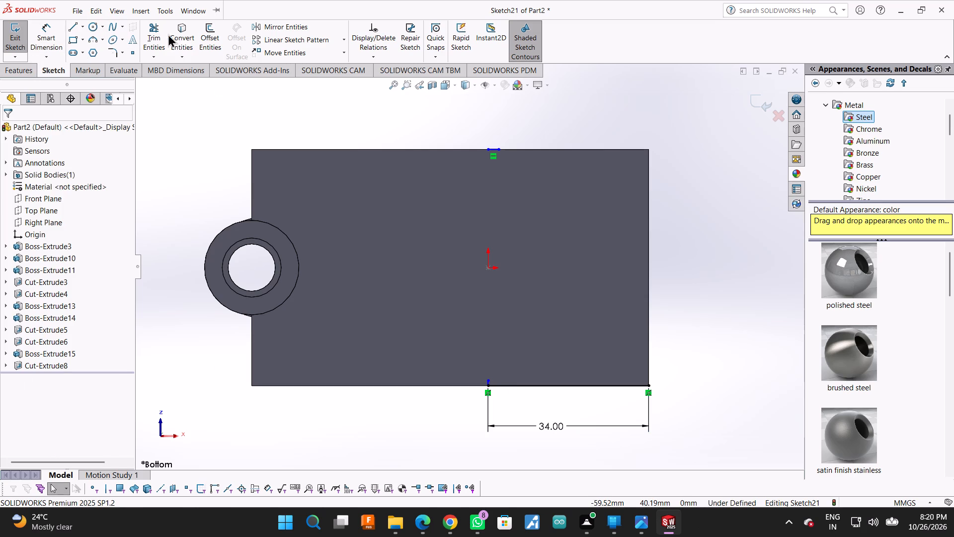
Trim away the leftover short line segments at the plate's bottom and top edges.
click(157, 29)
drag(530, 349, 487, 381)
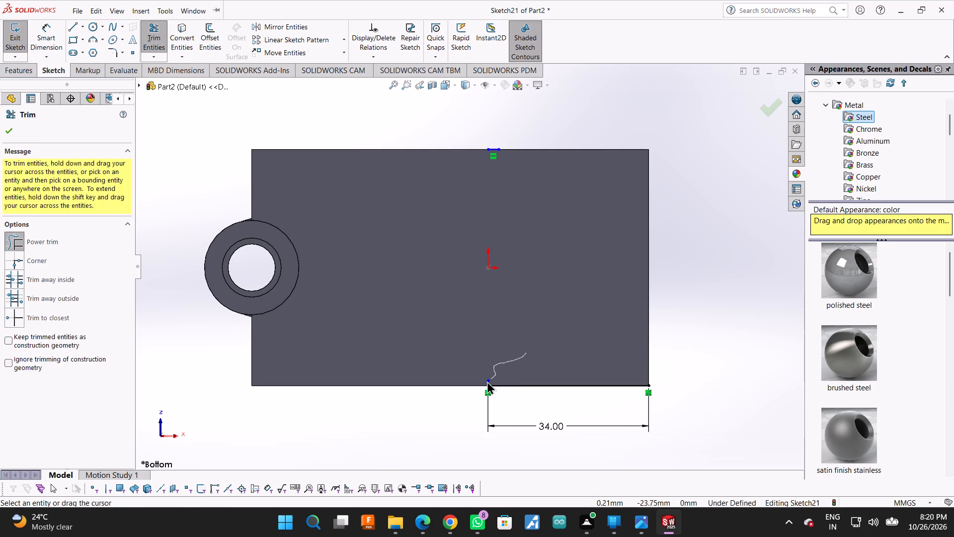
drag(487, 381, 484, 376)
drag(510, 377, 482, 382)
scroll(495, 328, down, 2)
scroll(473, 275, up, 3)
scroll(463, 139, down, 1)
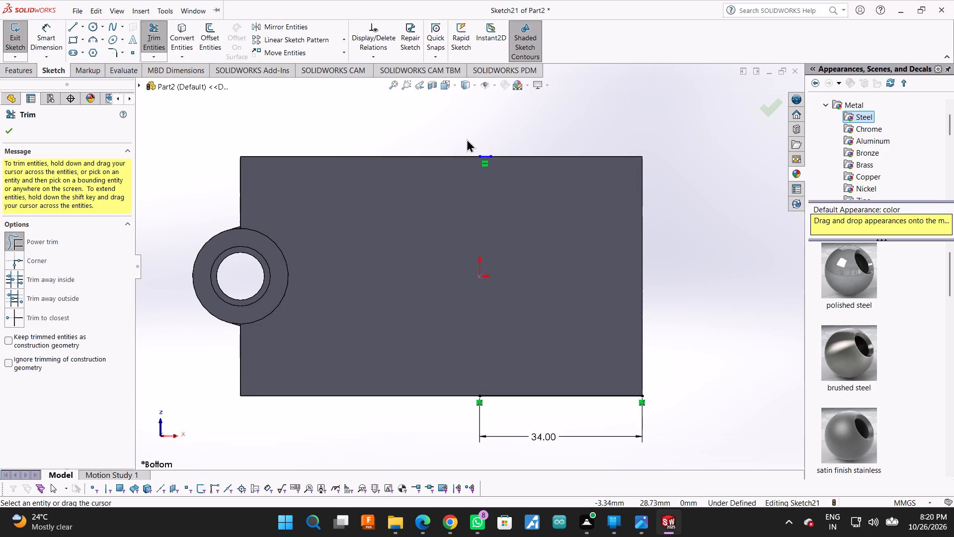
drag(494, 141, 490, 183)
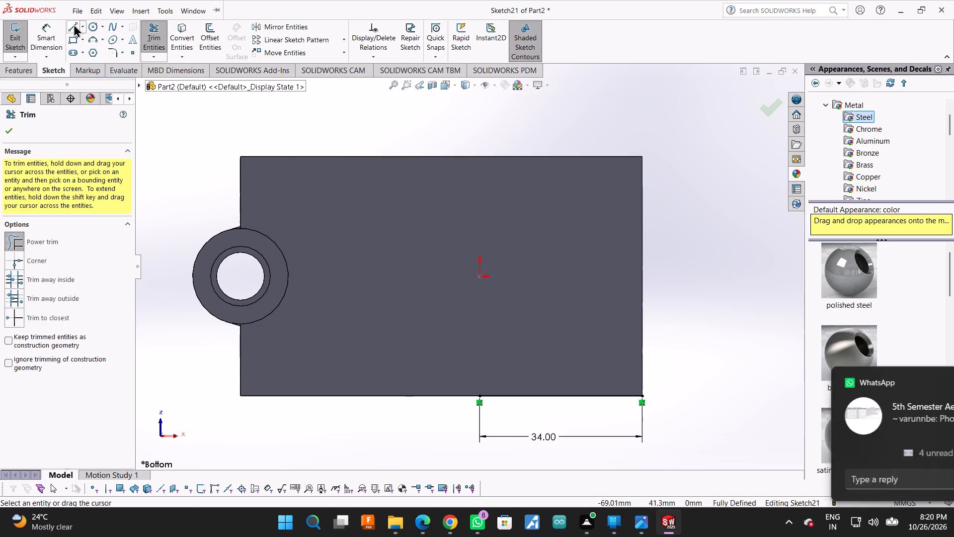
Sketch a vertical line about 50 mm long from the inner end of the 34 mm line up to the plate's top edge.
click(74, 24)
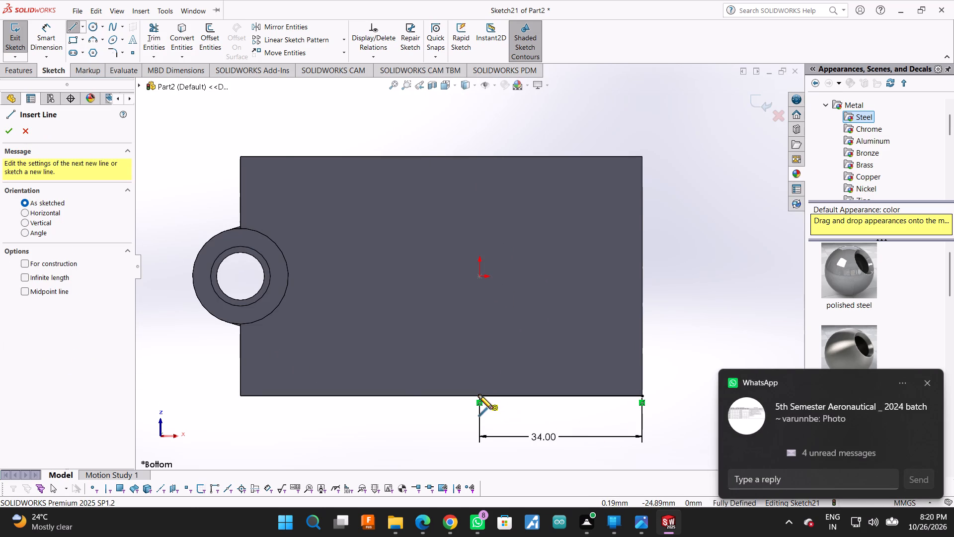
click(480, 395)
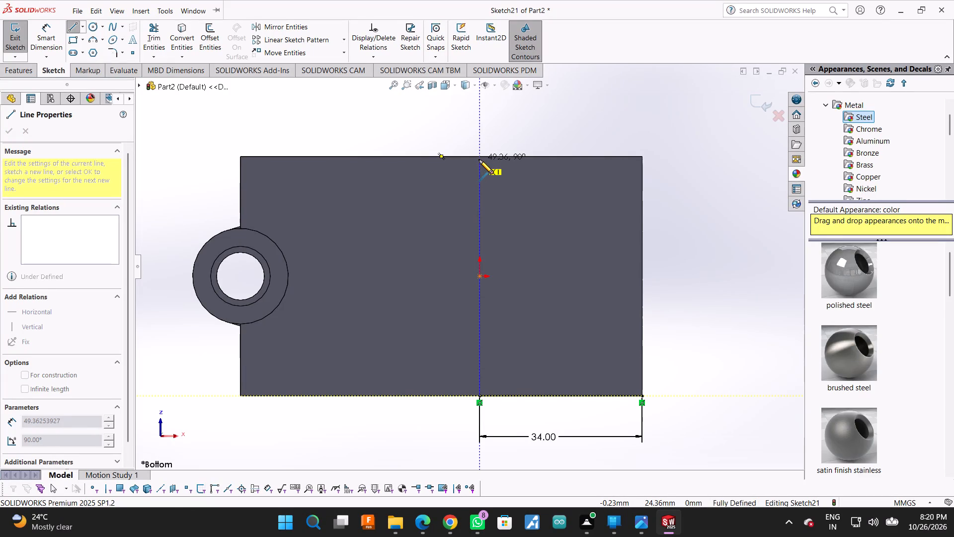
scroll(481, 160, up, 2)
scroll(481, 160, down, 7)
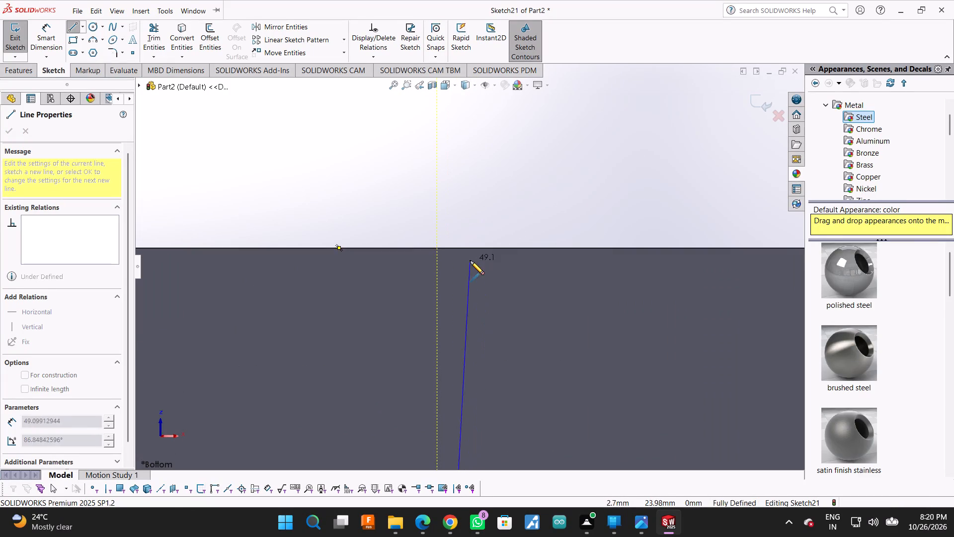
click(437, 248)
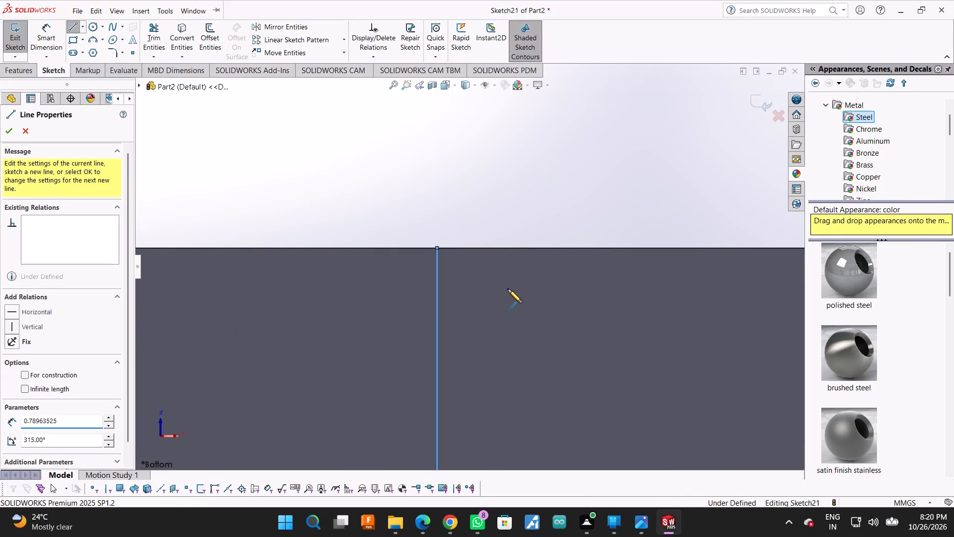
scroll(508, 289, up, 2)
key(Escape)
scroll(470, 311, up, 7)
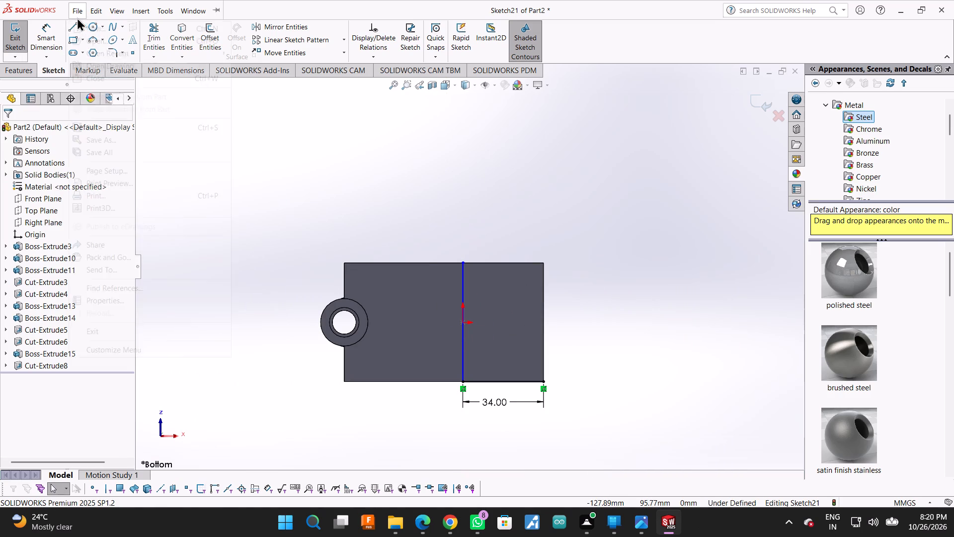
click(356, 99)
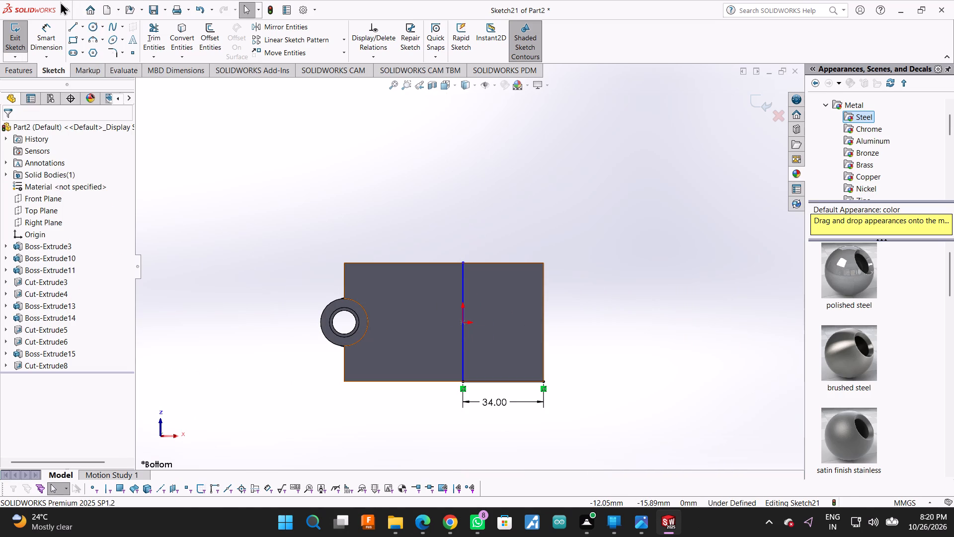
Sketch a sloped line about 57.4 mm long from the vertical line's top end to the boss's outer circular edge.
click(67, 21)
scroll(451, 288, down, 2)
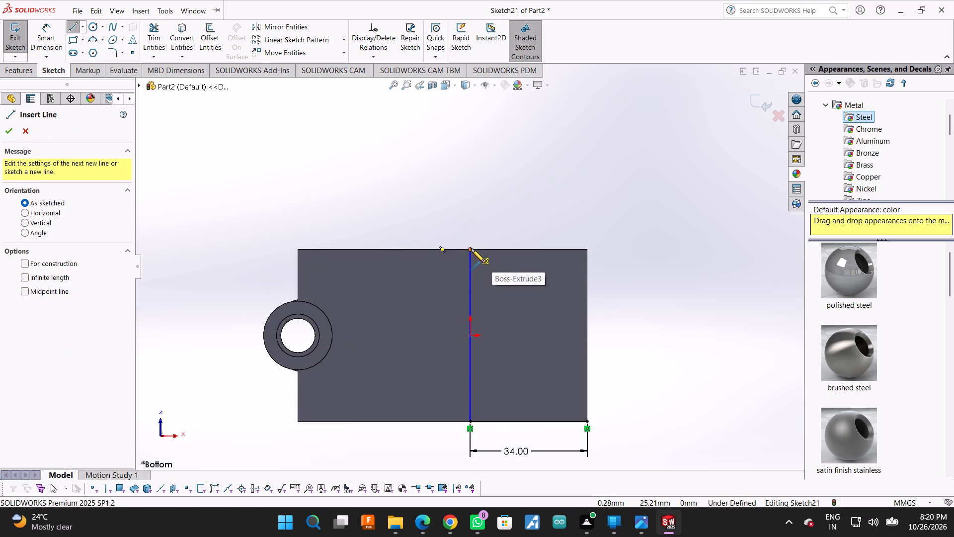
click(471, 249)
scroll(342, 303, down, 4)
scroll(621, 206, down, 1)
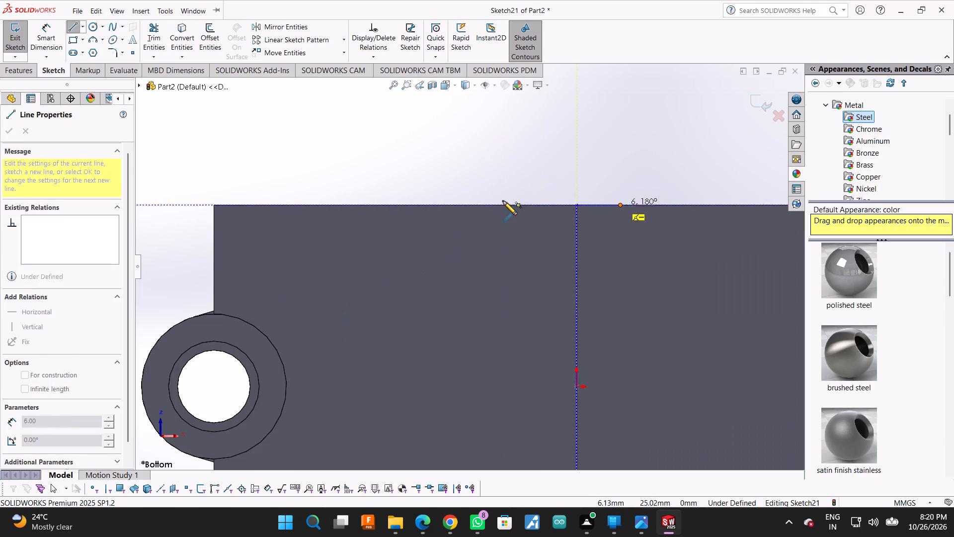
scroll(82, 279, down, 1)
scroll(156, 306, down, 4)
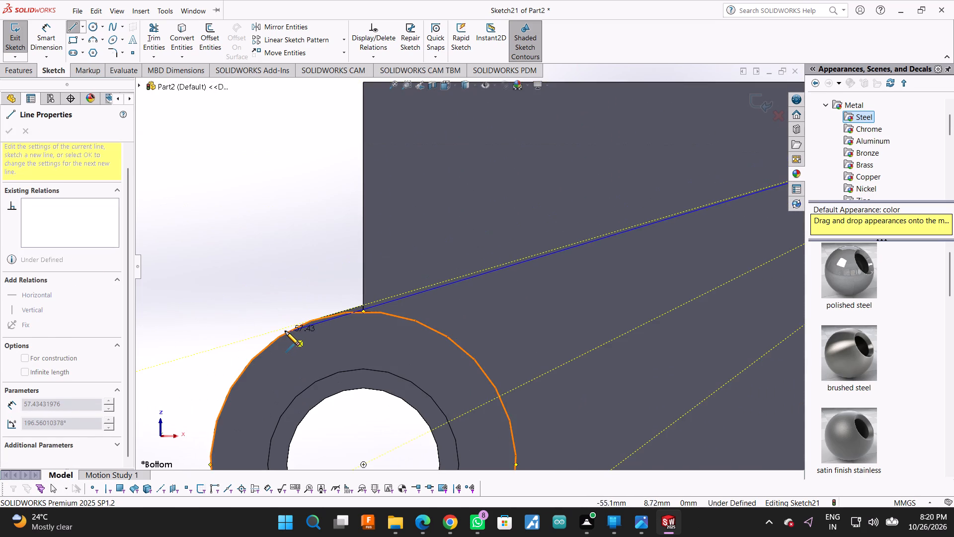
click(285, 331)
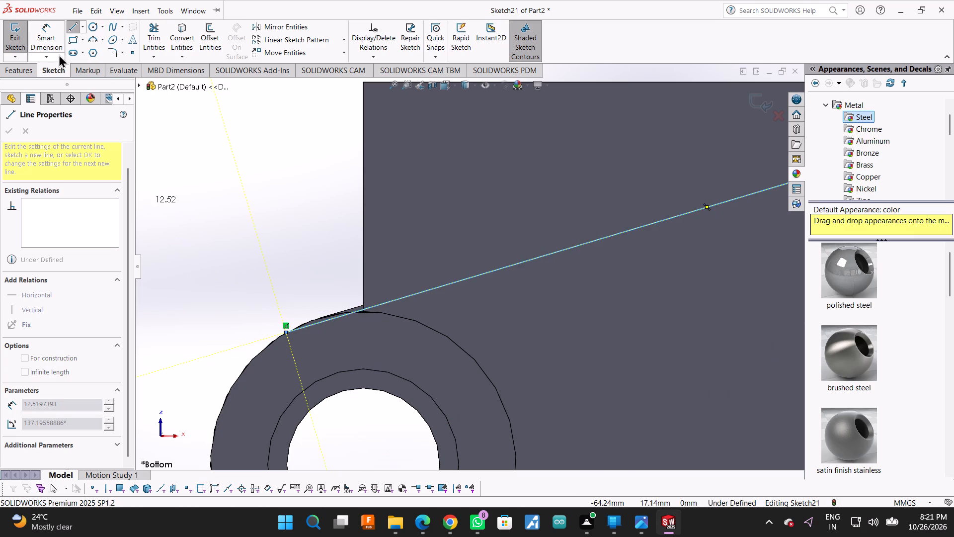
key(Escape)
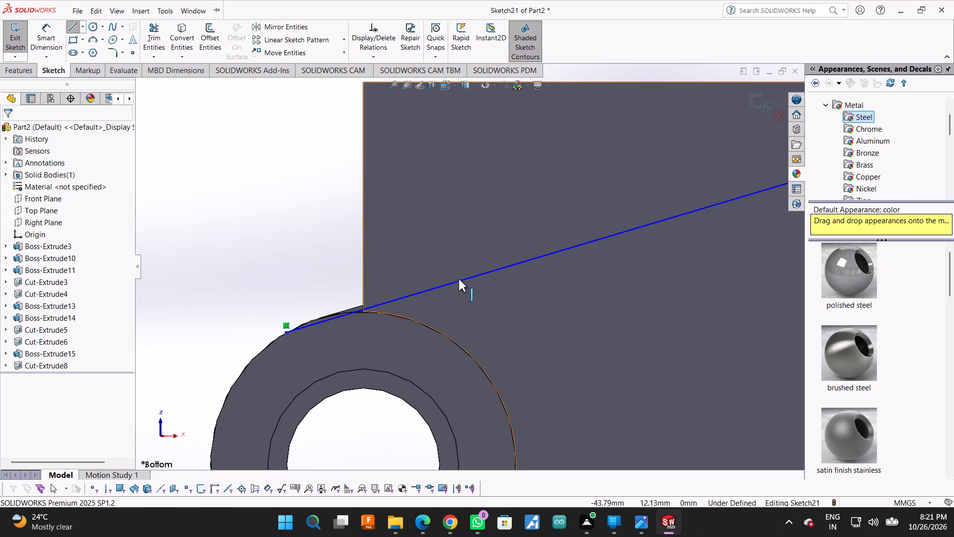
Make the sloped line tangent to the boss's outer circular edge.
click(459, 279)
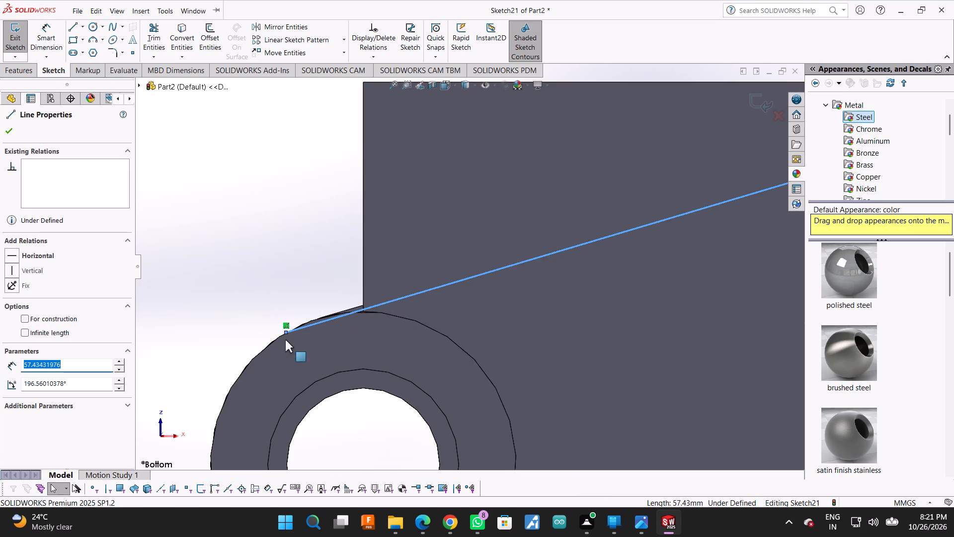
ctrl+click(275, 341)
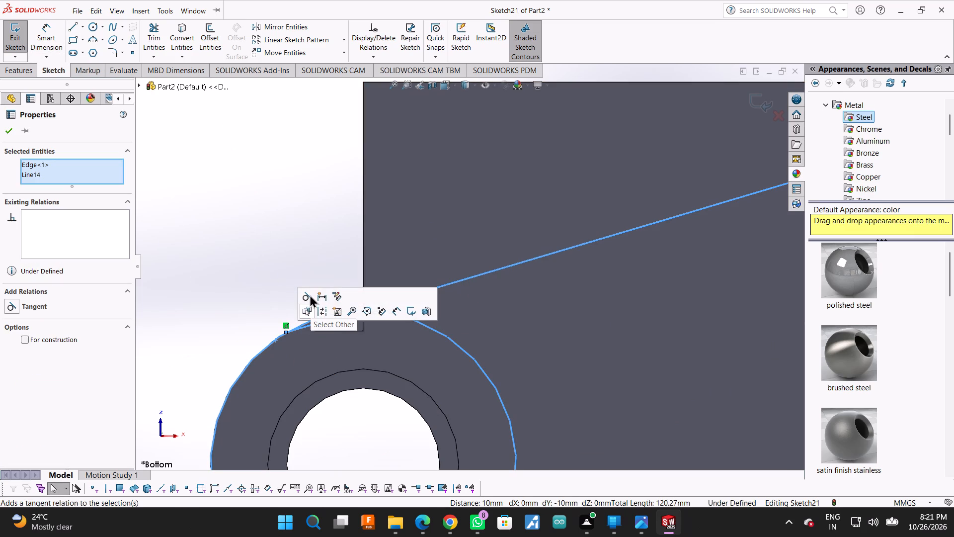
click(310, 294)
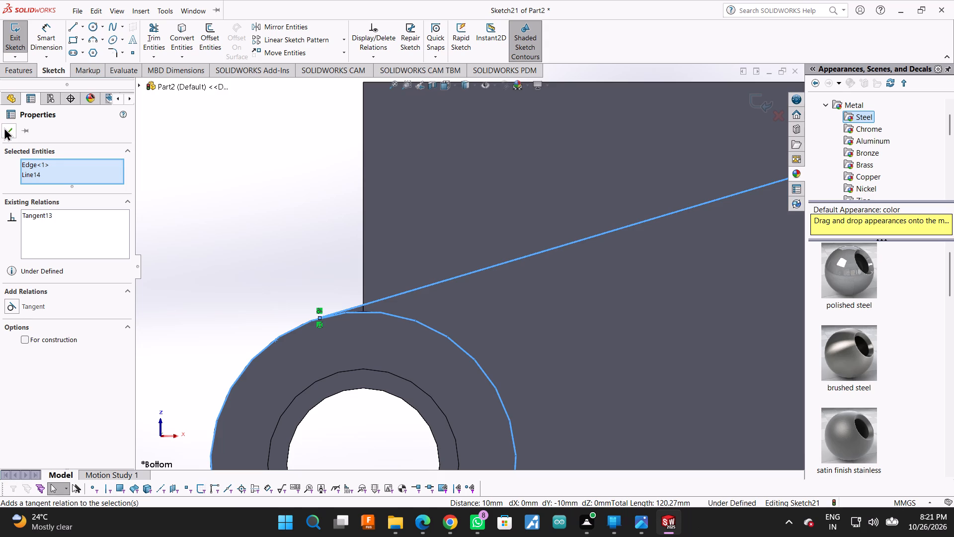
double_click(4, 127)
Examine where the sloped and vertical lines meet at the plate's top edge.
scroll(143, 214, up, 7)
scroll(208, 220, down, 2)
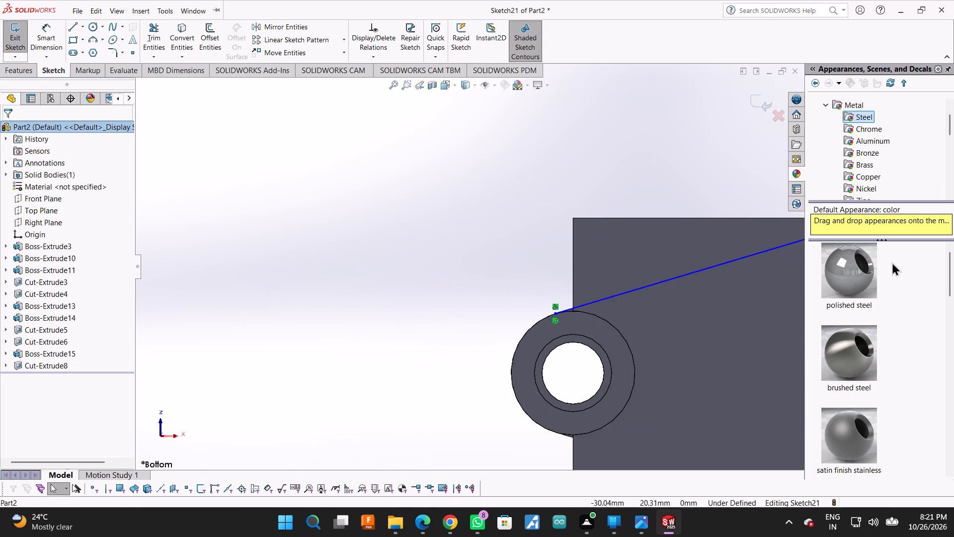
scroll(575, 257, up, 3)
scroll(731, 226, down, 9)
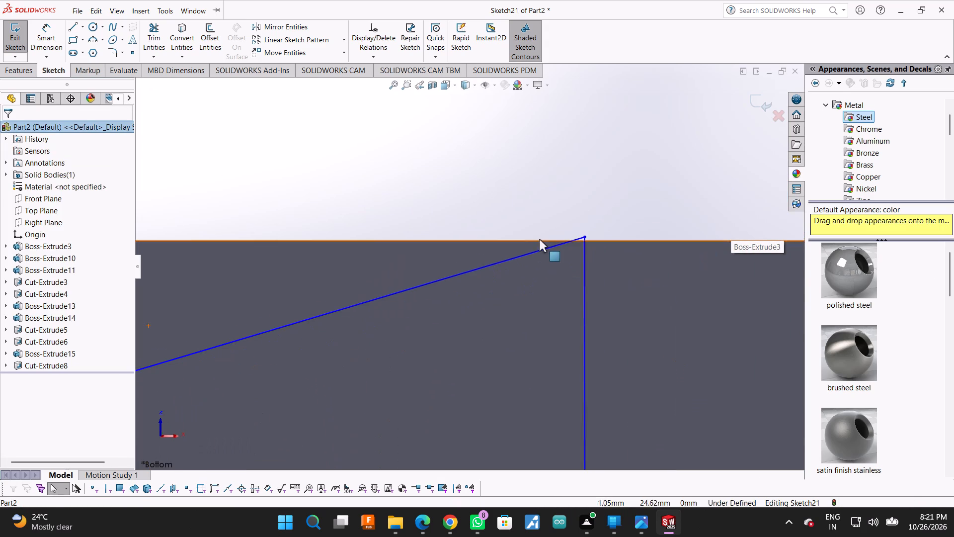
scroll(539, 239, down, 2)
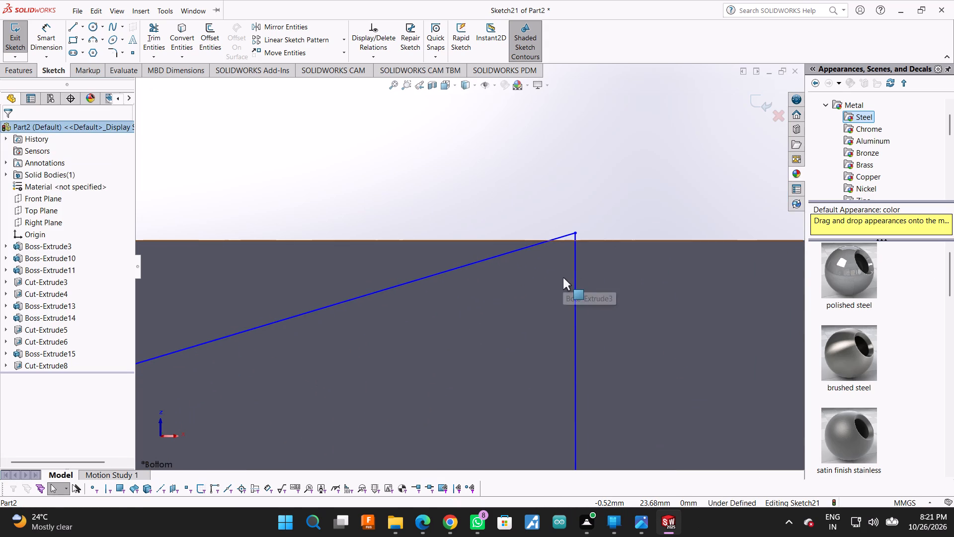
scroll(403, 217, up, 2)
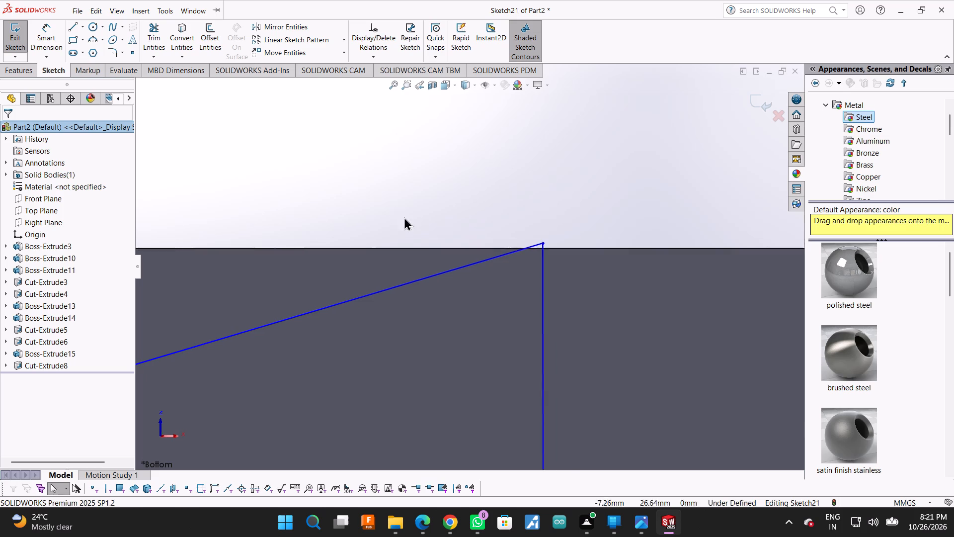
scroll(404, 217, up, 5)
scroll(502, 357, up, 5)
scroll(506, 372, down, 3)
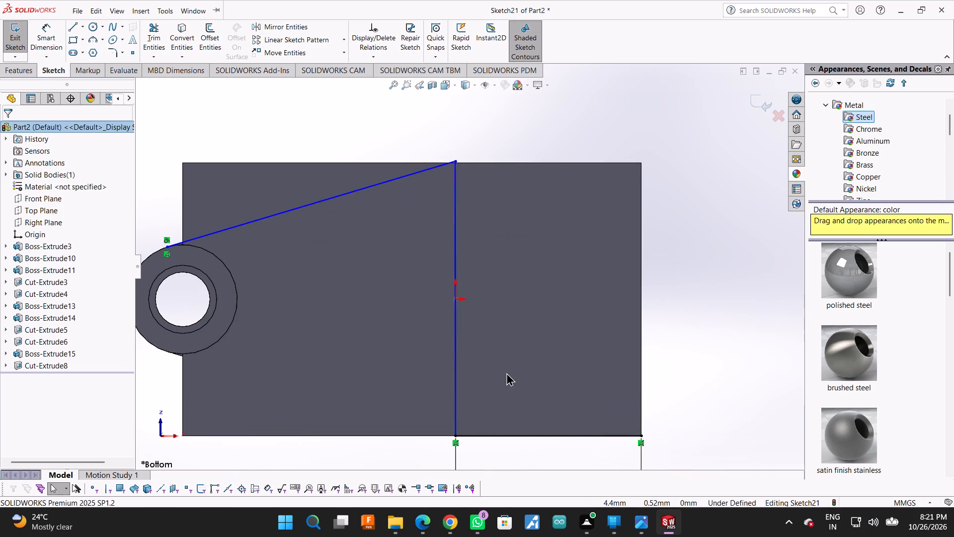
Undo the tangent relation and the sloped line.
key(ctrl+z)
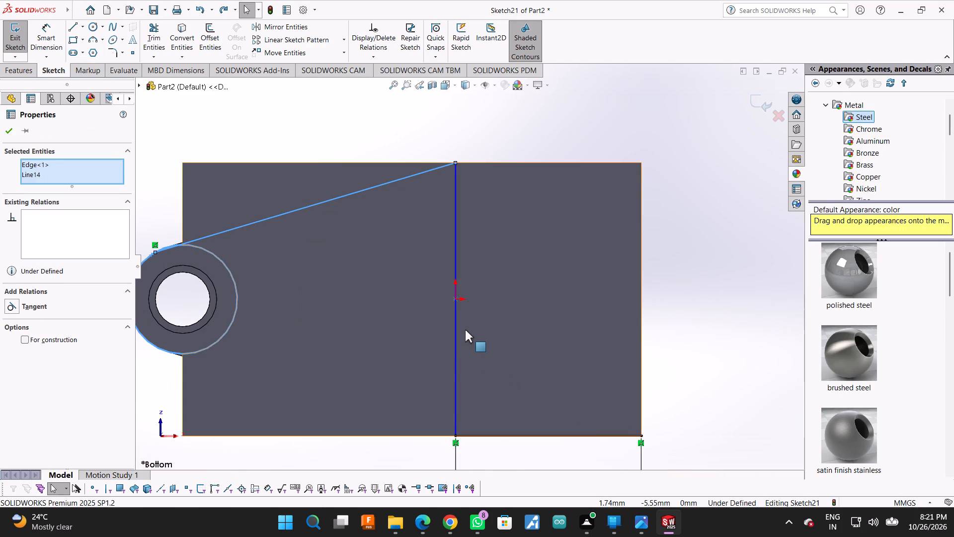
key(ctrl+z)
Dimension the full-height vertical line's length at 50 mm, placing the dimension outside the plate.
scroll(465, 330, down, 2)
scroll(465, 330, up, 1)
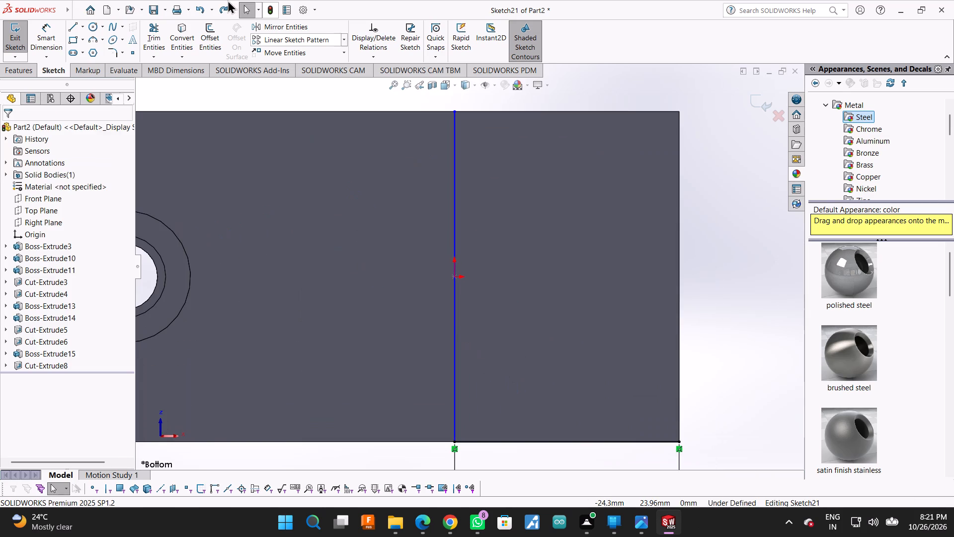
click(47, 38)
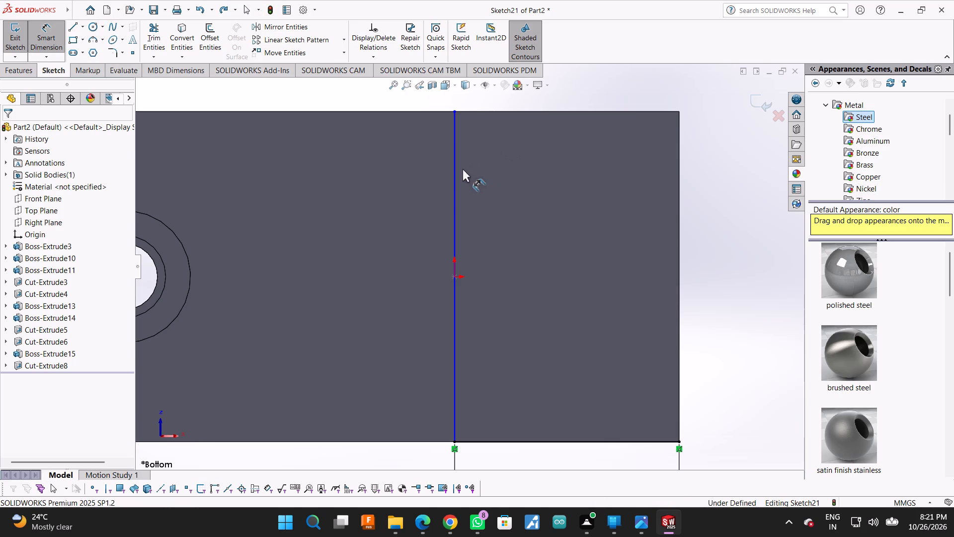
click(453, 173)
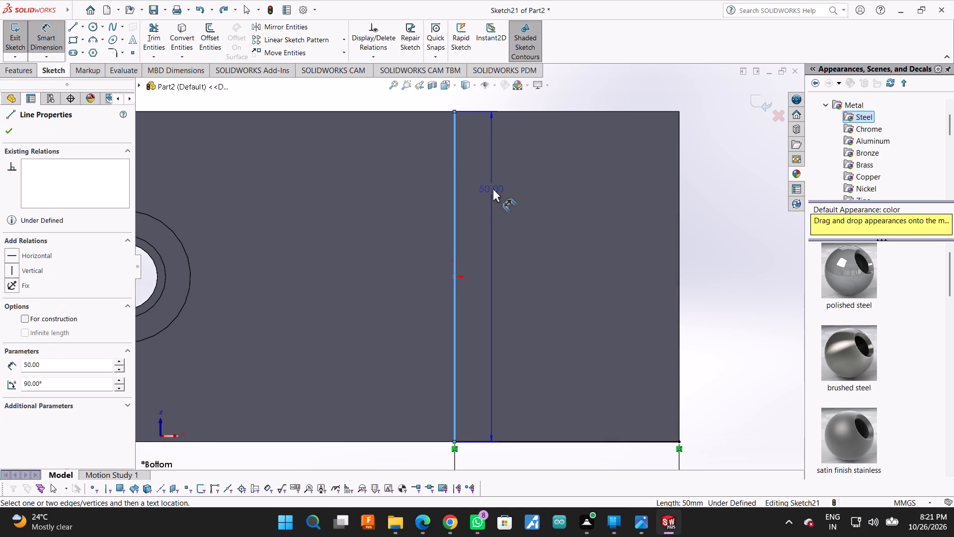
click(701, 182)
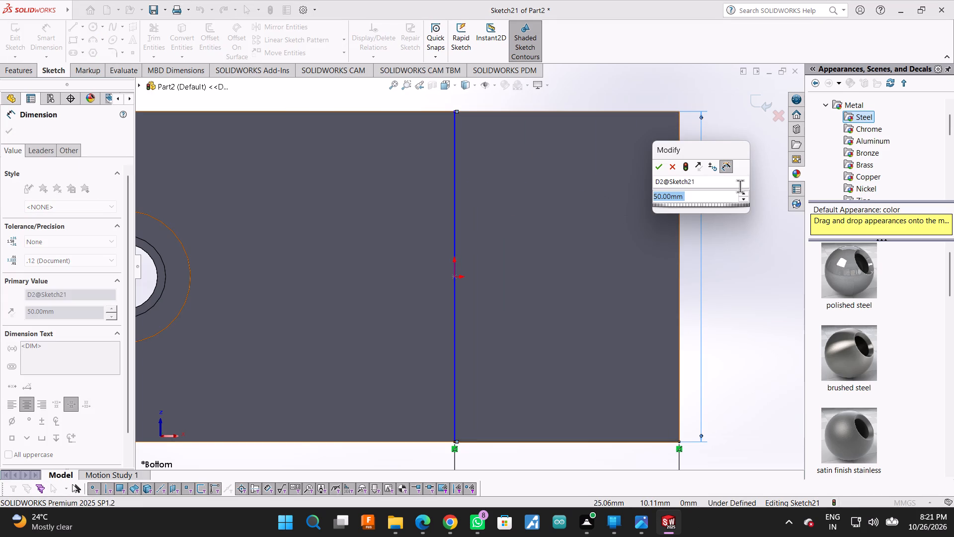
key(Return)
scroll(432, 231, up, 3)
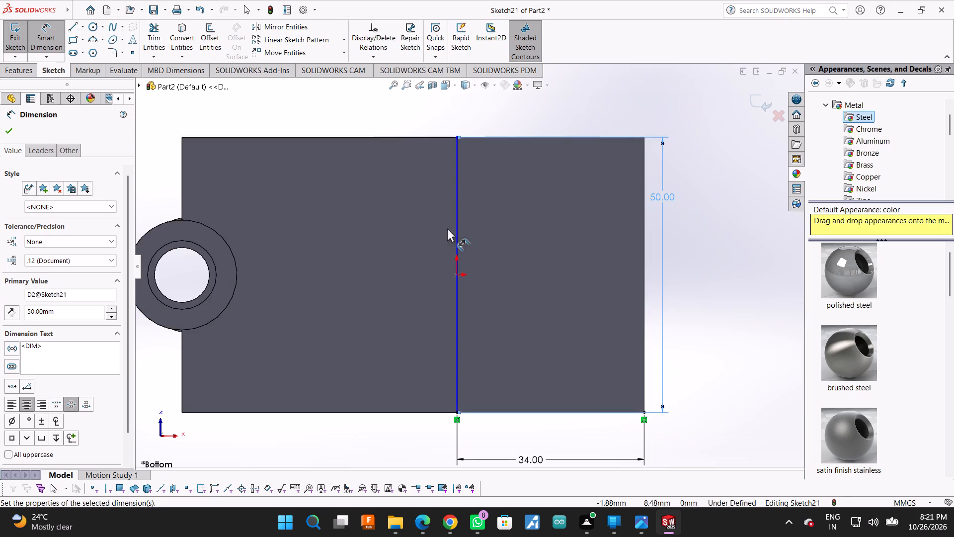
scroll(407, 246, down, 4)
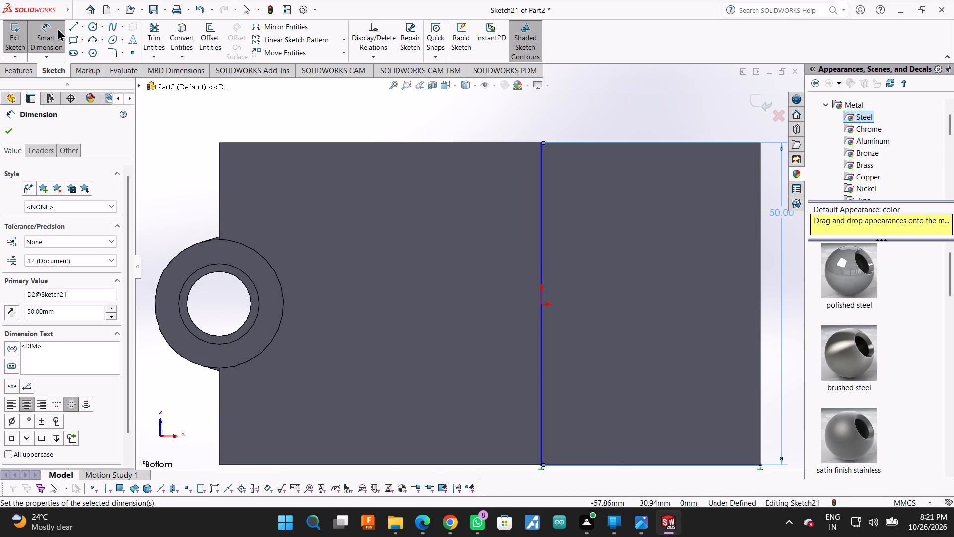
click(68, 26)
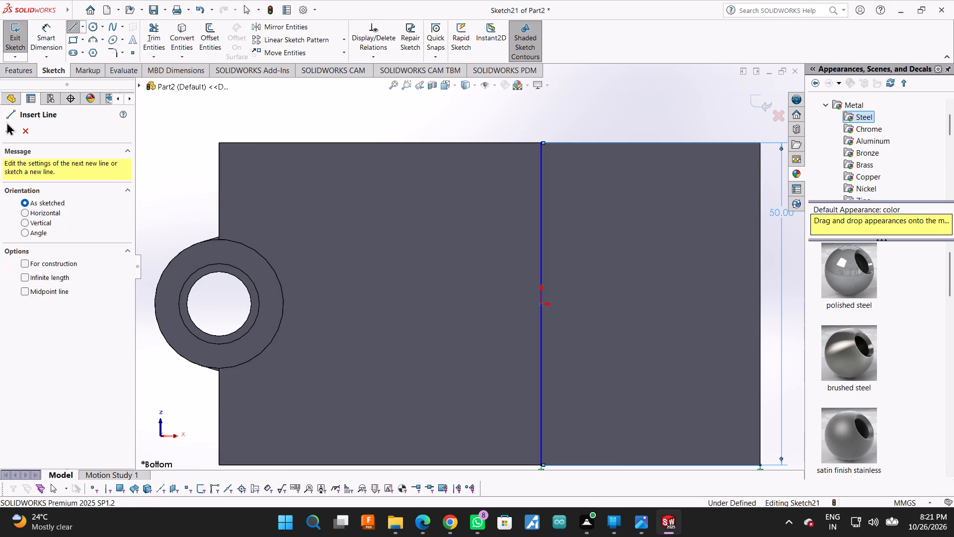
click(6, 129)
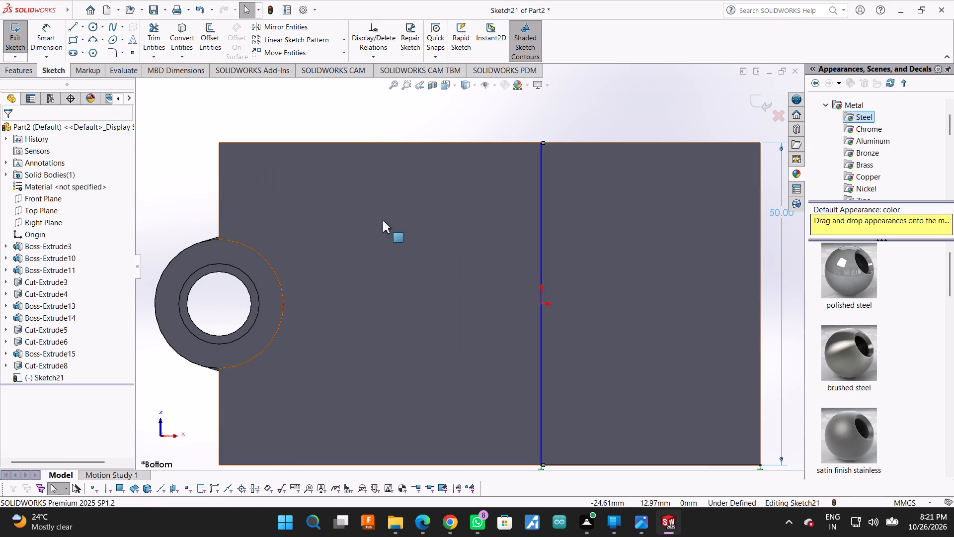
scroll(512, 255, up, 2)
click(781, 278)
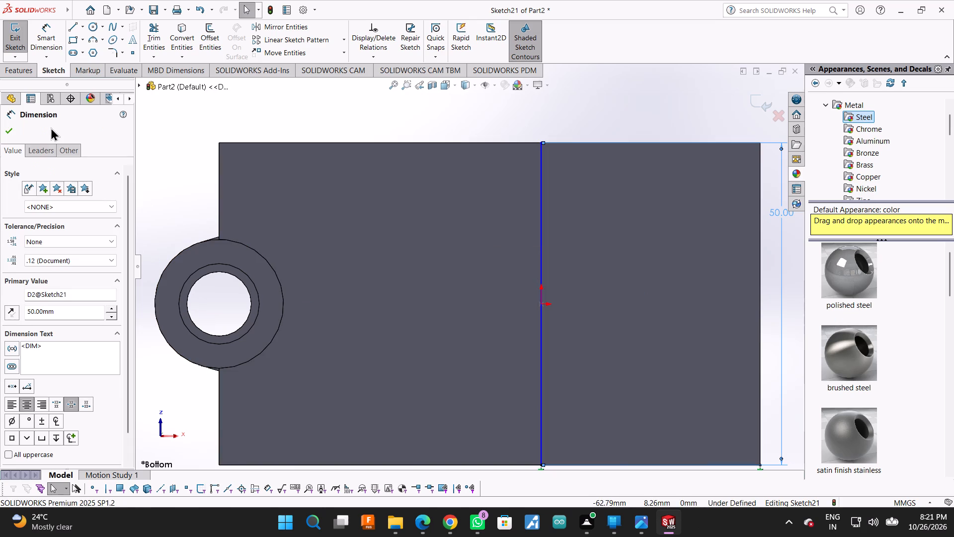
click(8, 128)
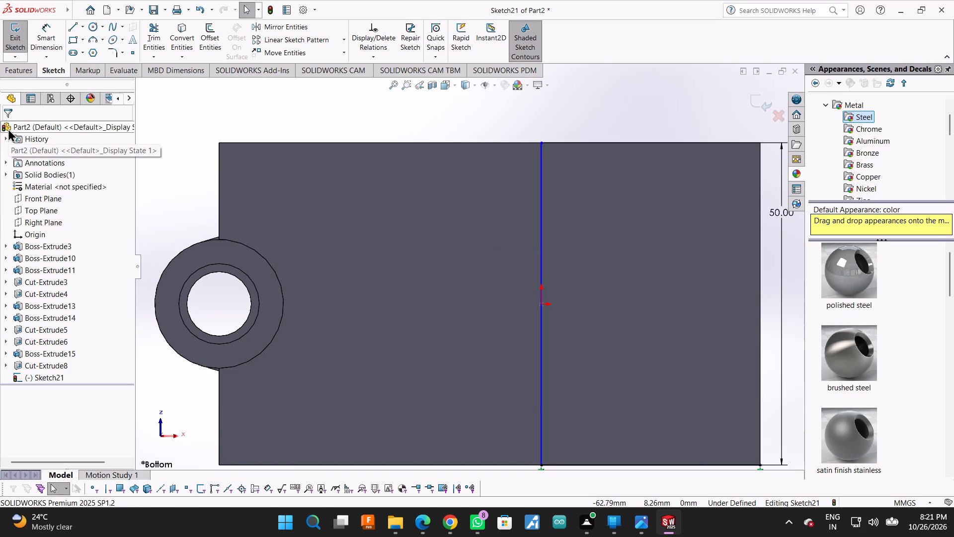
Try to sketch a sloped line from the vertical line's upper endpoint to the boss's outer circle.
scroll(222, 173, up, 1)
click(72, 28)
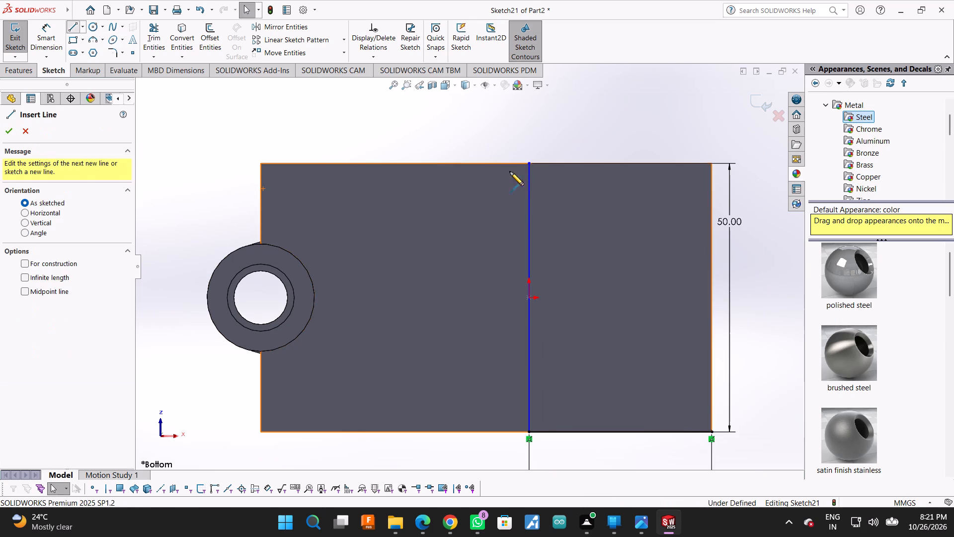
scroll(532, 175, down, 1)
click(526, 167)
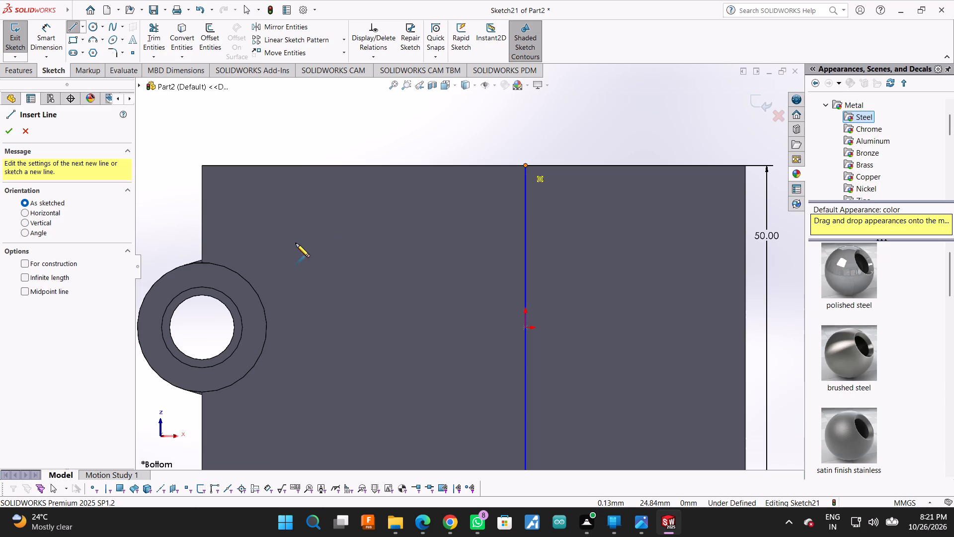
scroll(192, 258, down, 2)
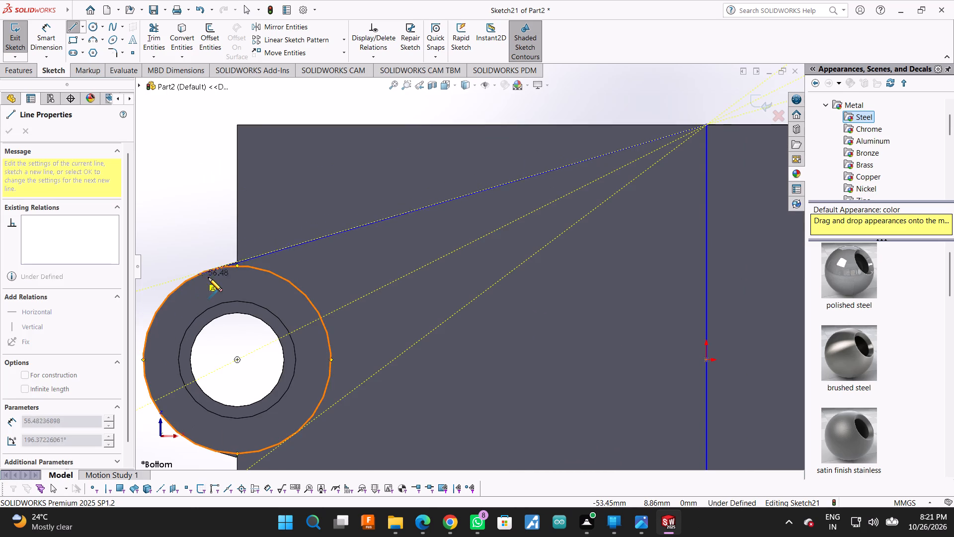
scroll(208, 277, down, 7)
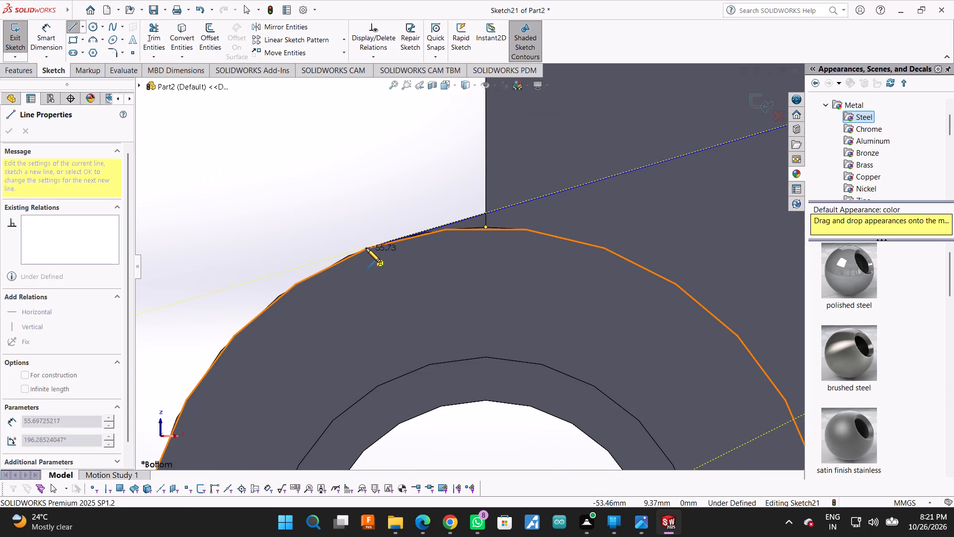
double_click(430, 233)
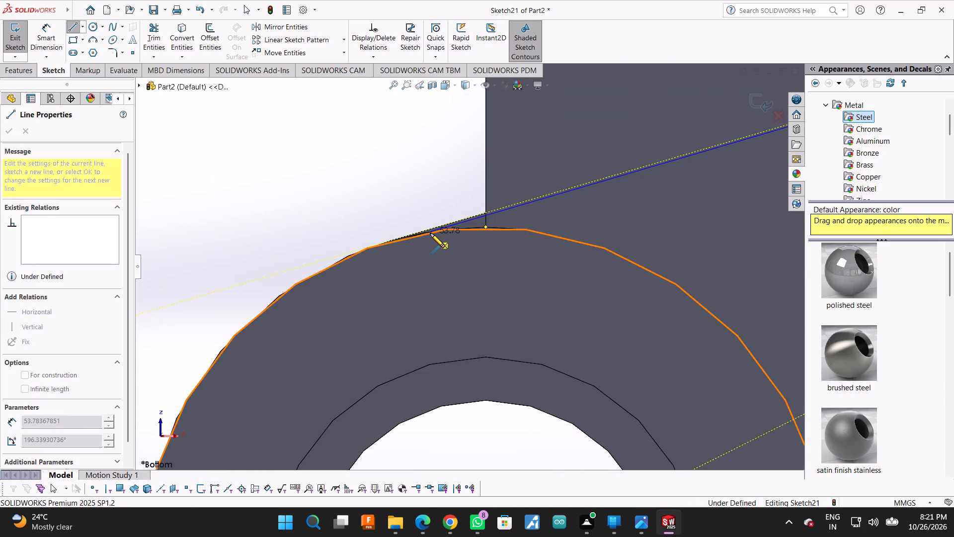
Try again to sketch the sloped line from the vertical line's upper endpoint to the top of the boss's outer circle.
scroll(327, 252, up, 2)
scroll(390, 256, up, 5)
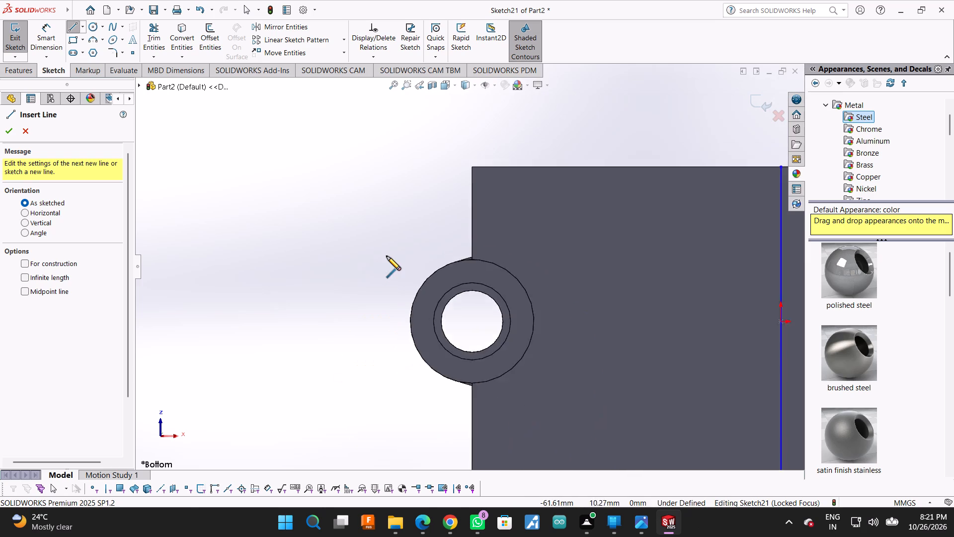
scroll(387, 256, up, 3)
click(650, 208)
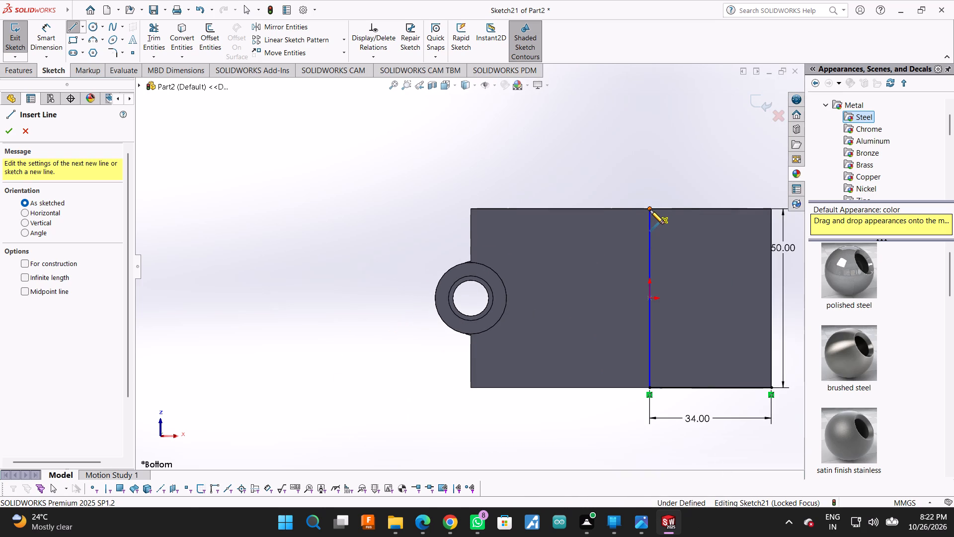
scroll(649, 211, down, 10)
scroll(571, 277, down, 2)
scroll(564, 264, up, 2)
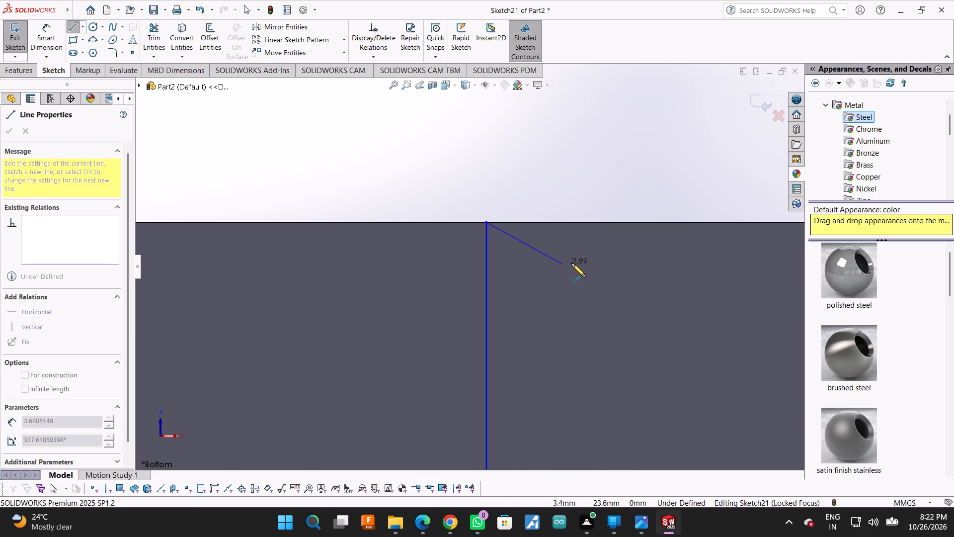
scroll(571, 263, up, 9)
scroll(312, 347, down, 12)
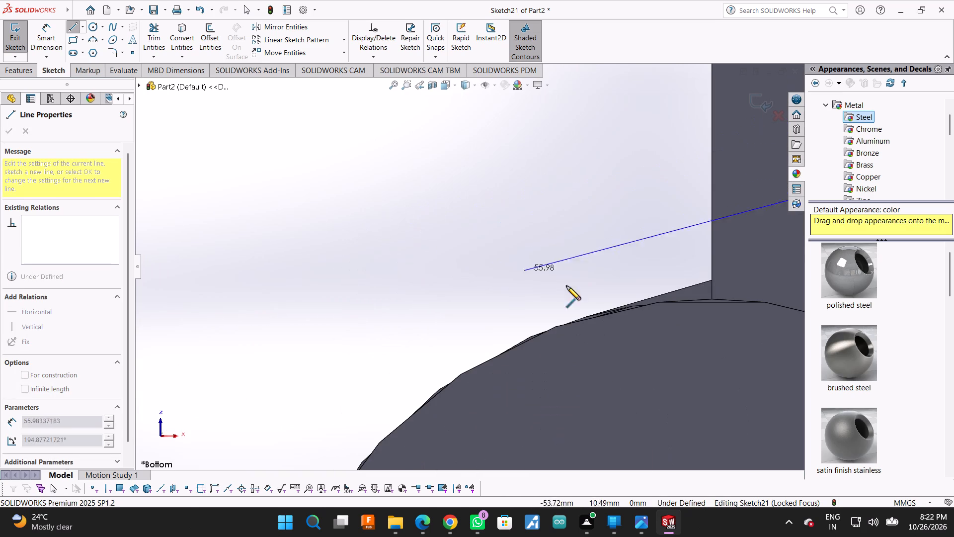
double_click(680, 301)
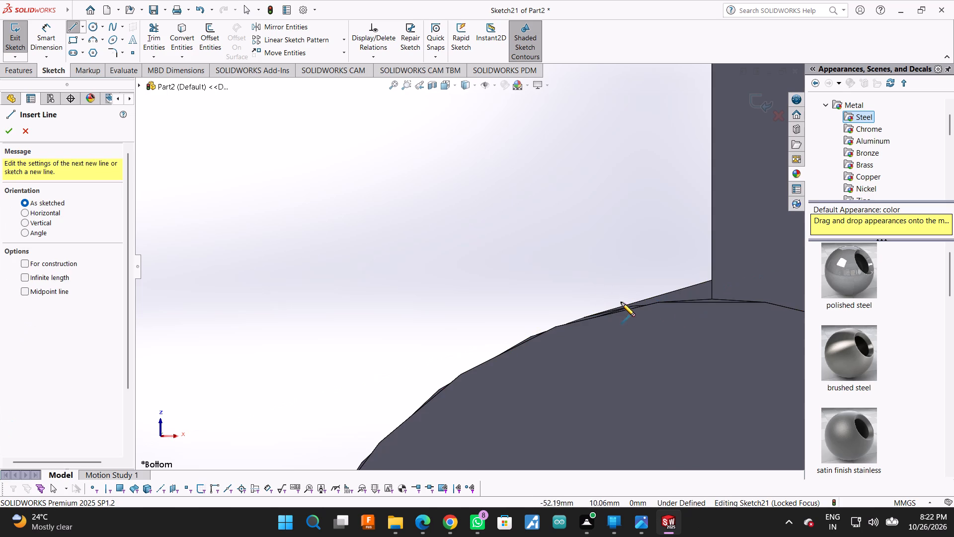
Sketch a sloped line about 52.9 mm long from the top of the boss's outer circle to the vertical line's upper endpoint.
click(679, 303)
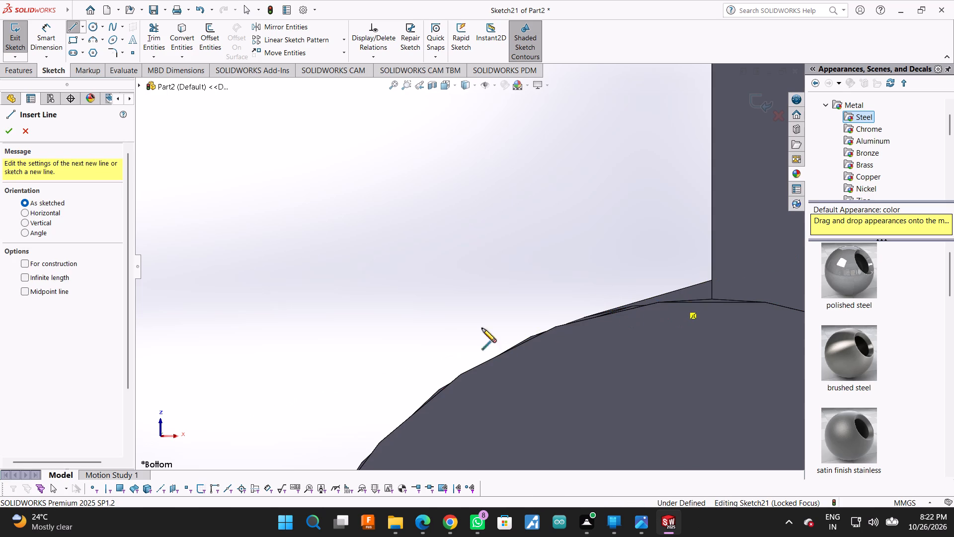
scroll(468, 331, up, 2)
scroll(316, 358, up, 6)
scroll(401, 307, up, 3)
scroll(627, 237, down, 3)
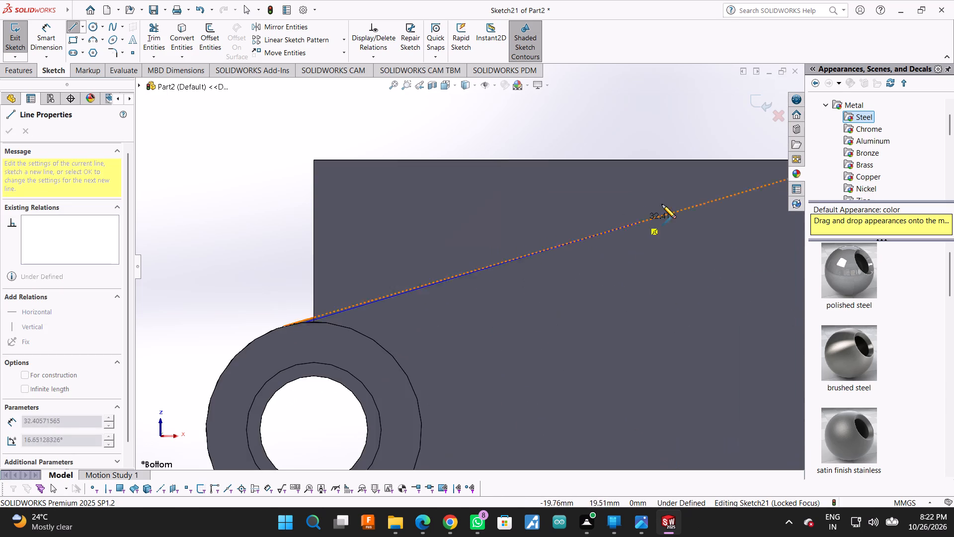
scroll(439, 228, up, 3)
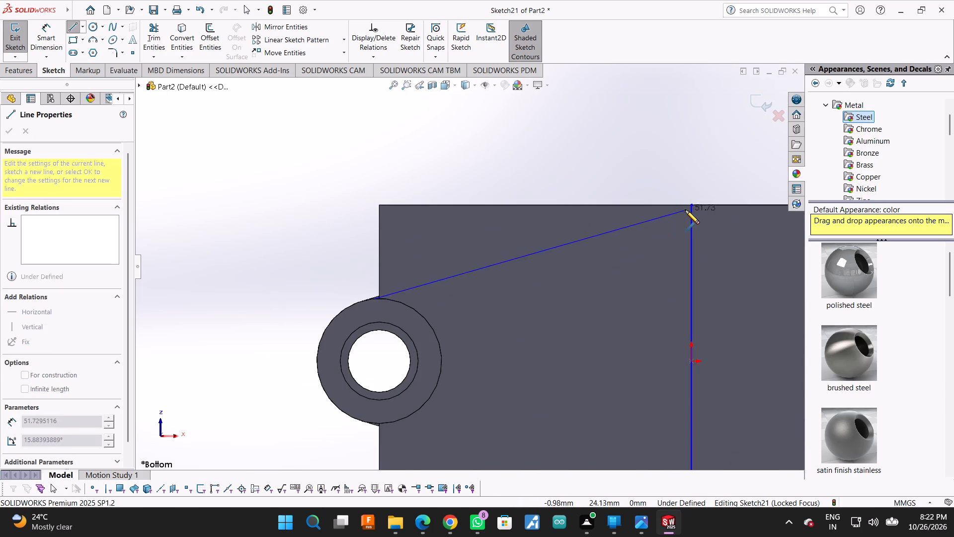
click(692, 204)
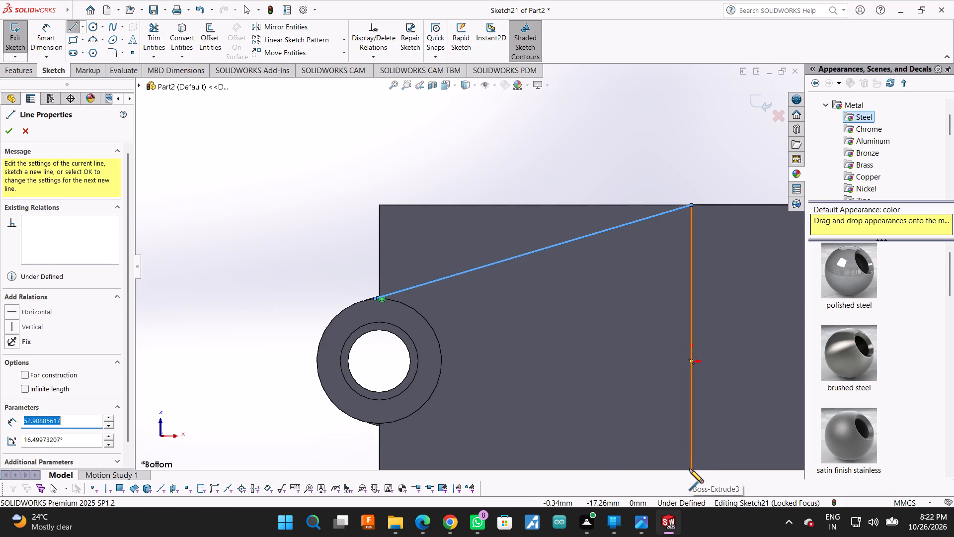
Sketch a second sloped line about 52.9 mm long from the bottom of the boss's outer circle to the vertical line's lower endpoint.
scroll(379, 425, down, 3)
click(379, 403)
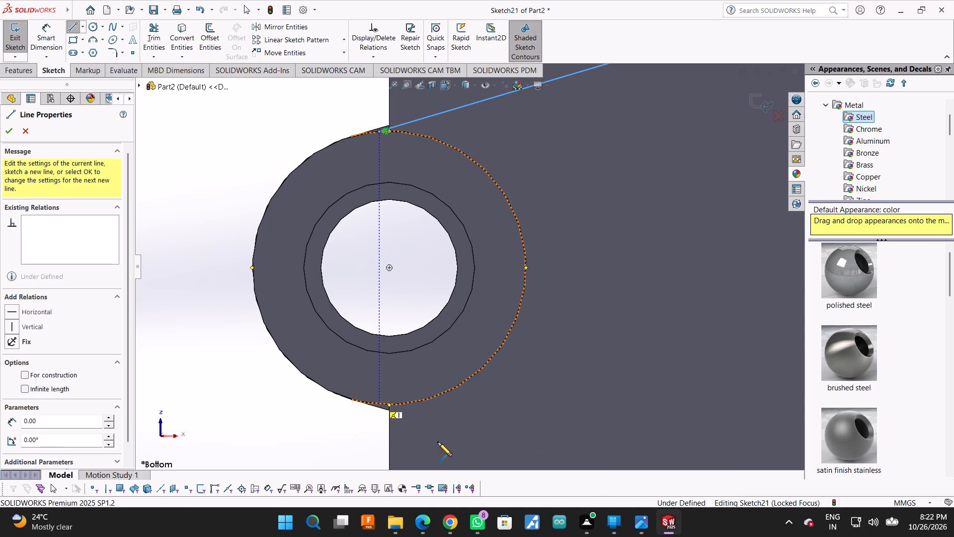
scroll(399, 421, up, 3)
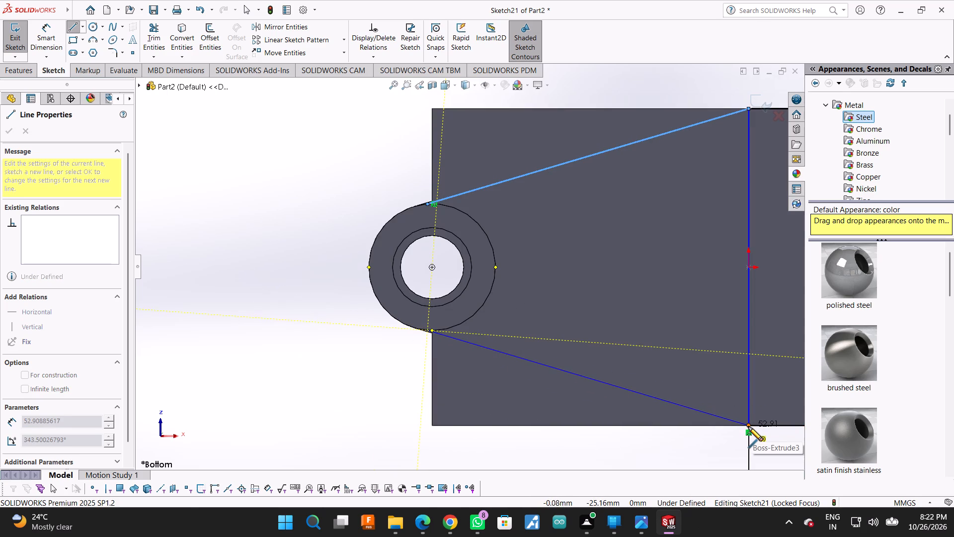
click(748, 427)
key(Escape)
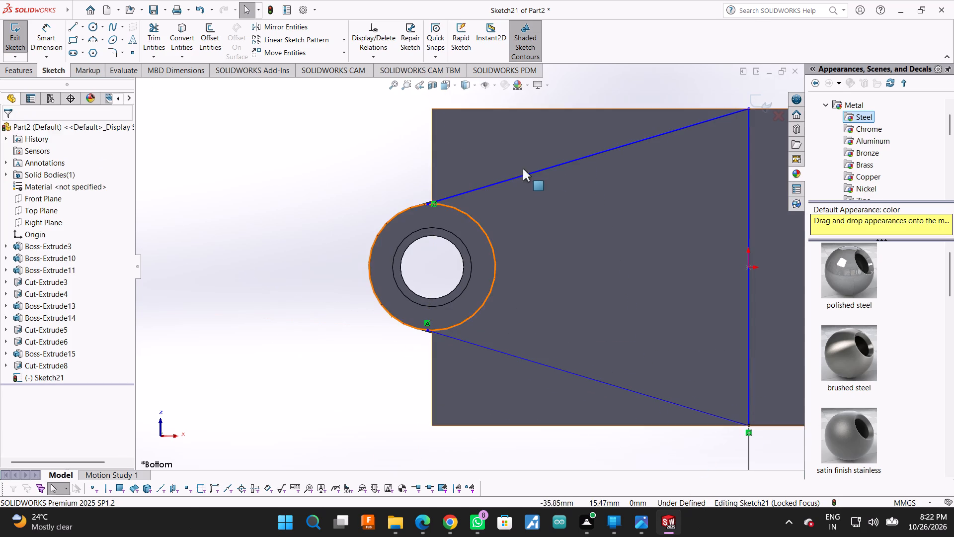
Make the upper sloped line tangent to the boss's outer circular edge.
click(555, 167)
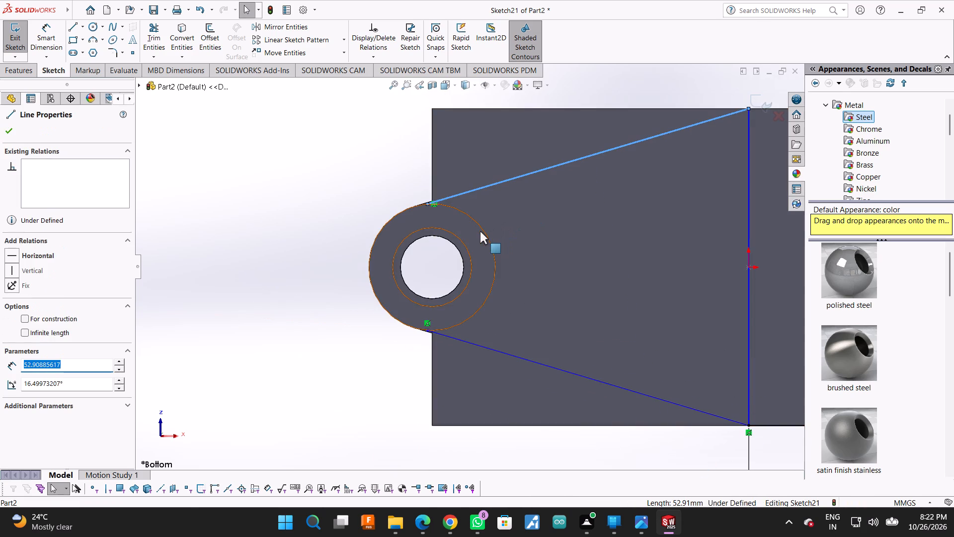
ctrl+click(408, 209)
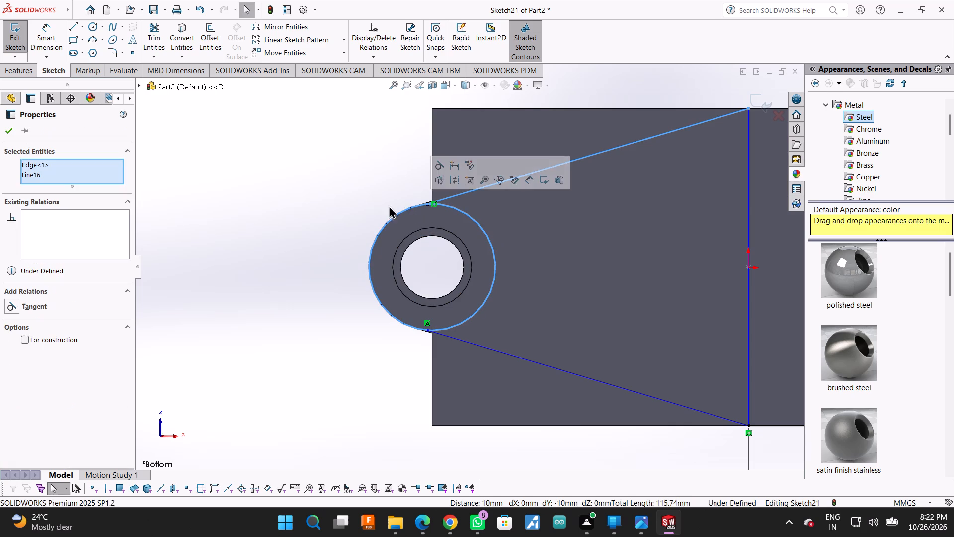
click(26, 304)
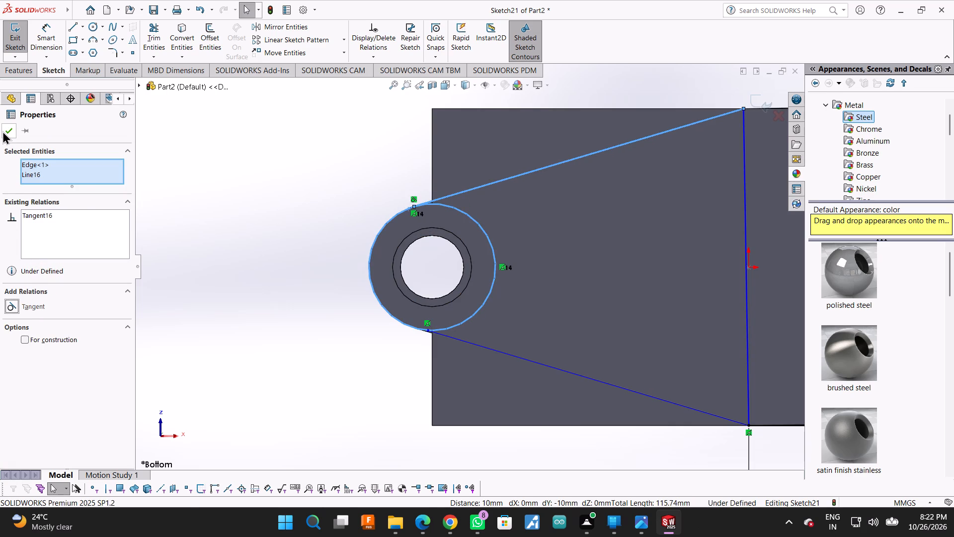
click(2, 131)
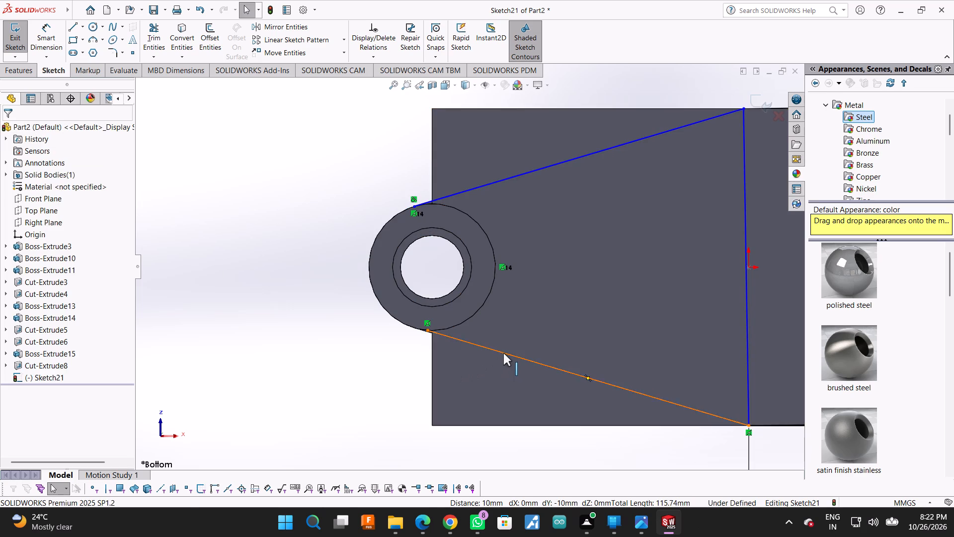
Make the lower sloped line tangent to the boss's outer circular edge.
click(505, 357)
key(Escape)
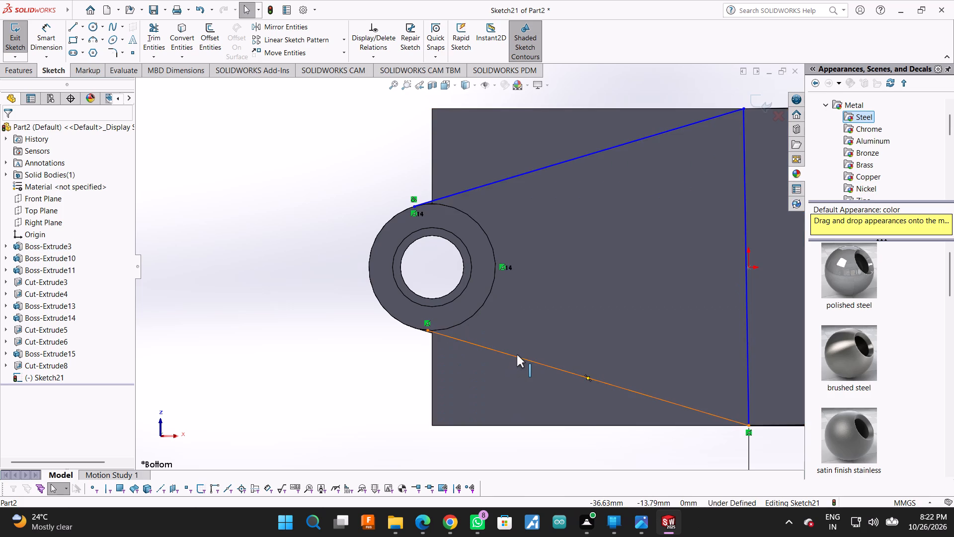
click(517, 355)
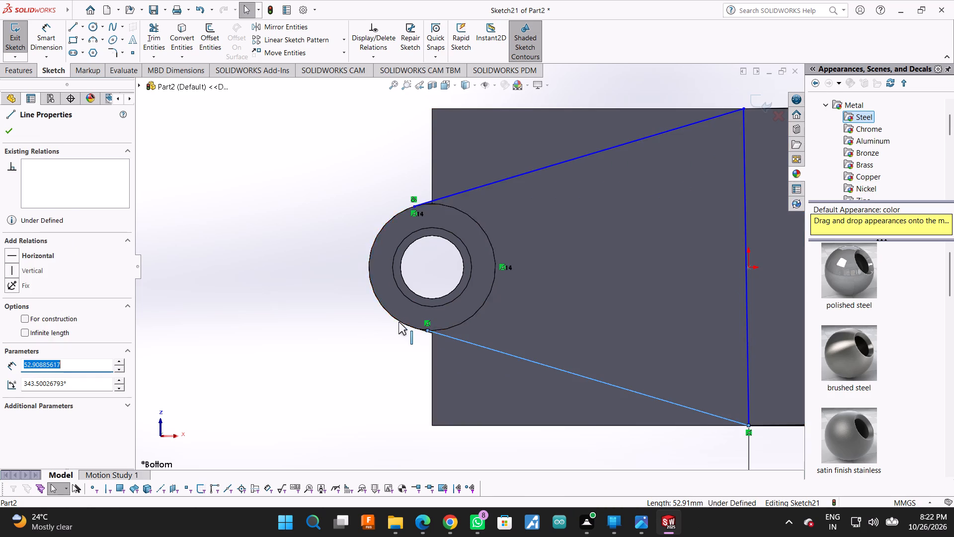
ctrl+click(397, 322)
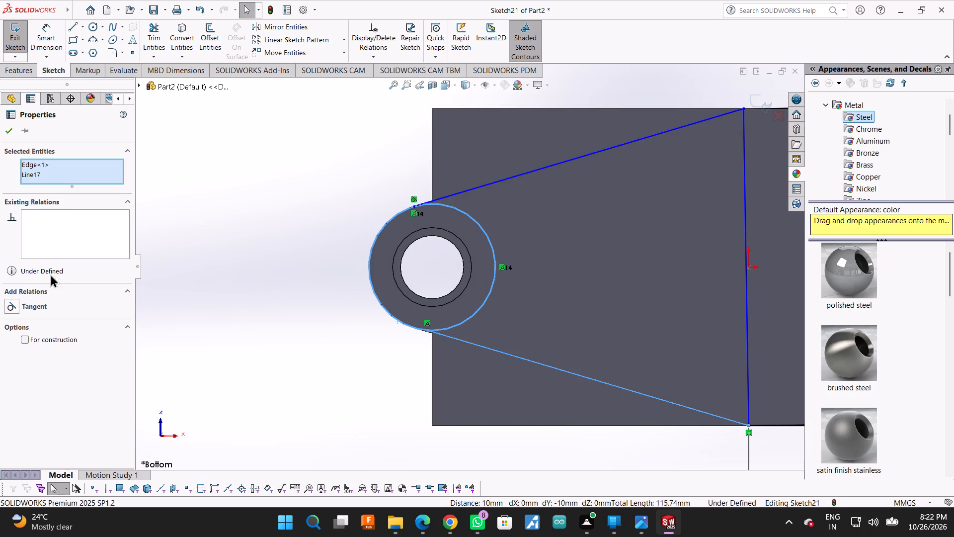
click(48, 304)
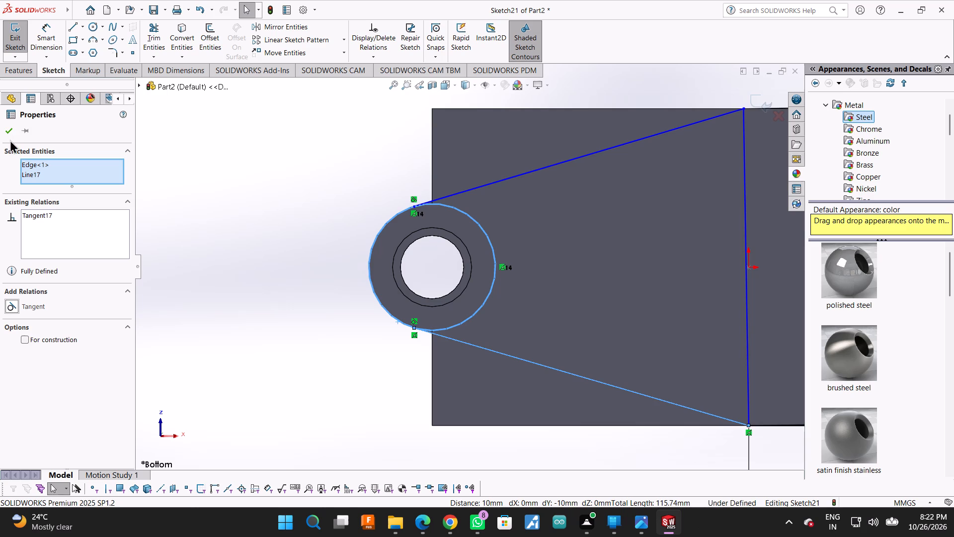
click(8, 132)
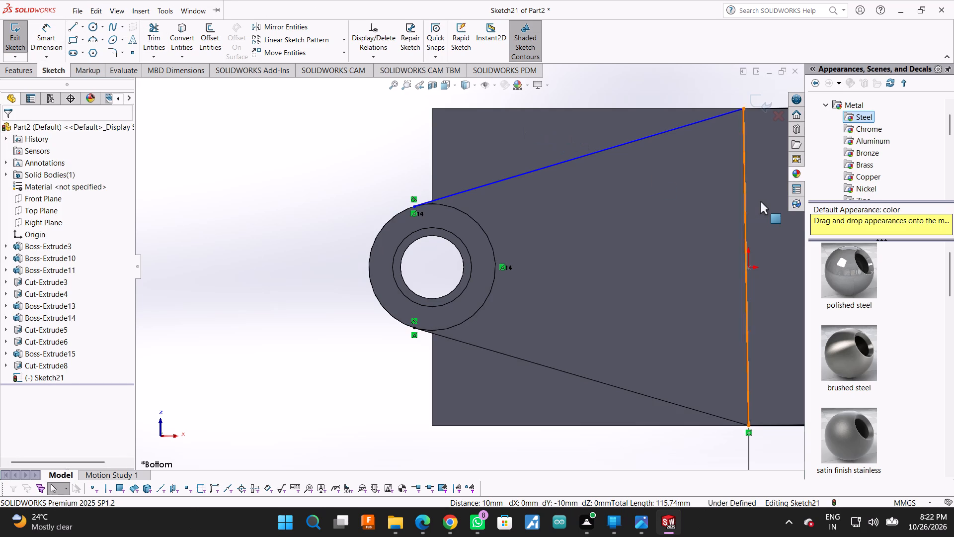
Examine the 50 mm line's orientation and how its two ends meet the sloped lines at the plate's edges.
drag(760, 201, 714, 214)
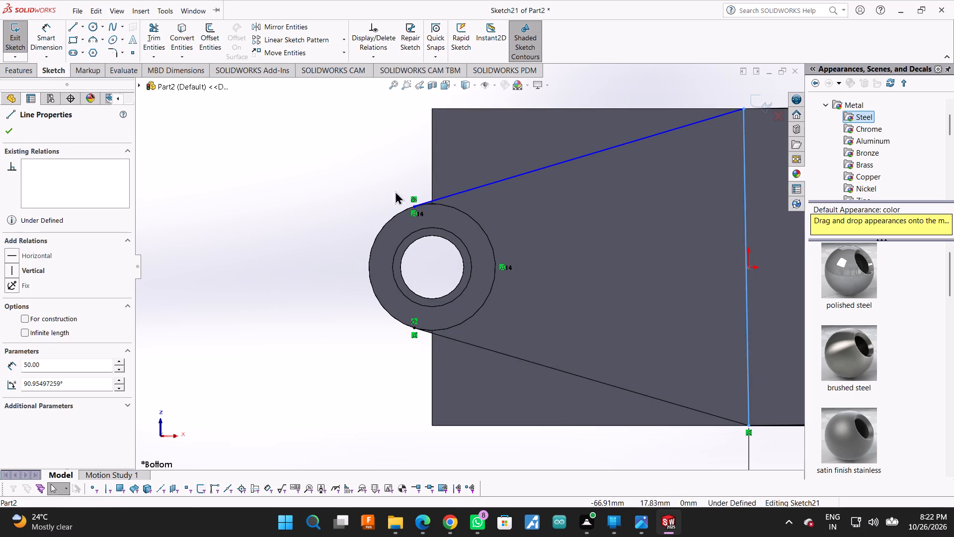
scroll(504, 183, down, 1)
scroll(504, 183, up, 3)
scroll(638, 163, down, 4)
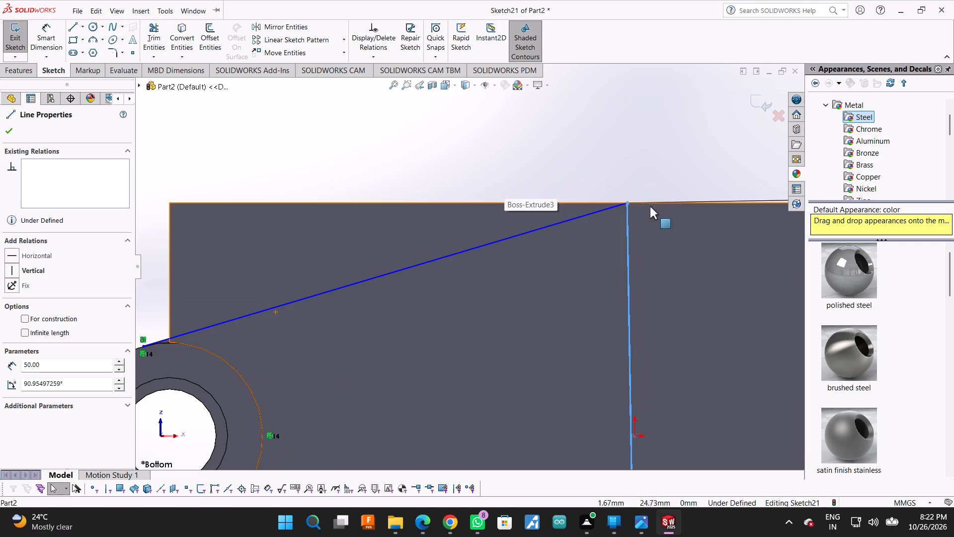
scroll(650, 206, down, 2)
scroll(613, 204, up, 7)
scroll(513, 454, down, 6)
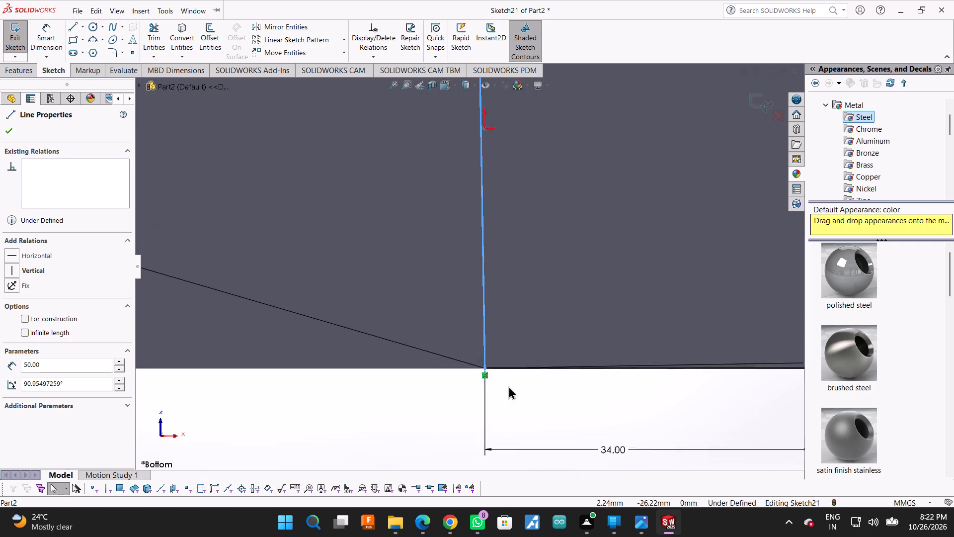
scroll(508, 386, down, 1)
scroll(468, 358, down, 5)
scroll(479, 331, up, 15)
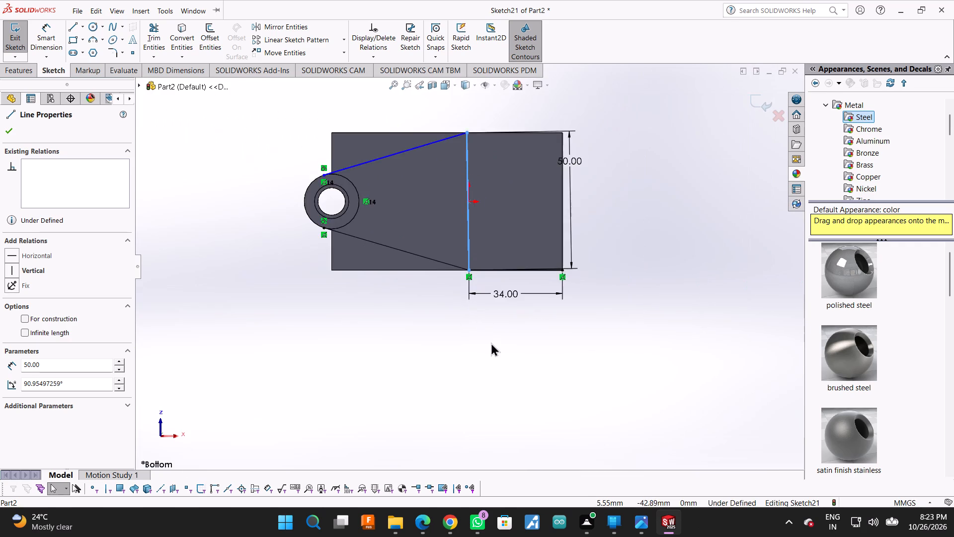
scroll(403, 102, down, 4)
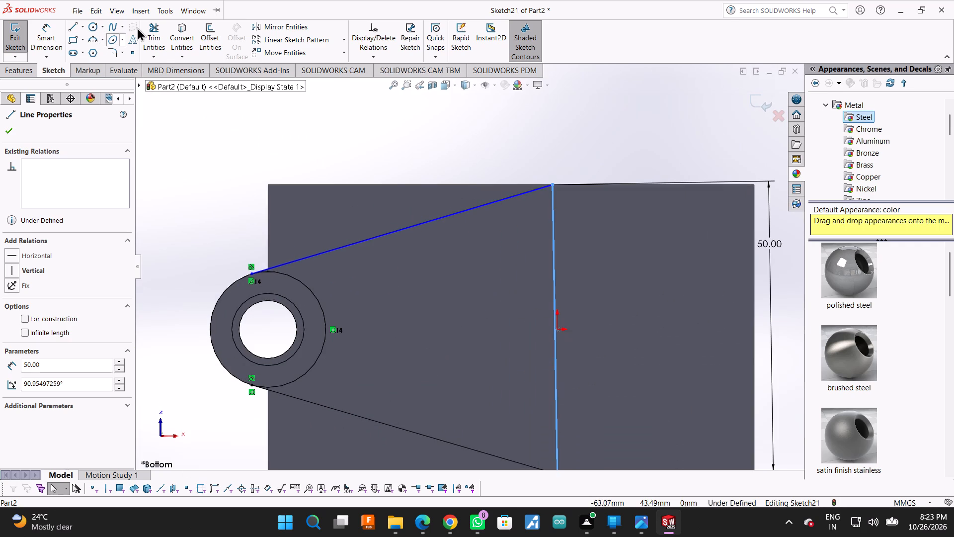
Trim away the near-vertical 50 mm line joining the far ends of the two sloped lines.
click(150, 31)
drag(627, 276, 527, 306)
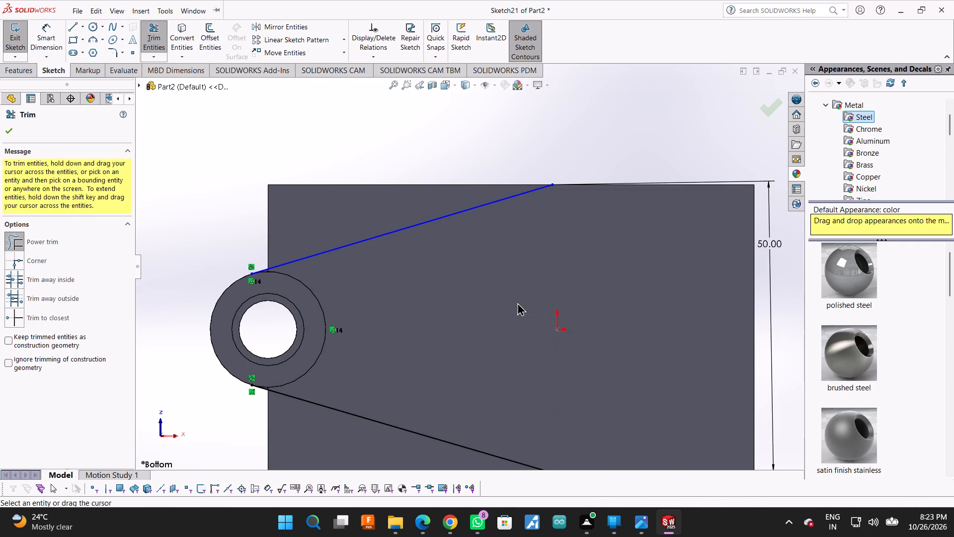
Close the upper corner triangle with a vertical line about 15.4 mm from the boss tangent point and a horizontal line about 52 mm.
scroll(442, 241, down, 3)
scroll(442, 241, up, 2)
scroll(275, 248, down, 1)
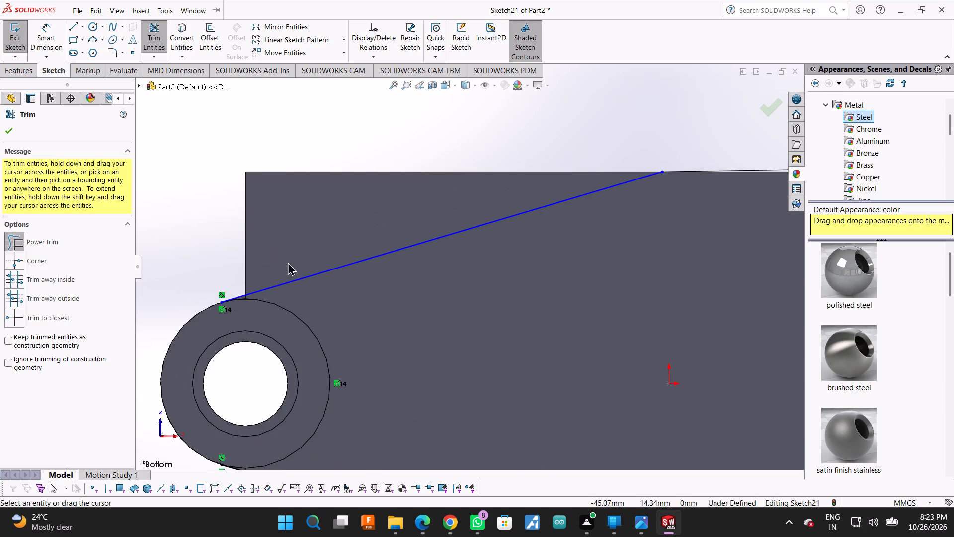
click(67, 25)
scroll(165, 187, down, 3)
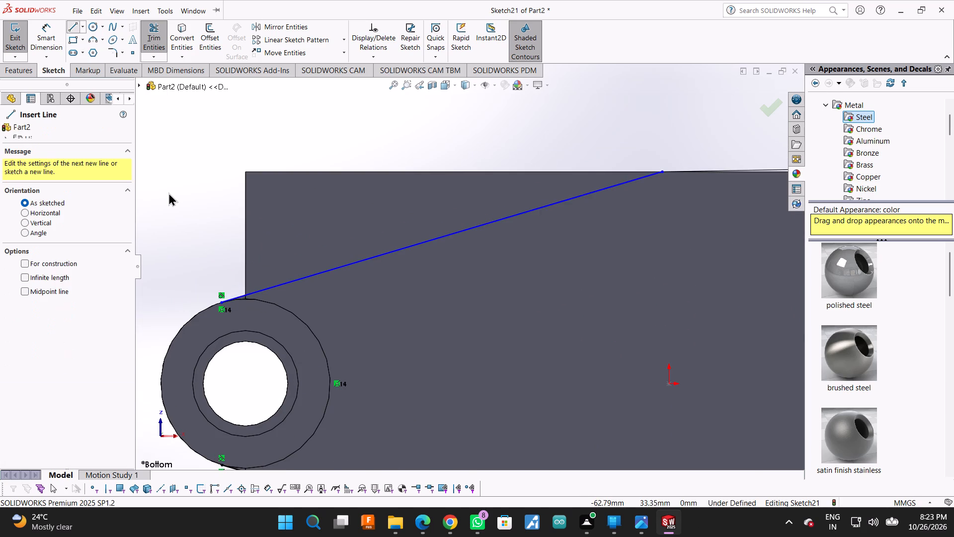
scroll(168, 192, down, 1)
scroll(423, 307, up, 3)
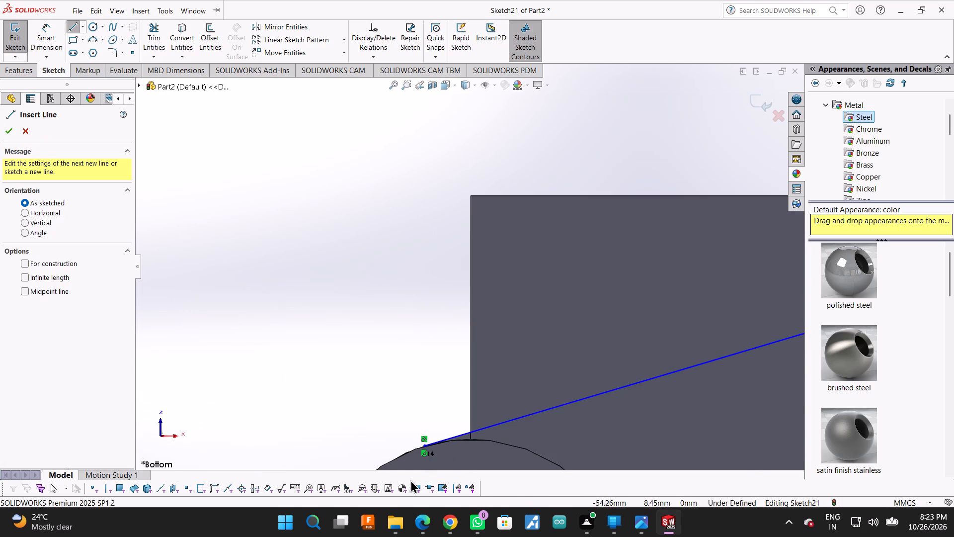
click(422, 447)
click(425, 196)
scroll(375, 212, up, 4)
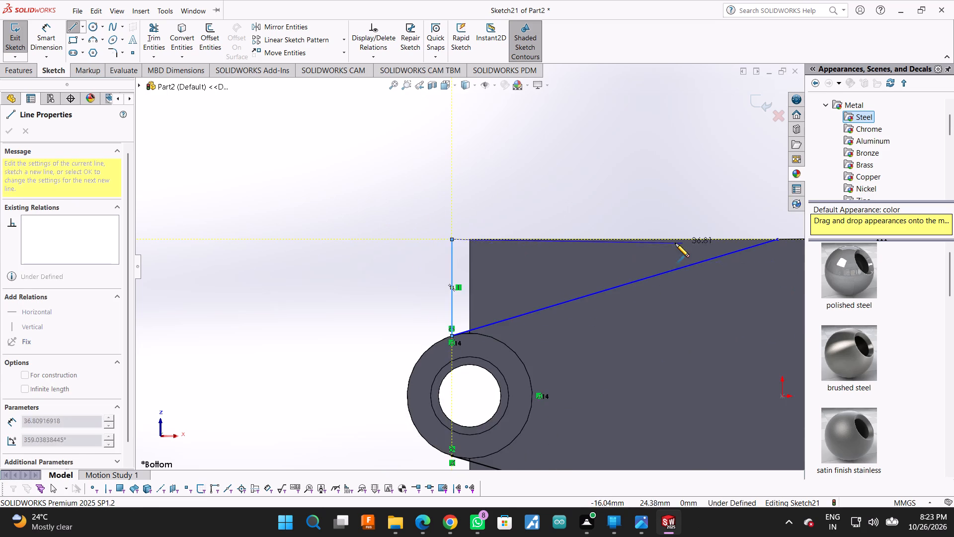
scroll(675, 243, up, 2)
scroll(664, 239, down, 3)
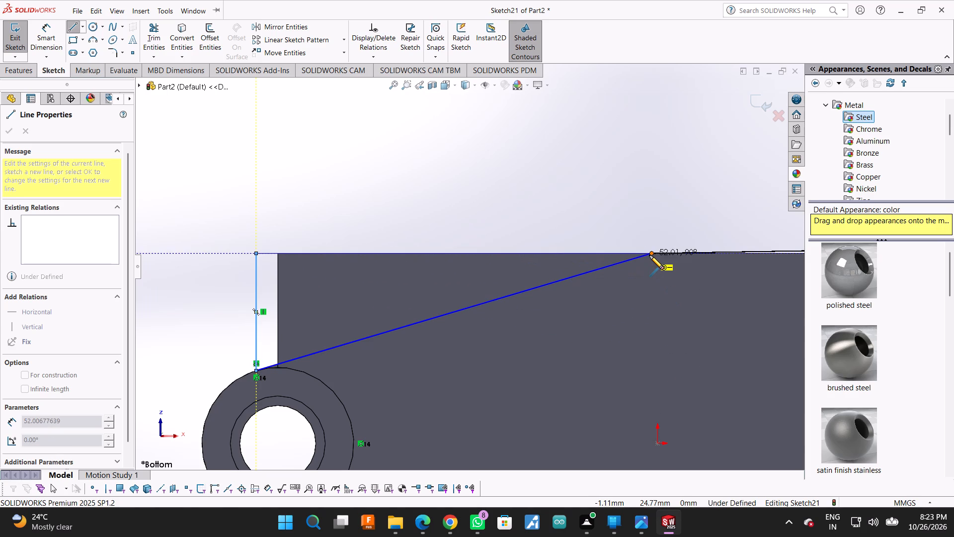
click(649, 255)
Close the lower corner triangle with a vertical line from the boss tangent point and a 52.8 mm horizontal line to the sloped line's endpoint.
scroll(621, 337, up, 7)
scroll(618, 386, down, 2)
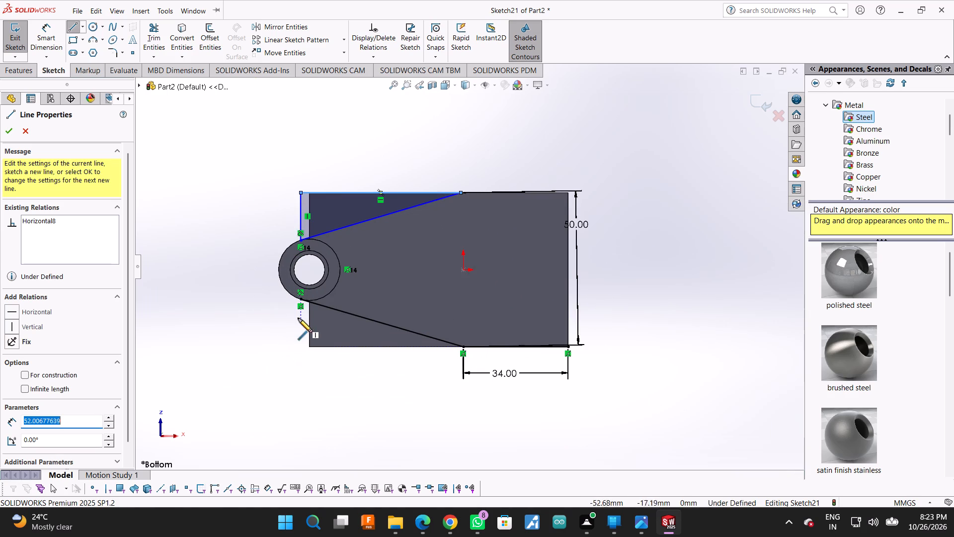
click(302, 300)
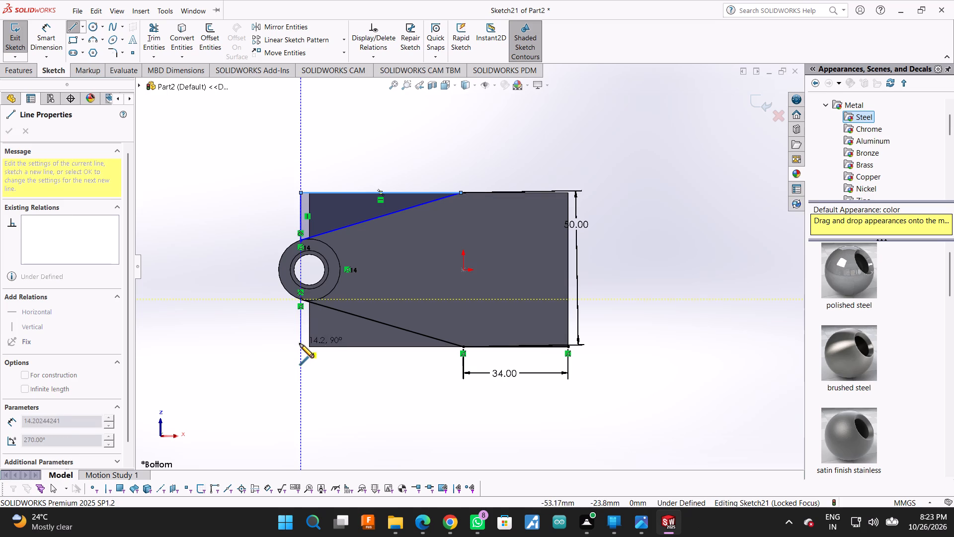
click(300, 346)
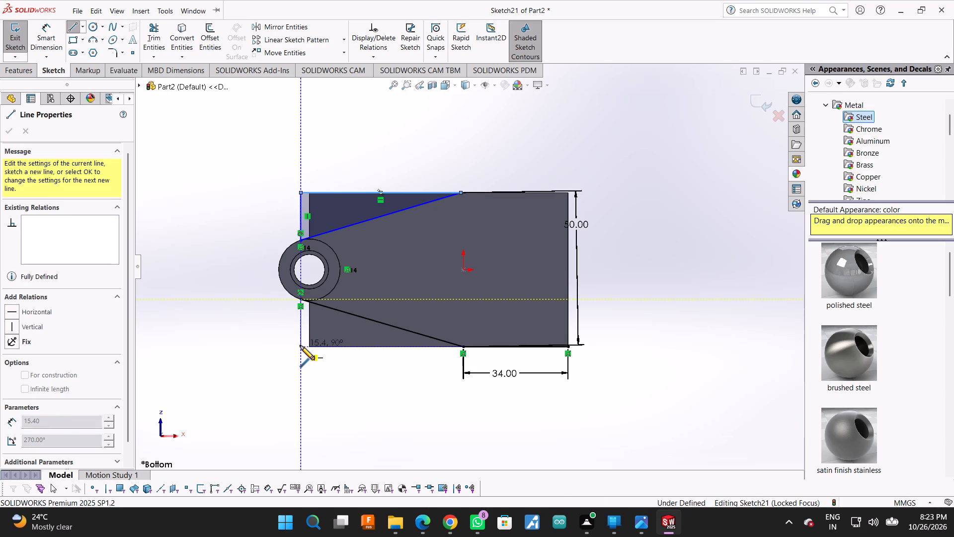
click(465, 349)
scroll(524, 422, up, 1)
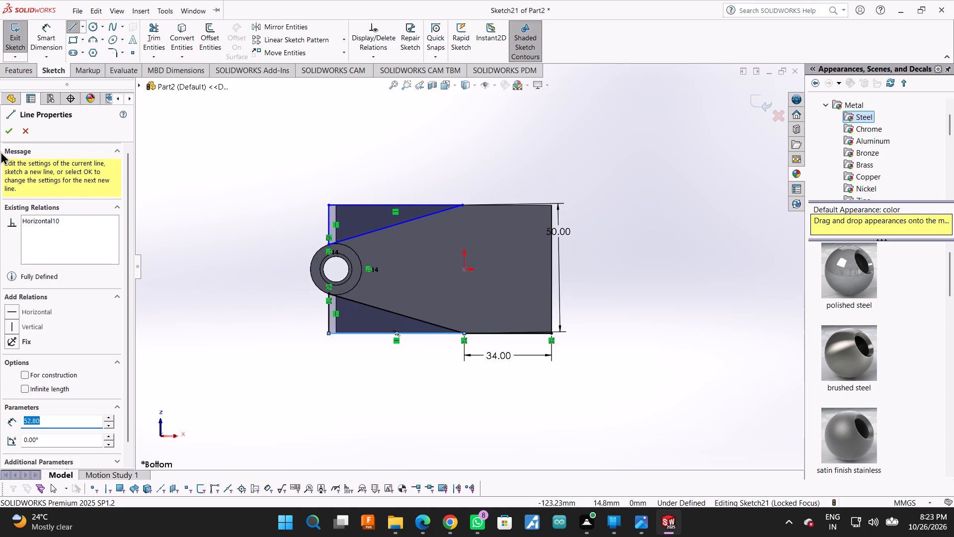
click(2, 134)
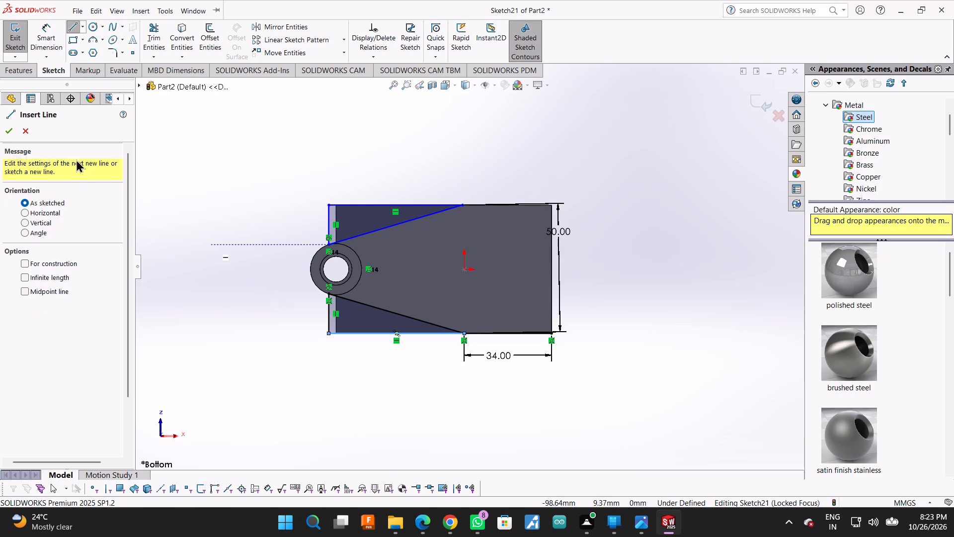
click(4, 134)
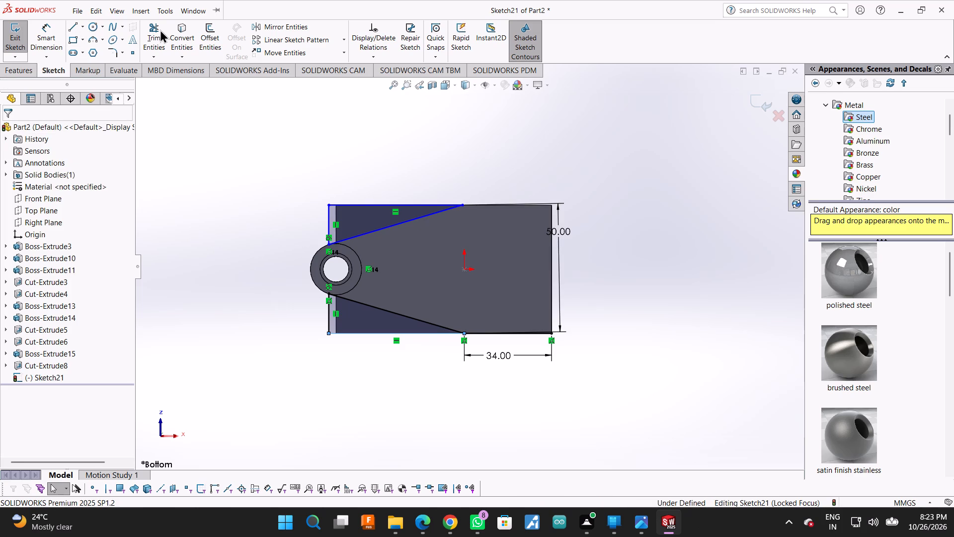
Try to cut the plate with a blind 6 mm Extruded Cut from the corner-triangle sketch.
click(23, 68)
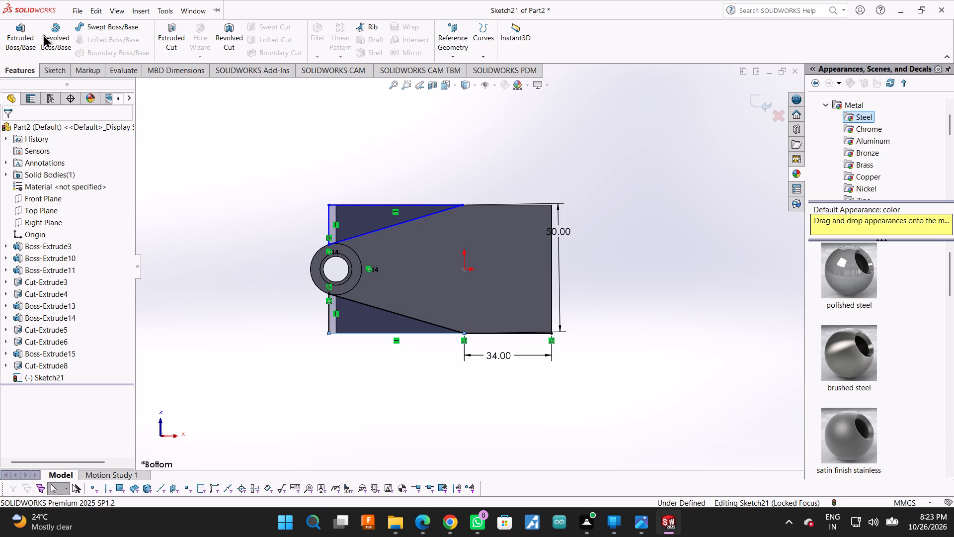
click(173, 35)
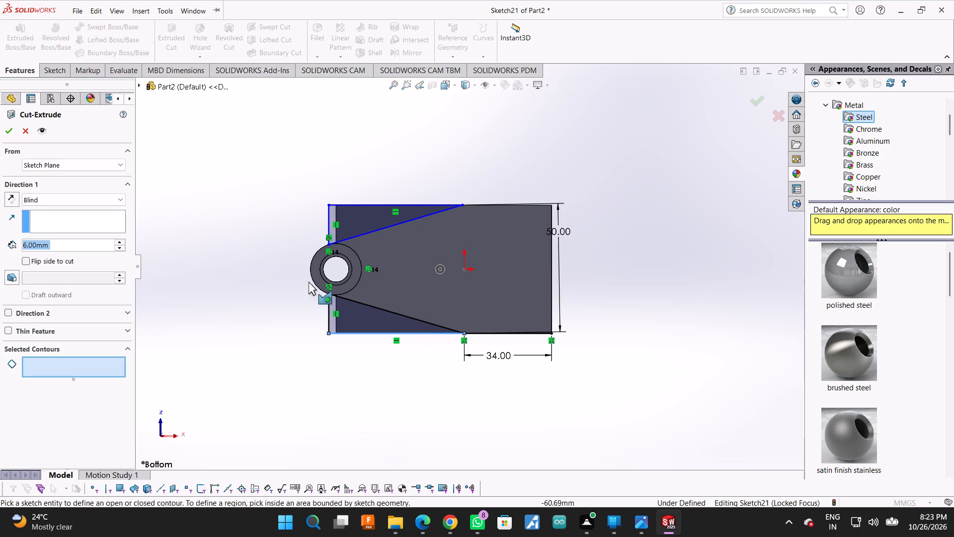
click(7, 197)
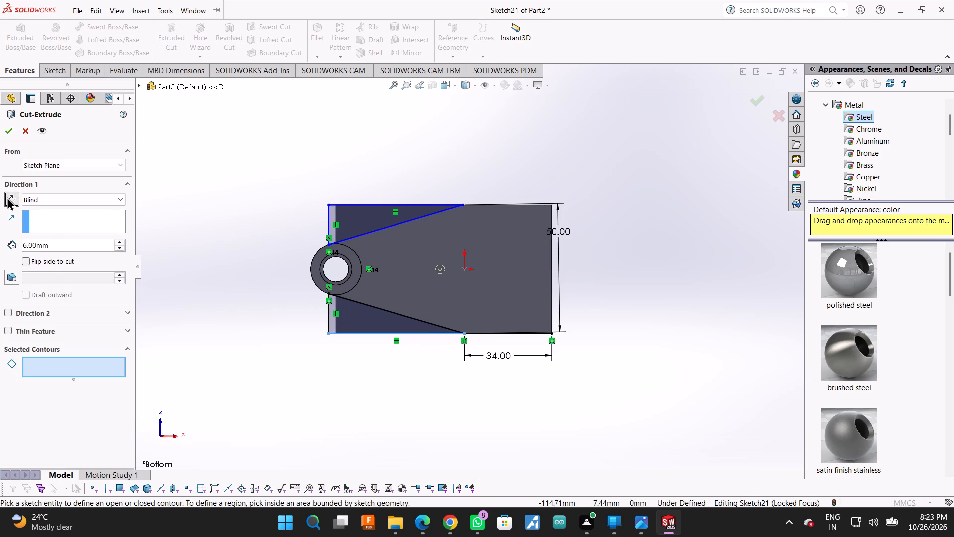
click(7, 197)
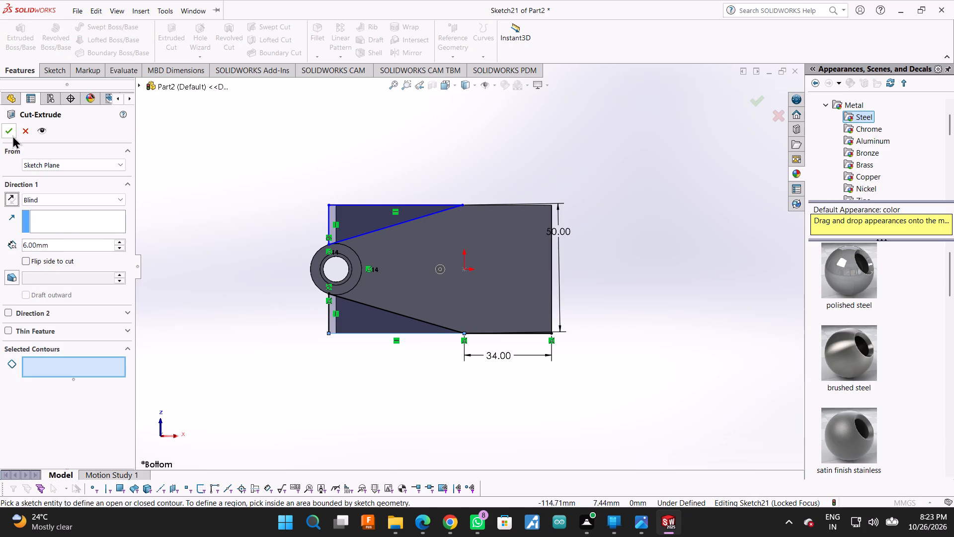
click(12, 135)
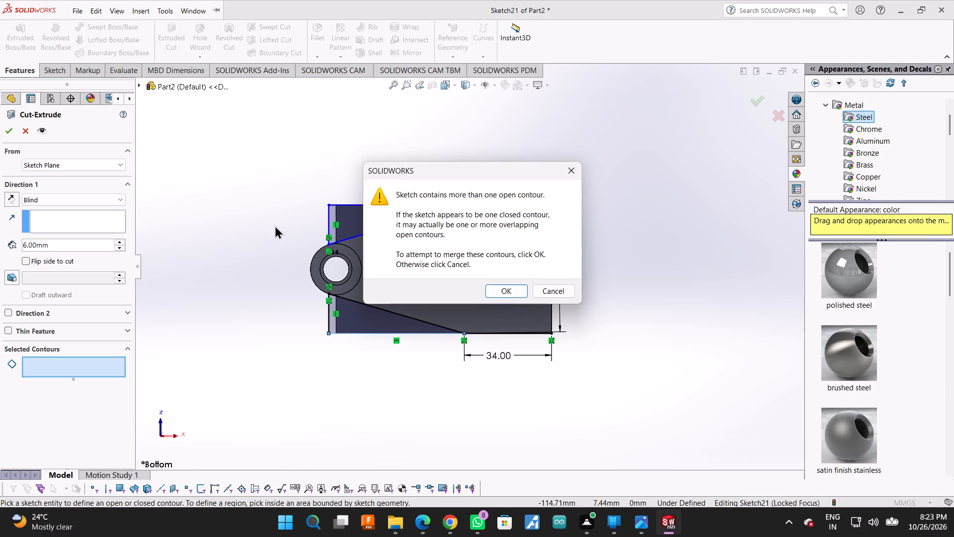
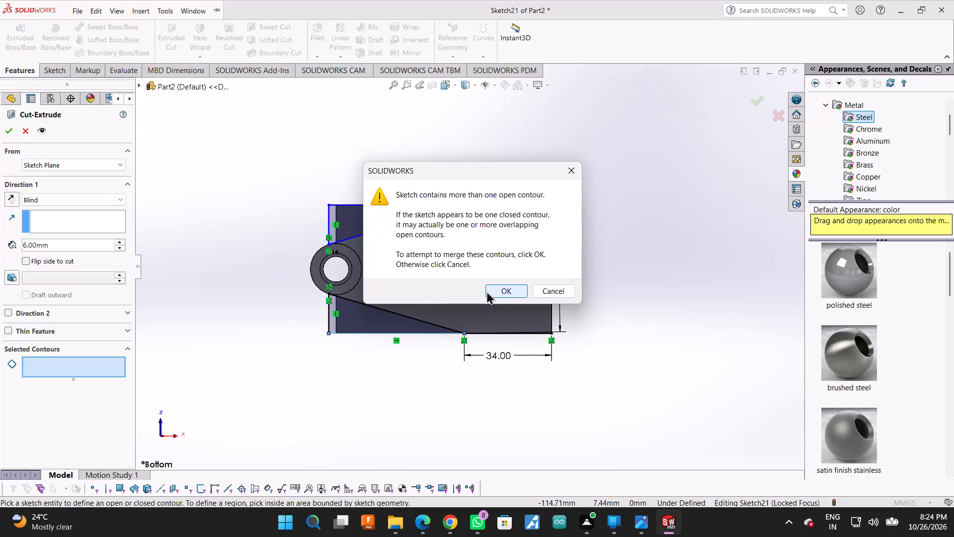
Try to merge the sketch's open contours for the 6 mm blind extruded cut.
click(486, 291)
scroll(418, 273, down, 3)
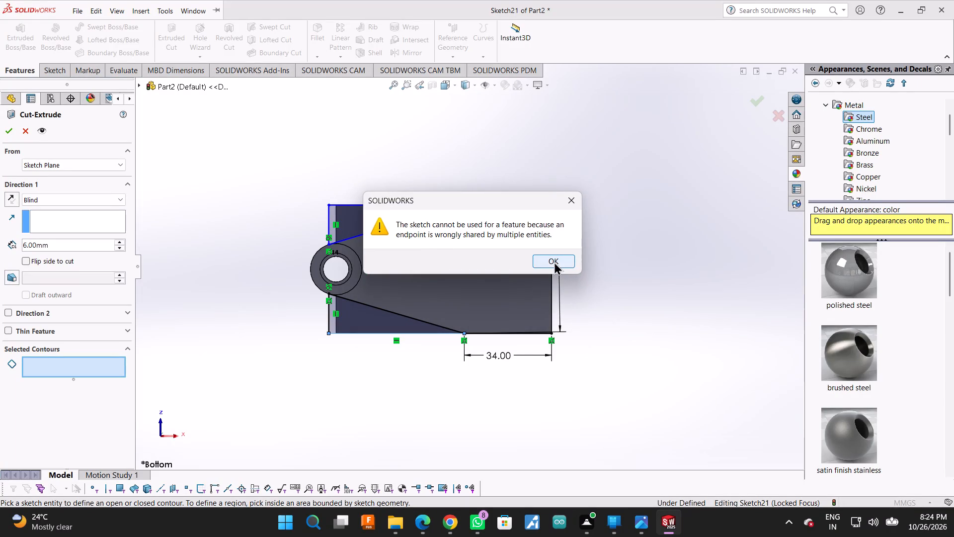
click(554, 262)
Examine the profile's corners and its endpoints on the round boss for open or wrongly shared contours, leaving the extruded cut.
scroll(451, 222, down, 11)
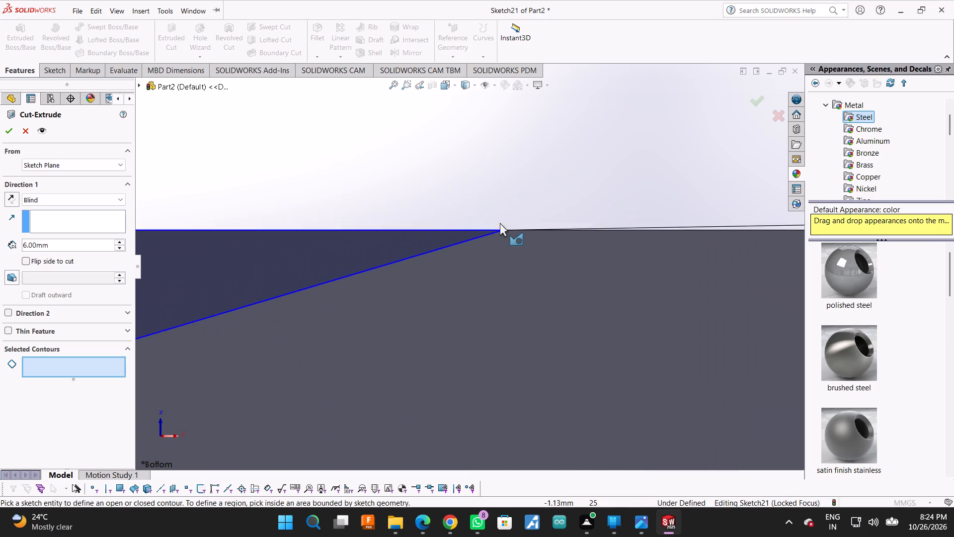
scroll(500, 223, down, 2)
scroll(516, 236, up, 12)
scroll(362, 294, down, 5)
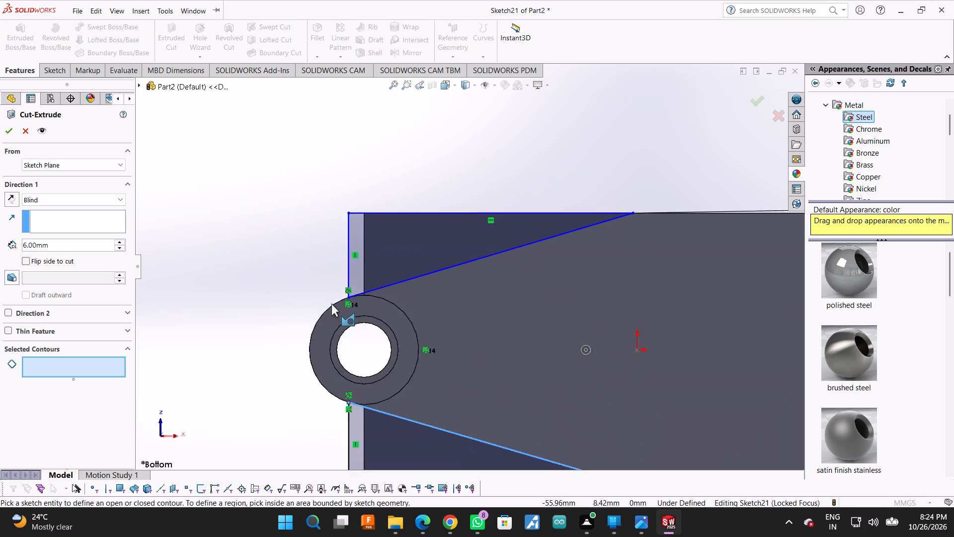
scroll(331, 303, down, 2)
scroll(399, 309, down, 5)
scroll(417, 272, down, 5)
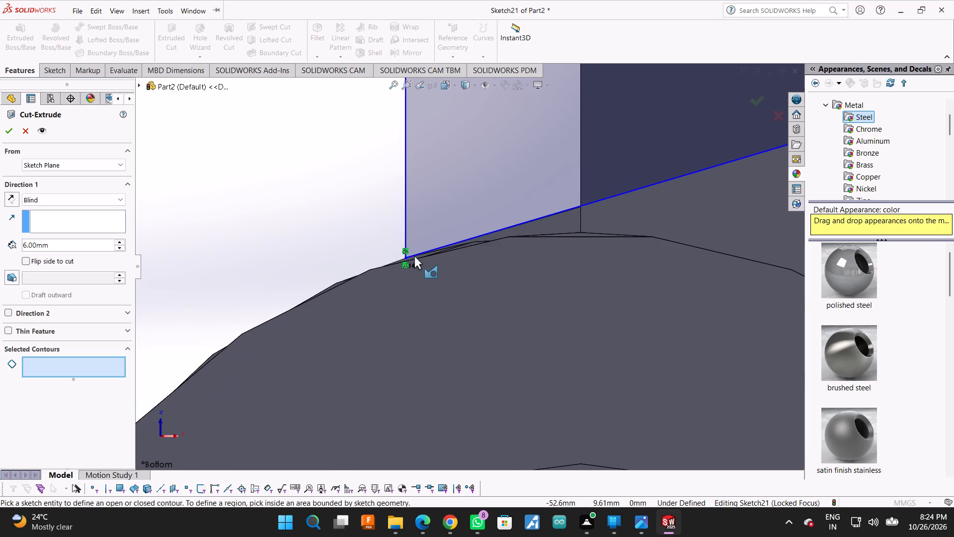
scroll(414, 256, up, 9)
scroll(449, 152, up, 4)
scroll(461, 135, down, 3)
scroll(550, 232, up, 4)
scroll(562, 261, down, 2)
scroll(571, 319, up, 2)
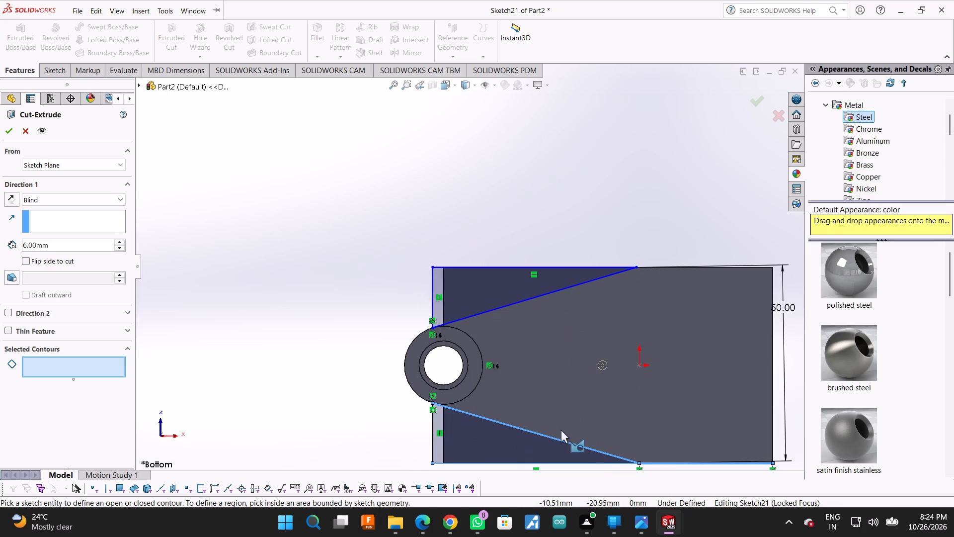
key(Escape)
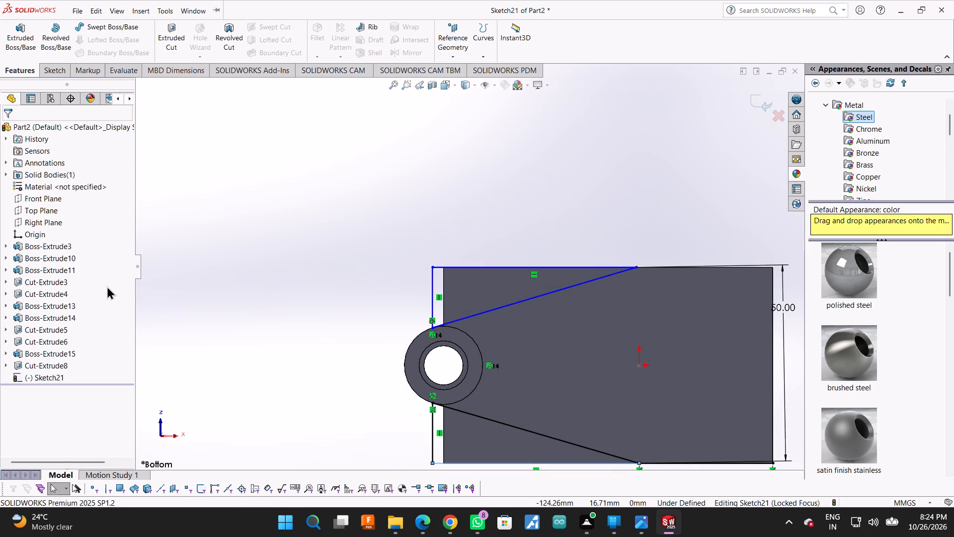
Undo the recent sketch edits back through the horizontal and vertical closing lines of both corners, restoring the line across the plate.
click(60, 72)
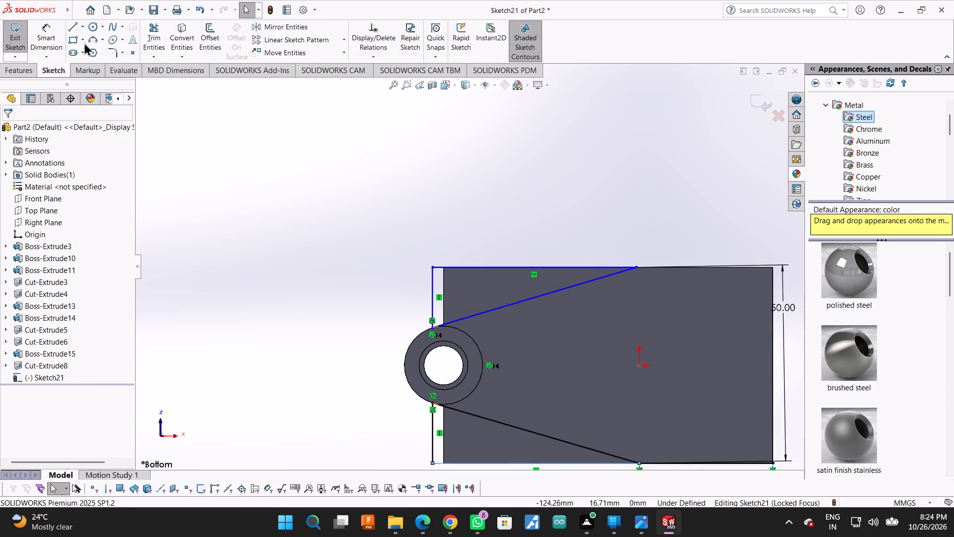
click(151, 31)
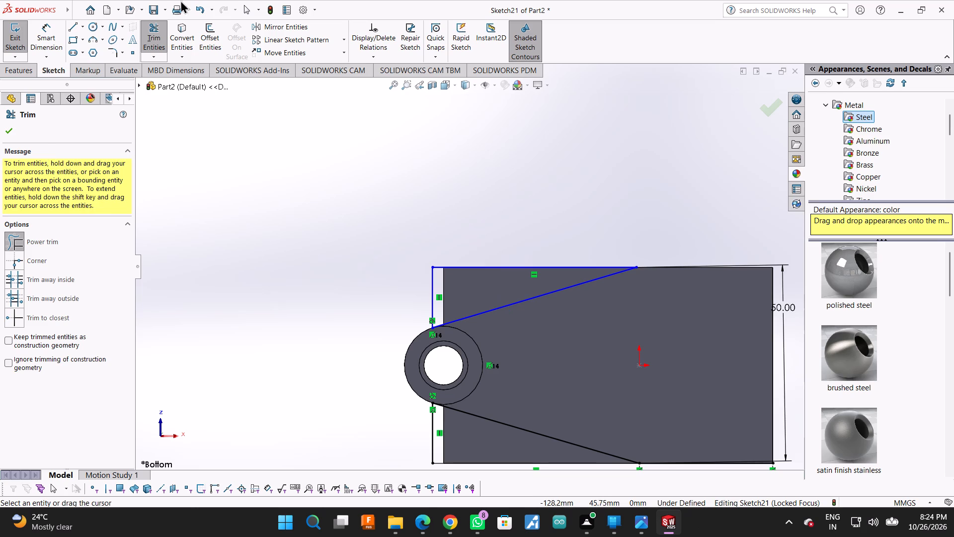
key(ctrl+z)
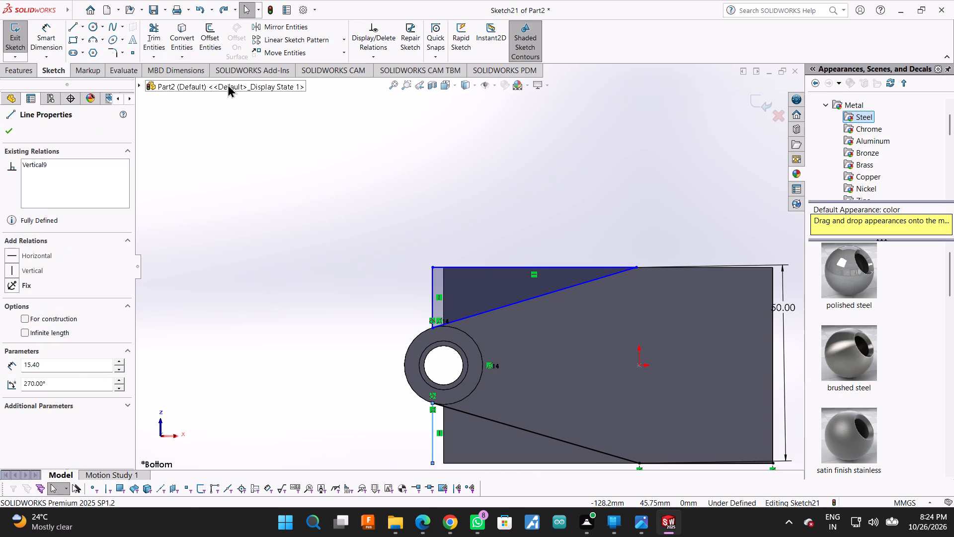
key(ctrl+z)
key(ctrl+z)
key(ctrl+z)
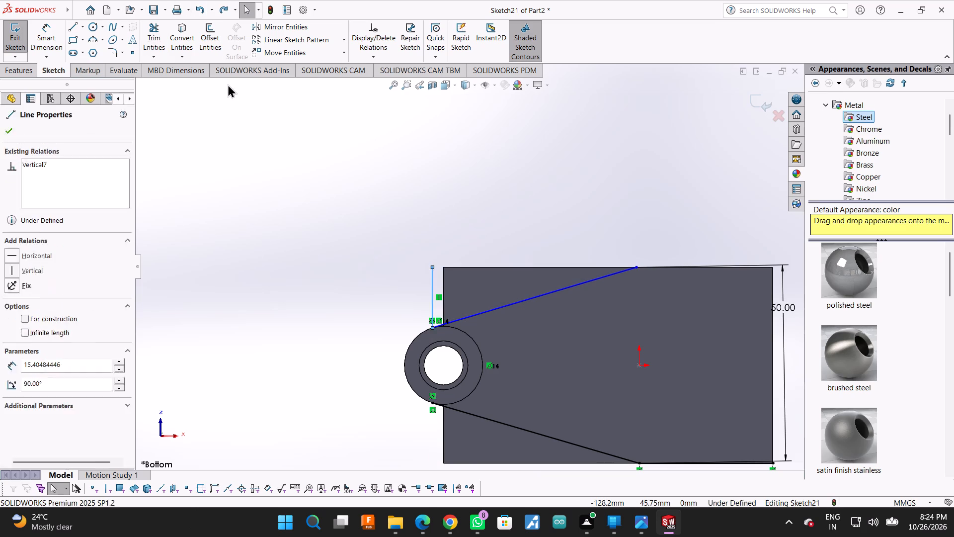
key(ctrl+z)
Trim away the upper slanted line between the round boss and the plate's upper edge.
click(151, 33)
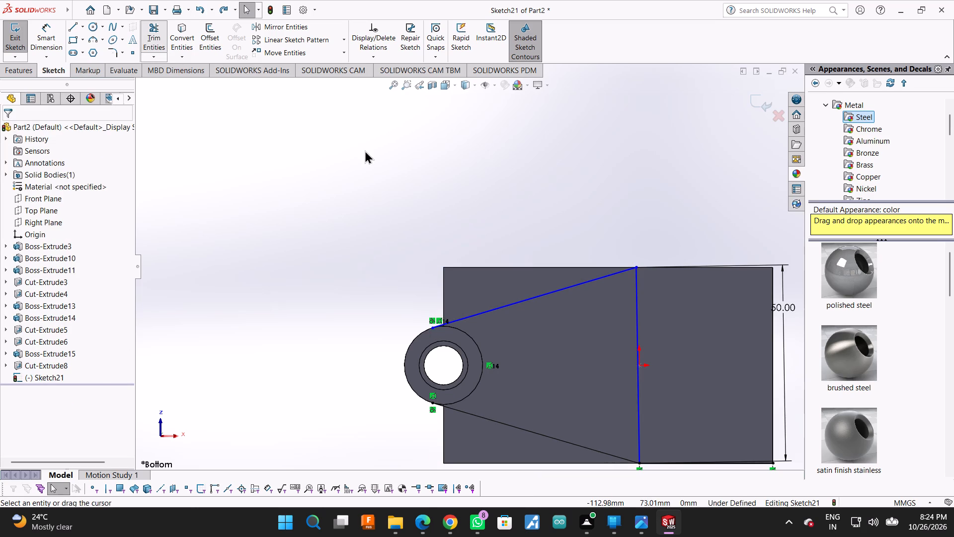
drag(467, 240, 539, 340)
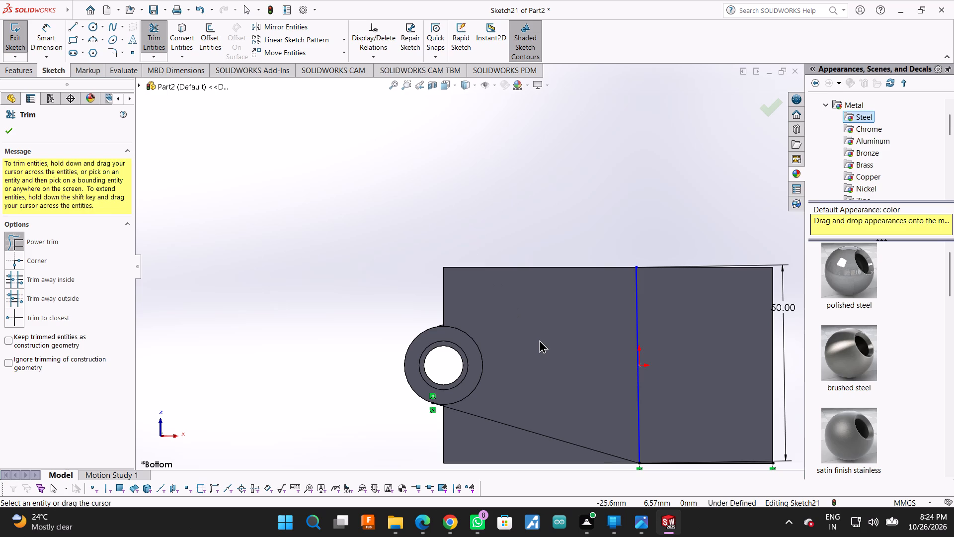
key(Escape)
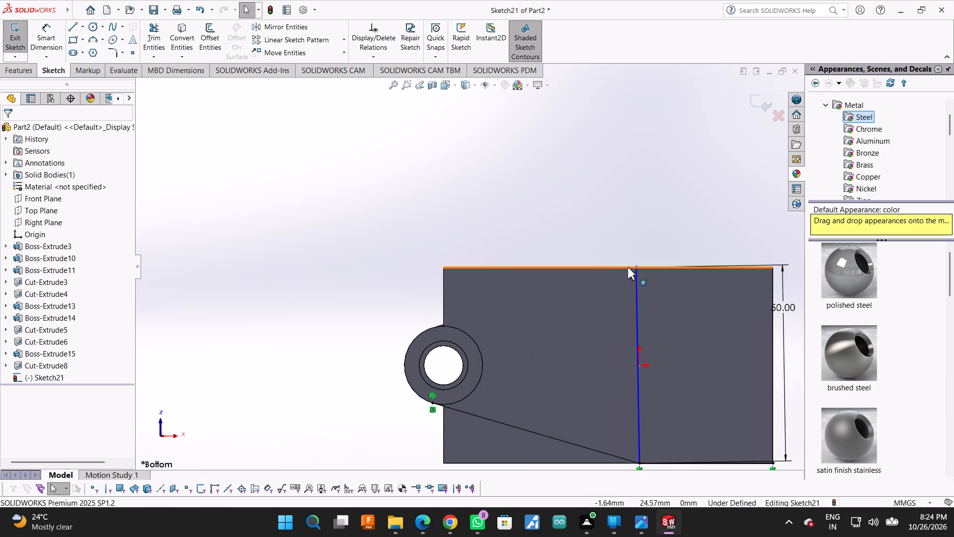
Sketch a slanted line about 52 mm long from the cross line's upper end to the round boss's outer edge.
click(73, 26)
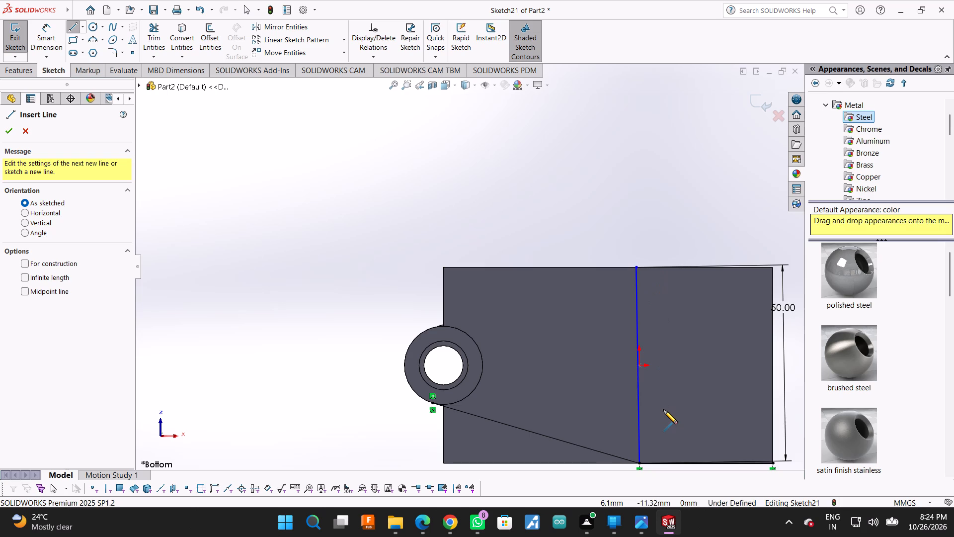
click(636, 267)
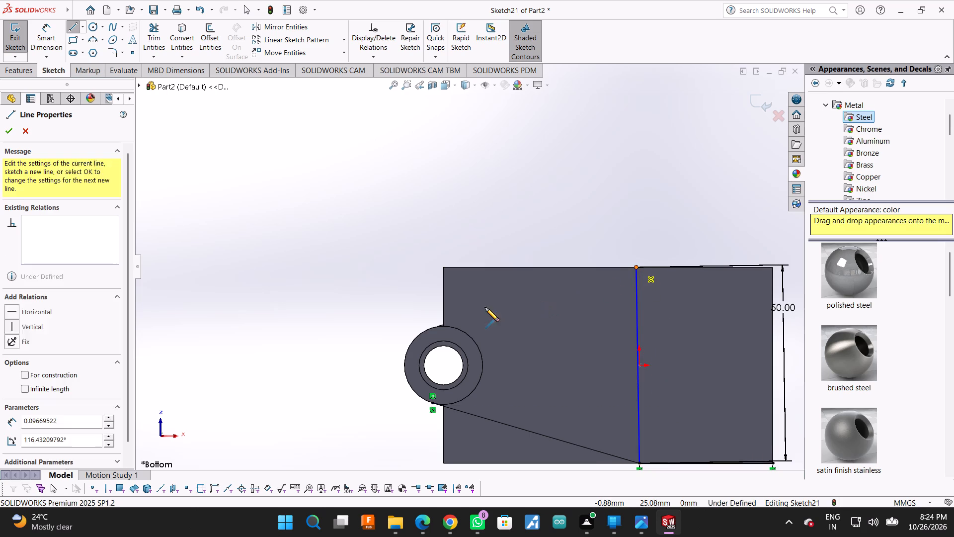
scroll(416, 346, down, 9)
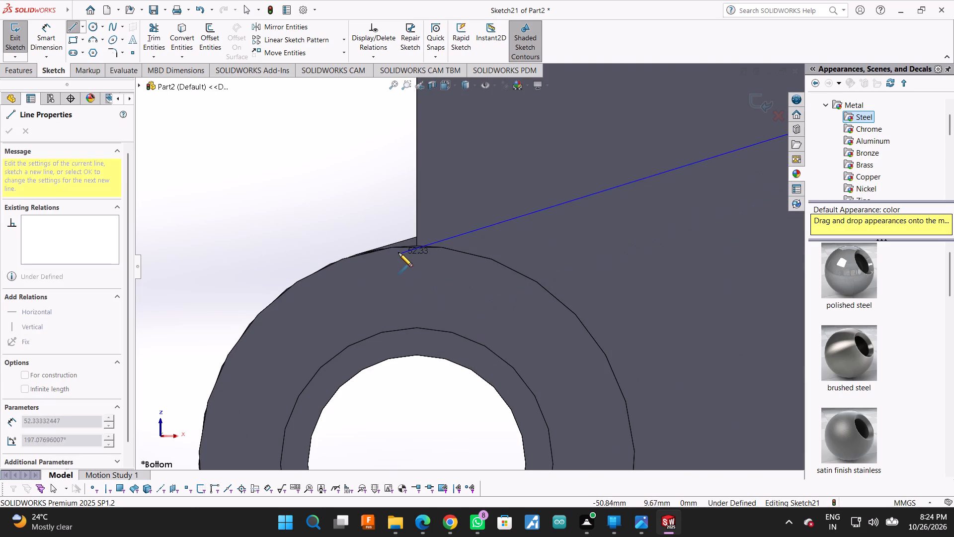
click(401, 247)
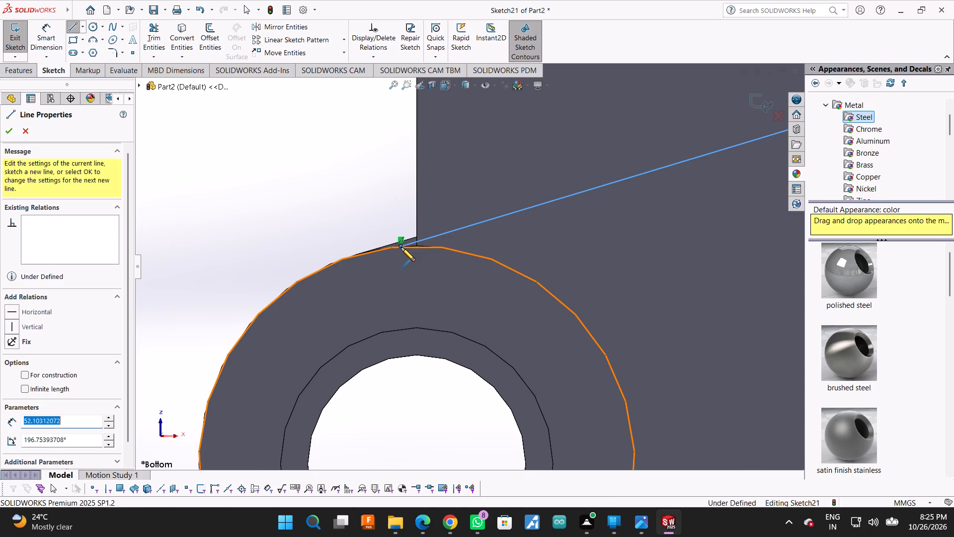
key(Escape)
scroll(407, 333, up, 2)
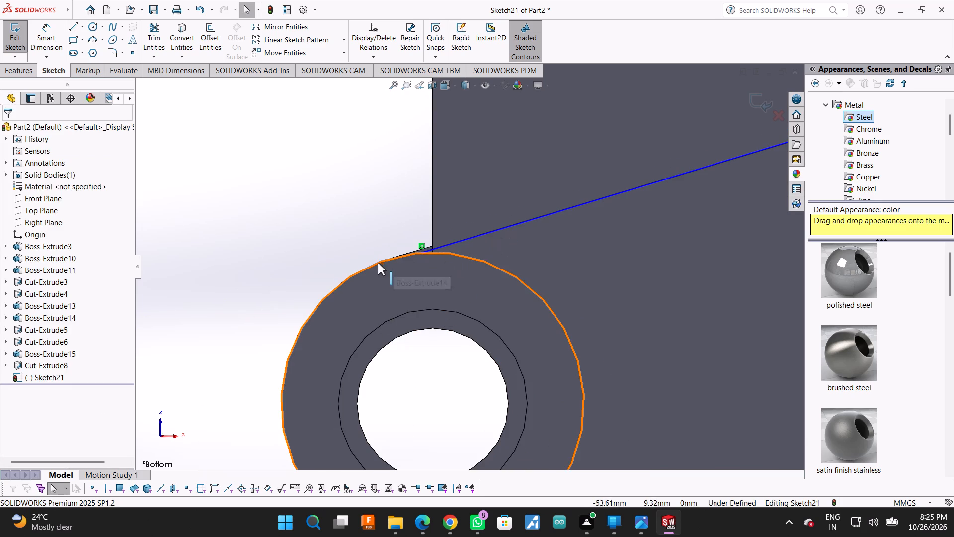
Make the new slanted line tangent to the round boss's outer circular edge.
click(462, 239)
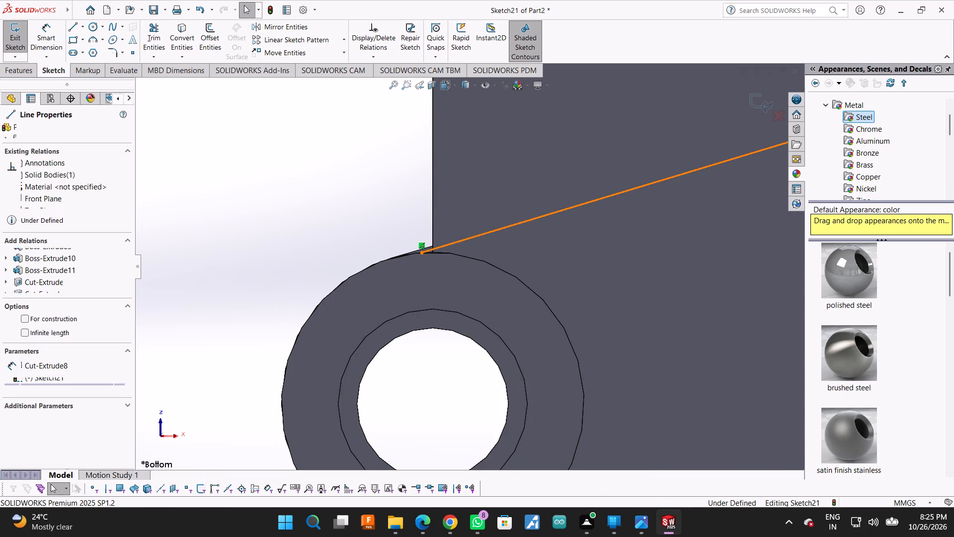
ctrl+click(372, 265)
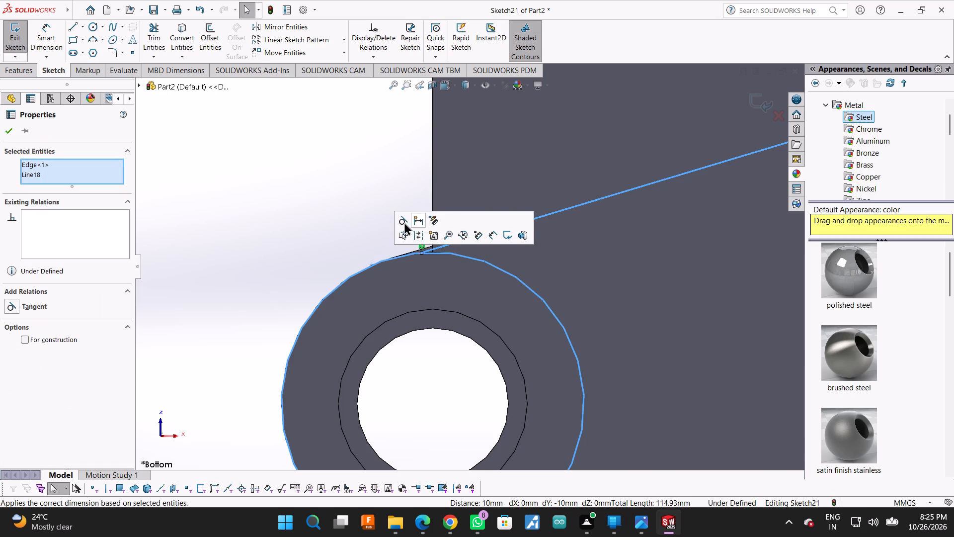
click(404, 222)
click(6, 129)
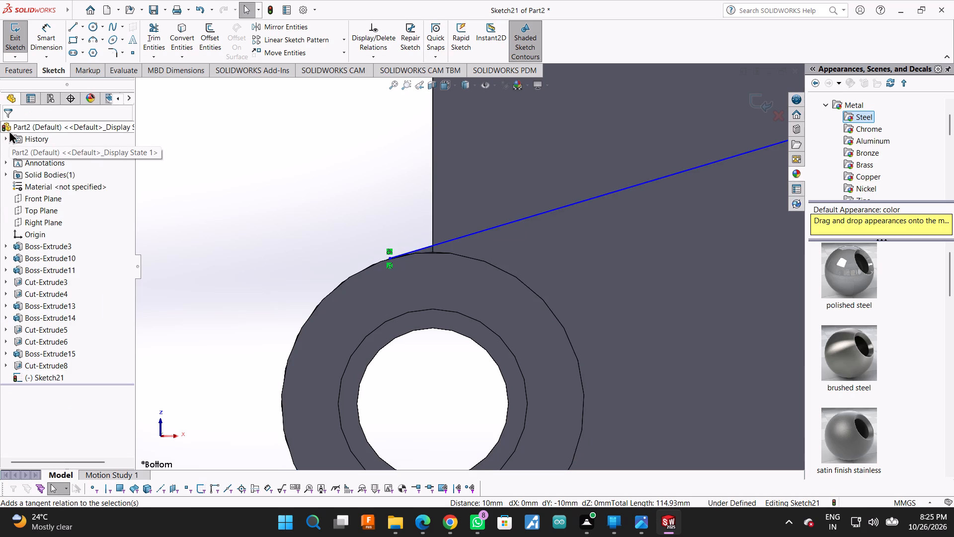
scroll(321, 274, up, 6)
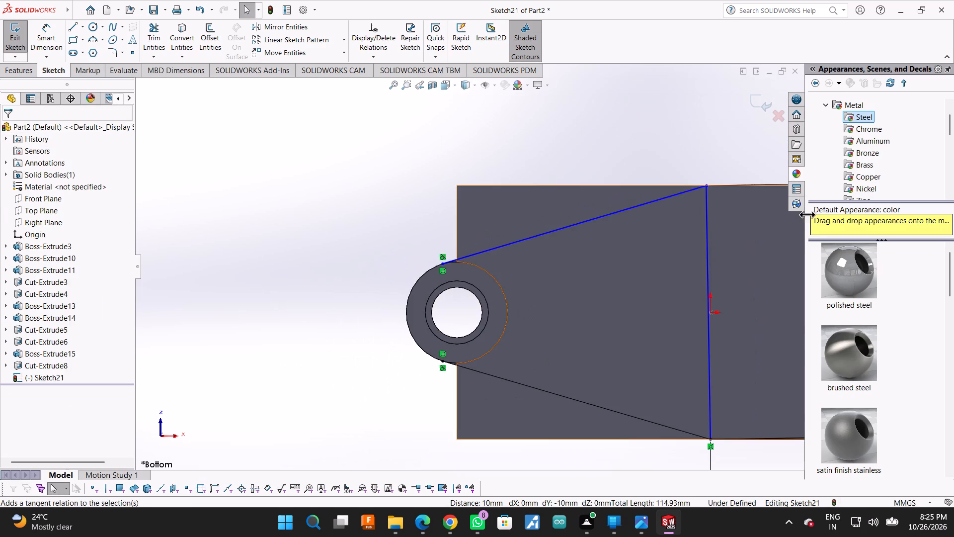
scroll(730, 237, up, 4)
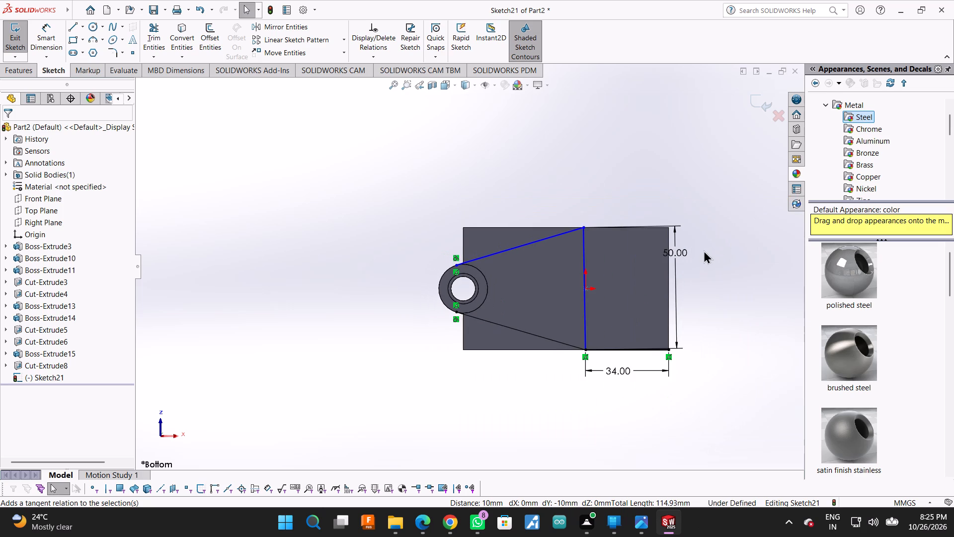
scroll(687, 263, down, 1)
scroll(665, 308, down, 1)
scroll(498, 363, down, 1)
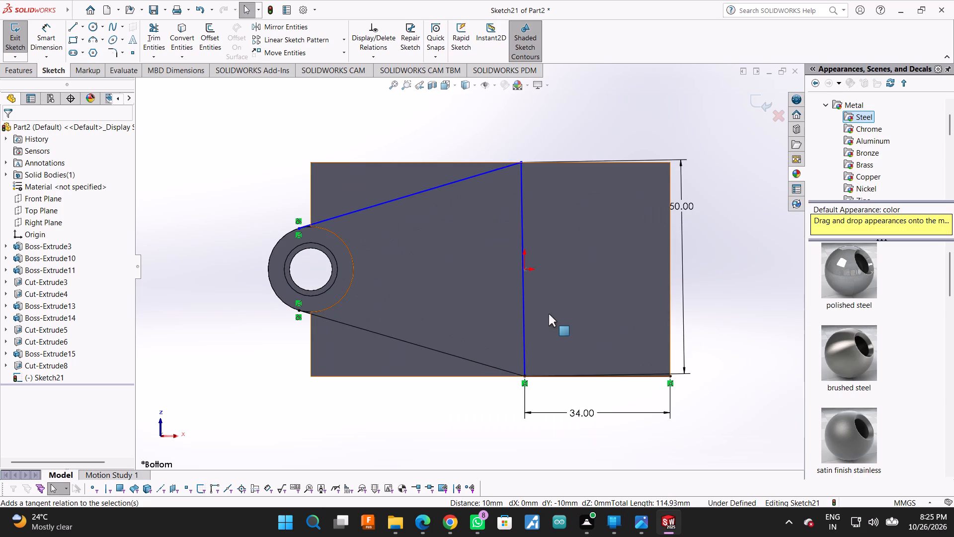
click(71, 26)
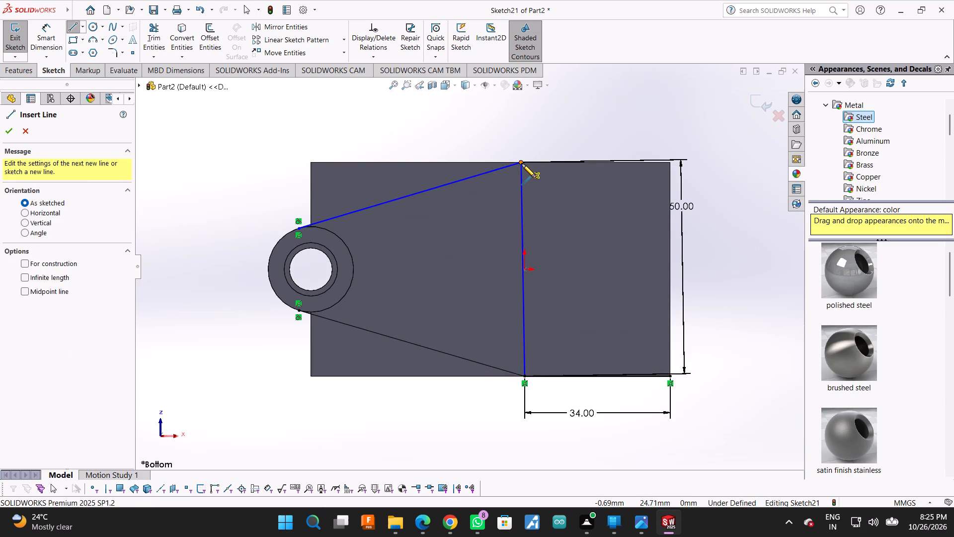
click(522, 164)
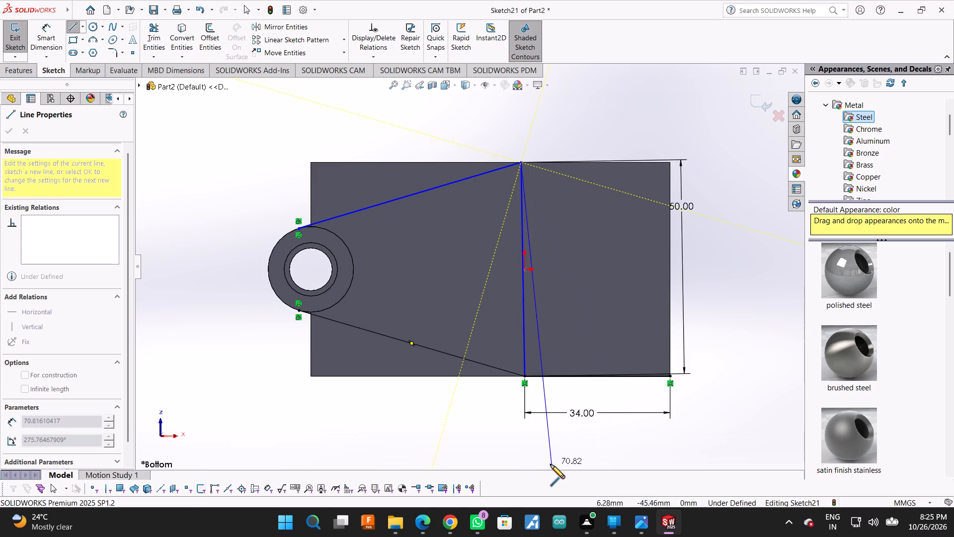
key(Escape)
Close the upper corner with a vertical line from the upper tangent point and a horizontal line about 52 mm long to the slanted line's end.
scroll(523, 177, down, 2)
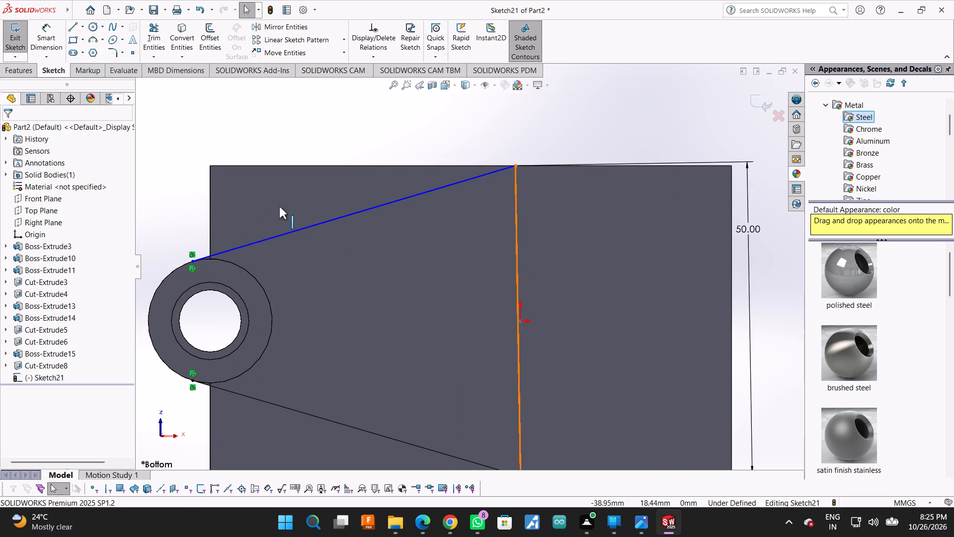
scroll(291, 209, up, 1)
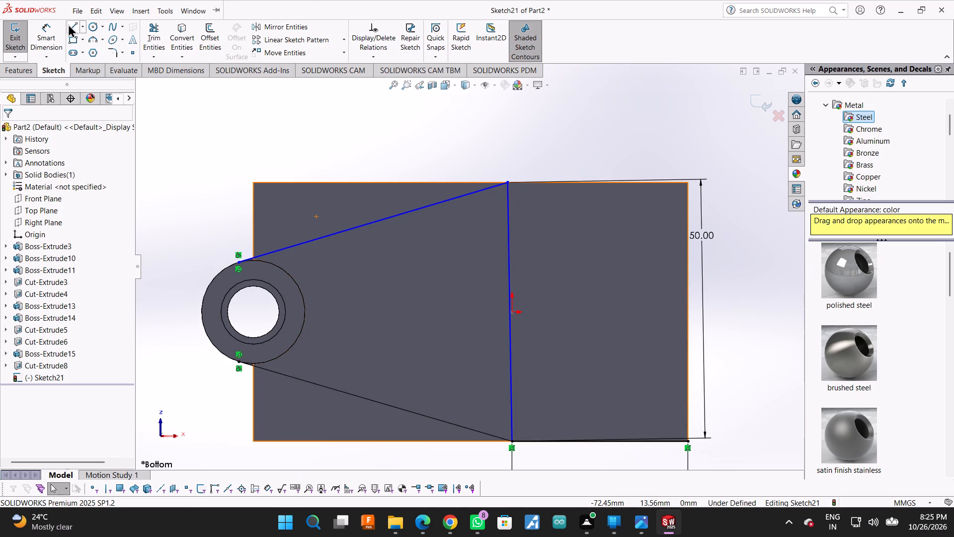
click(68, 24)
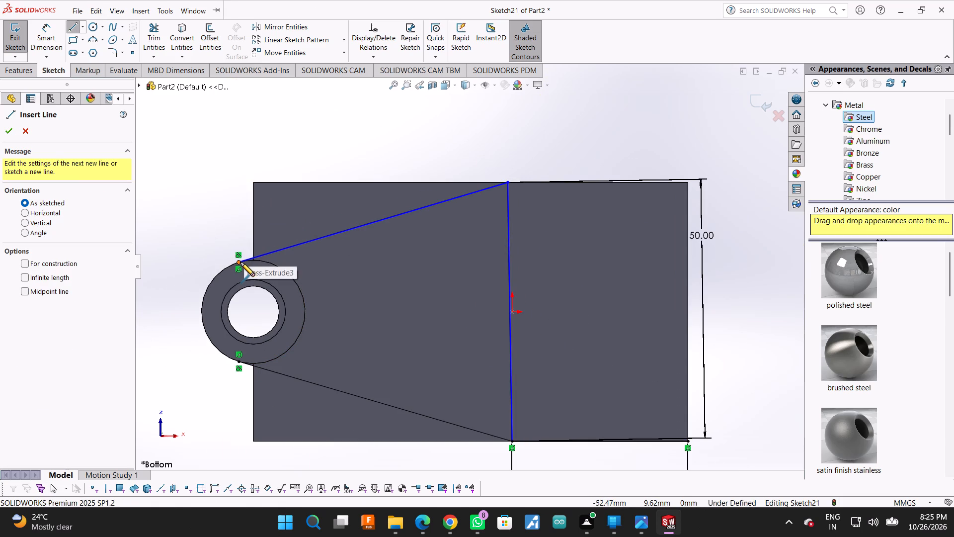
click(237, 262)
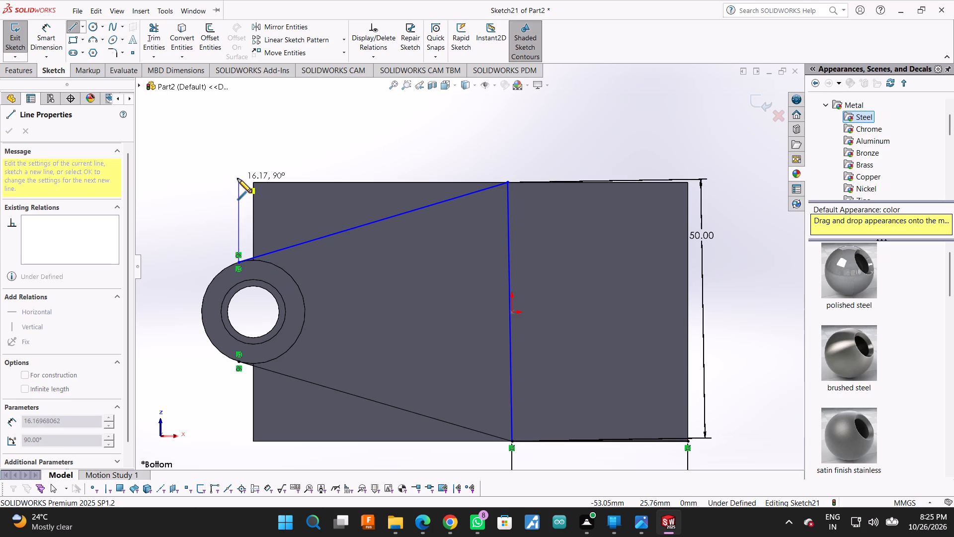
click(237, 184)
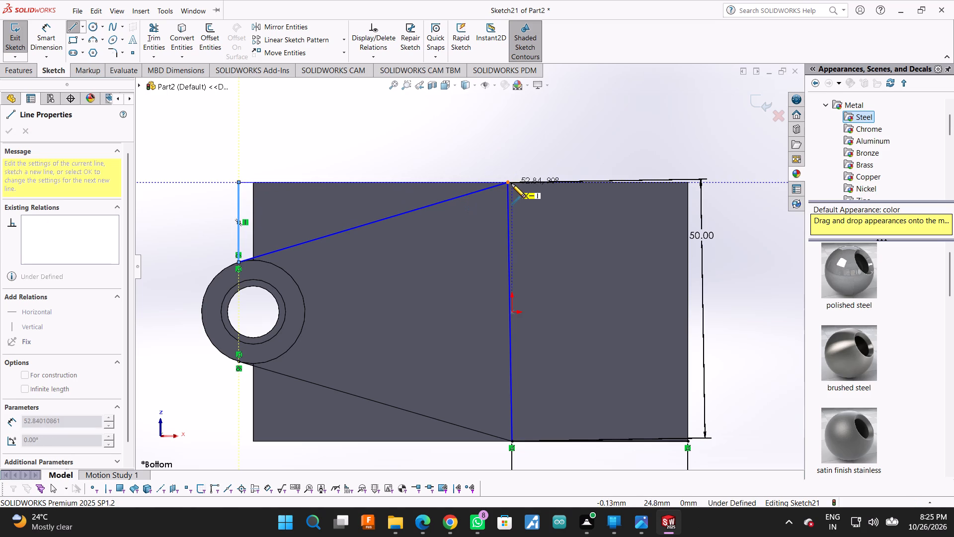
click(506, 183)
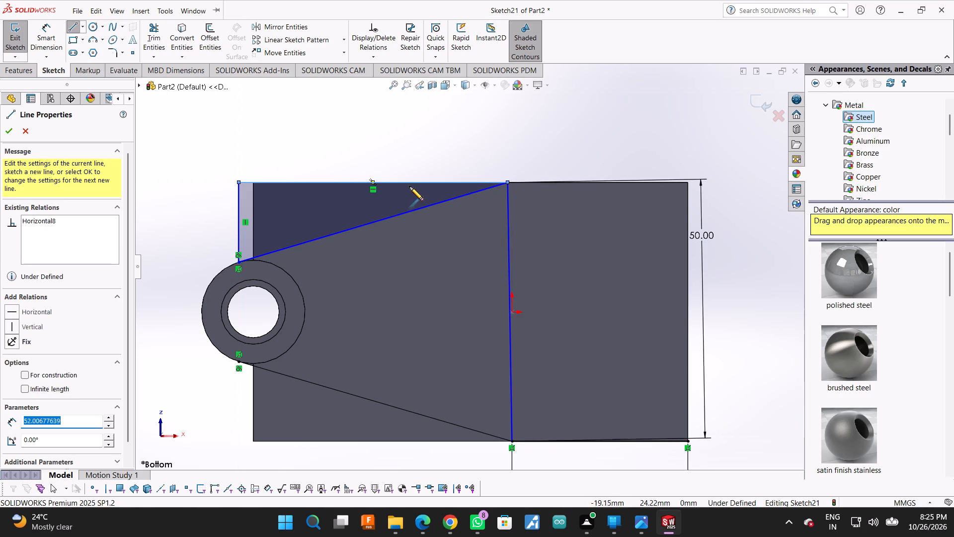
click(239, 183)
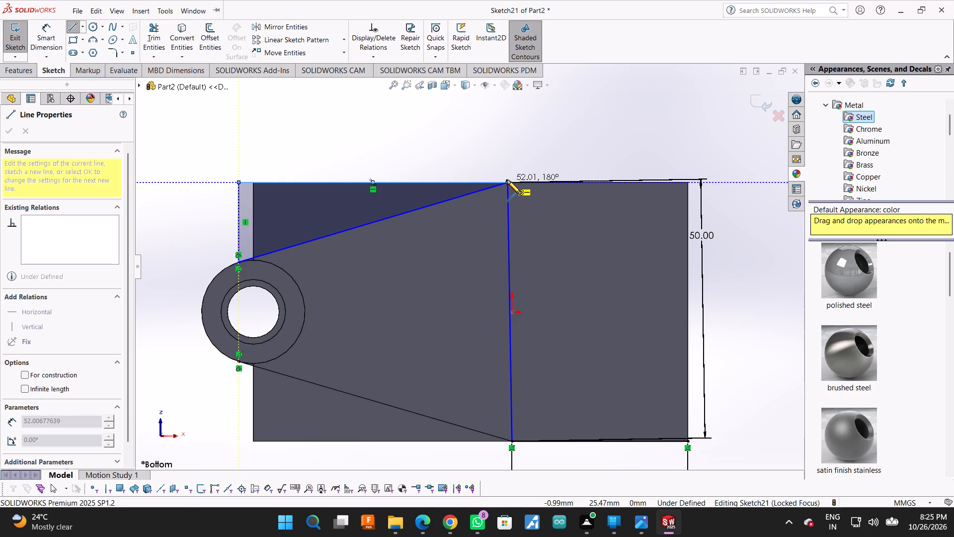
key(Escape)
Close the lower corner with a vertical line about 15 mm long from the lower tangent point and a horizontal line about 53 mm long.
click(72, 22)
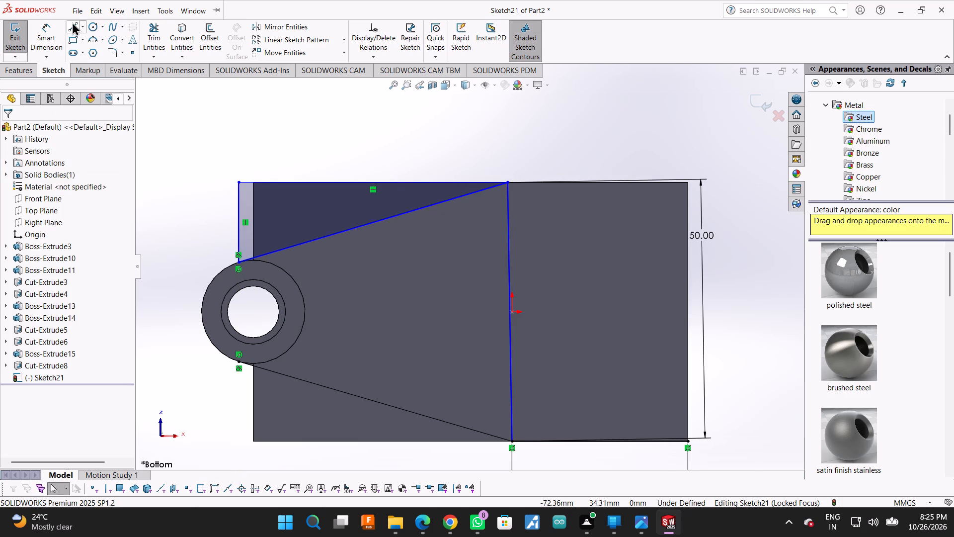
scroll(201, 269, up, 3)
scroll(301, 338, down, 4)
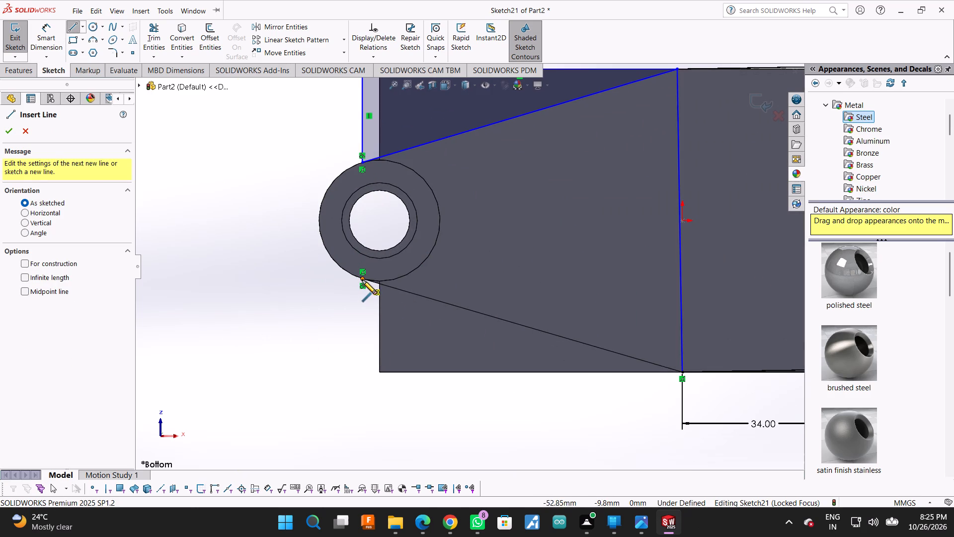
click(362, 280)
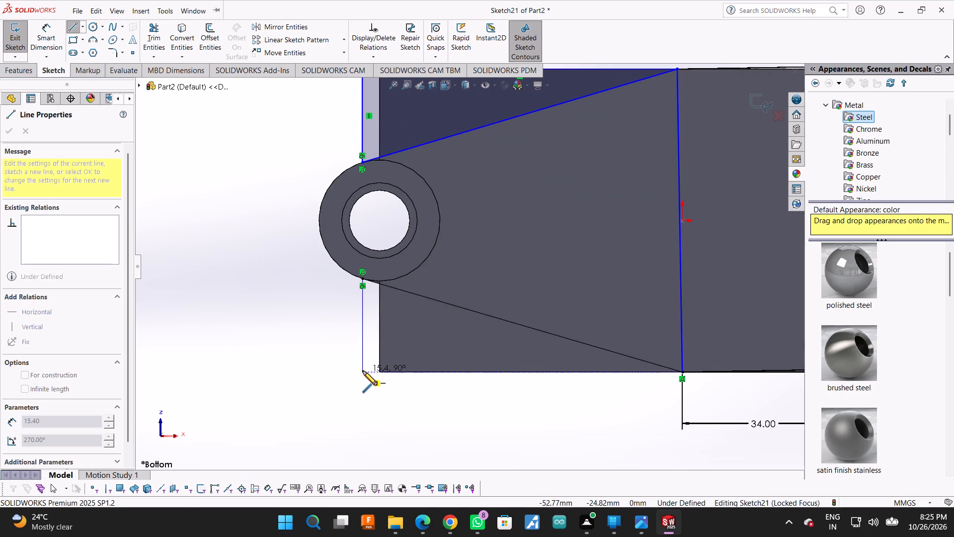
click(363, 371)
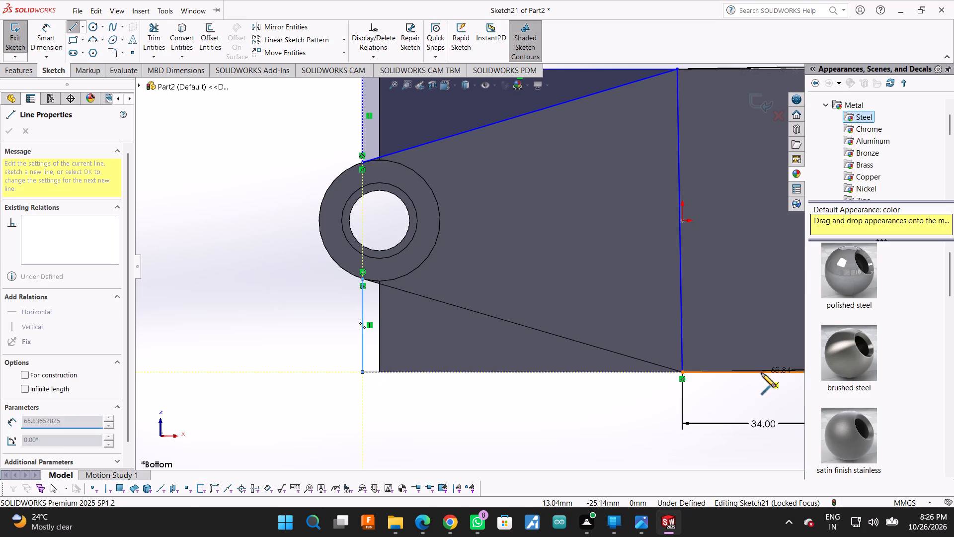
click(681, 373)
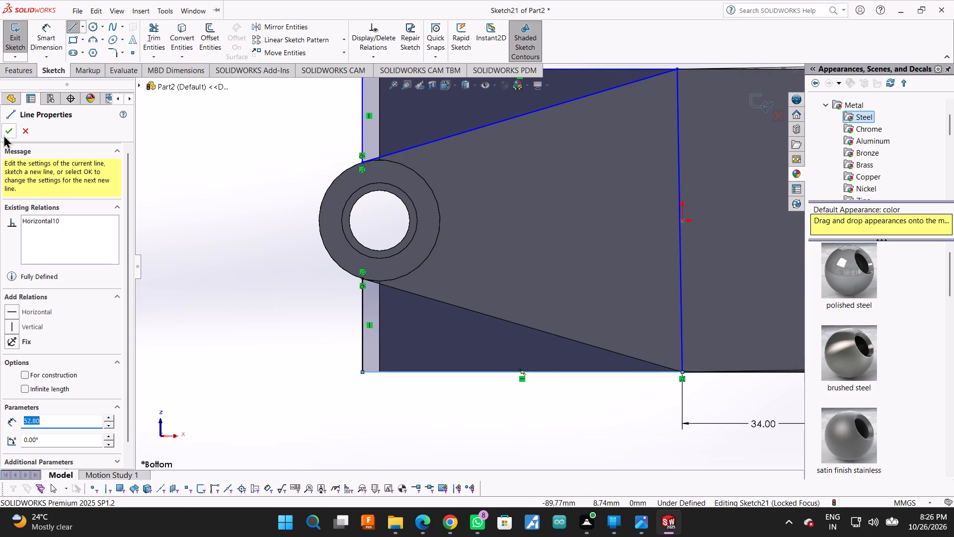
click(4, 135)
scroll(289, 285, up, 2)
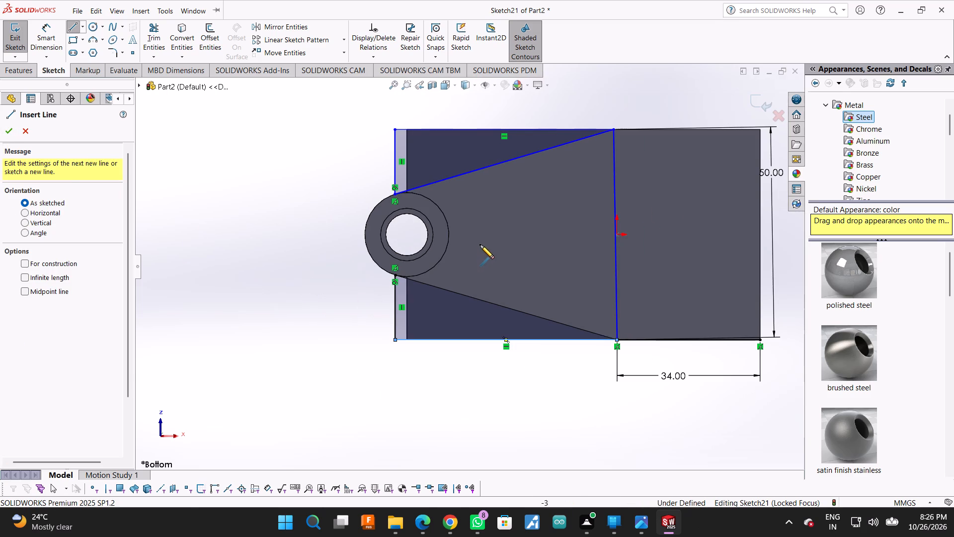
scroll(500, 294, up, 1)
scroll(505, 190, down, 1)
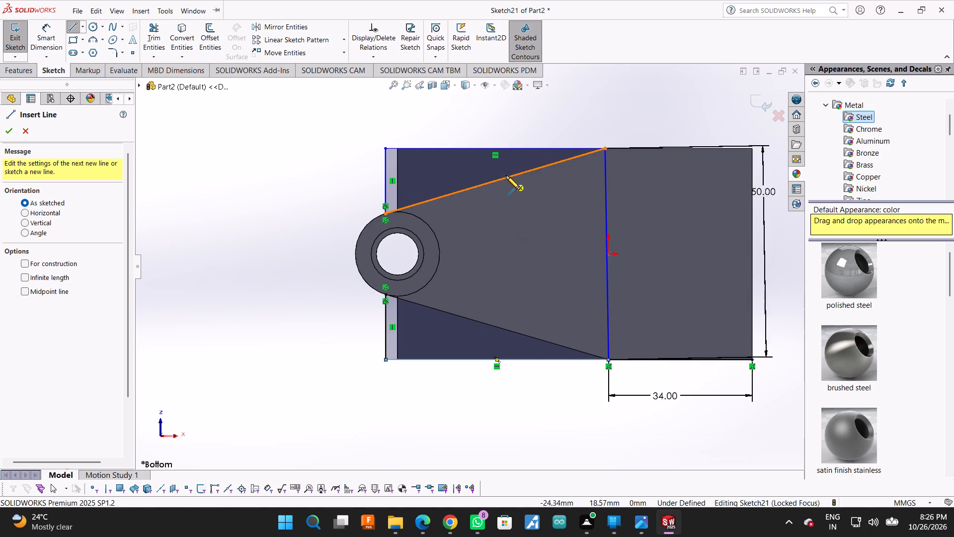
click(3, 132)
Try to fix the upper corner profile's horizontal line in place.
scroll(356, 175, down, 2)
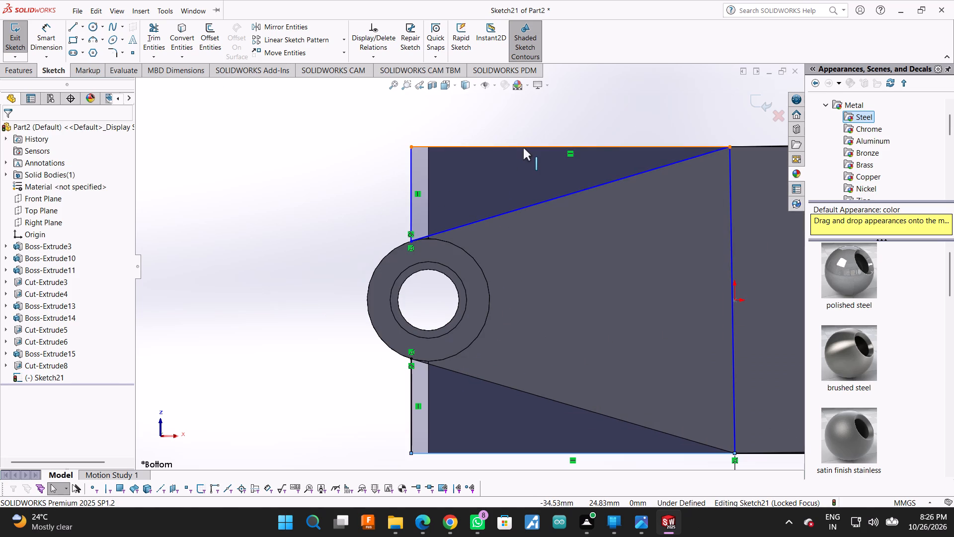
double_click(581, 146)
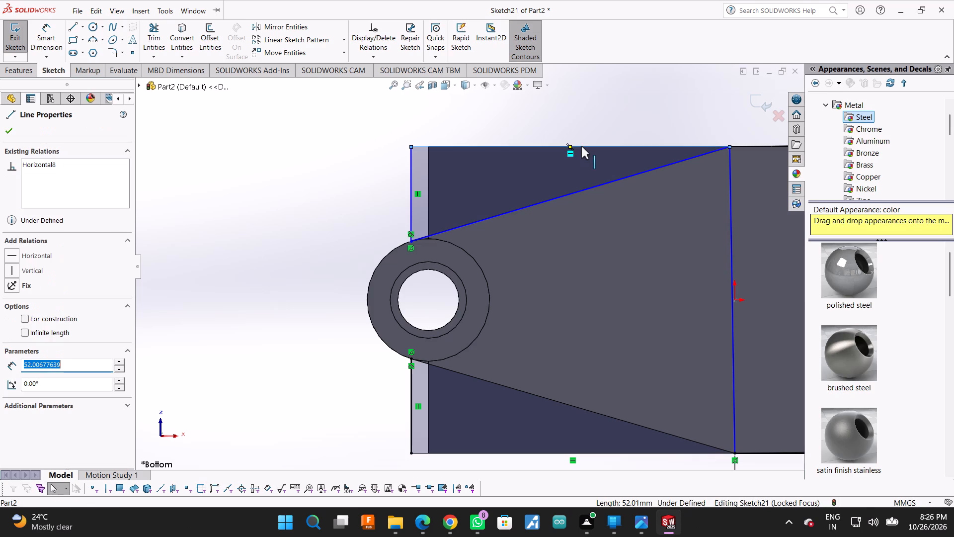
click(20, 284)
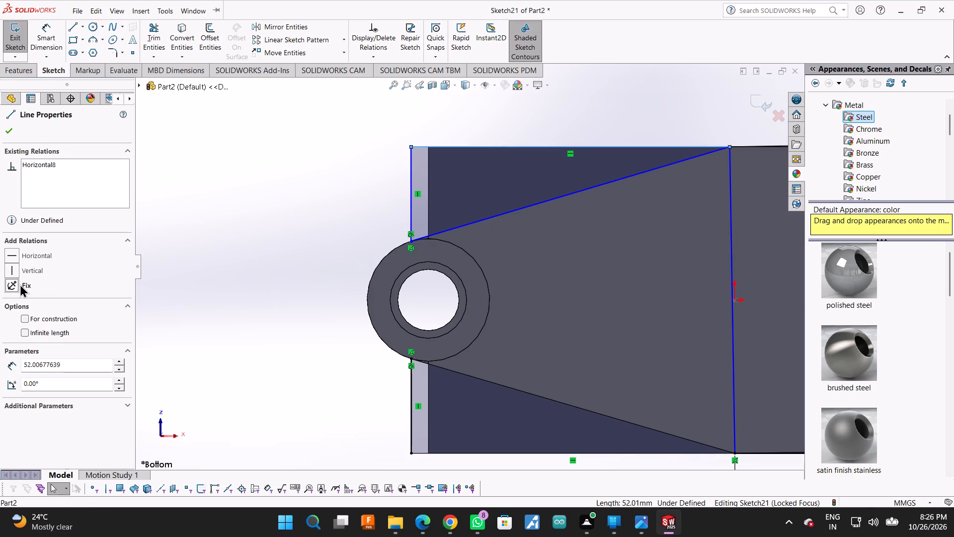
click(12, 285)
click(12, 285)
Add a Fix relation to the upper slanted line that runs tangent to the round boss.
click(483, 222)
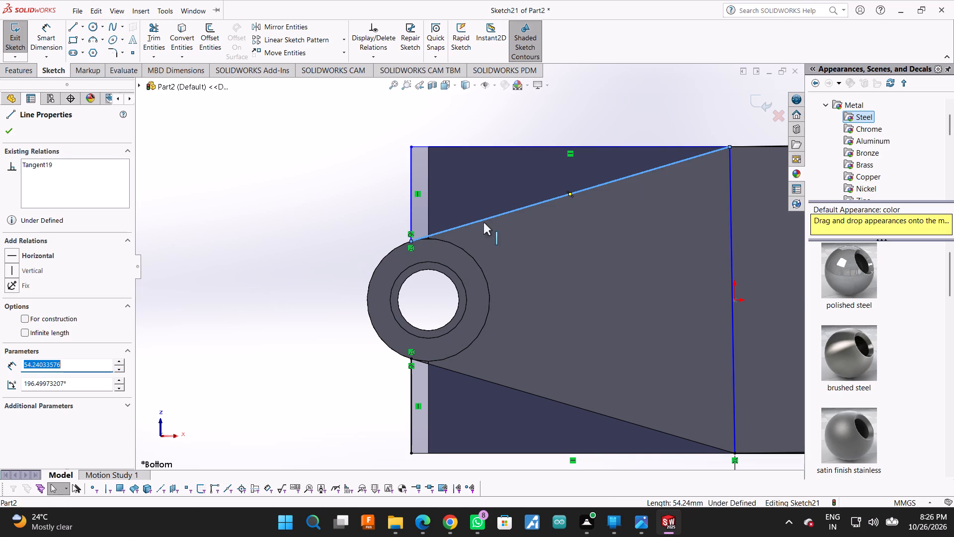
click(17, 282)
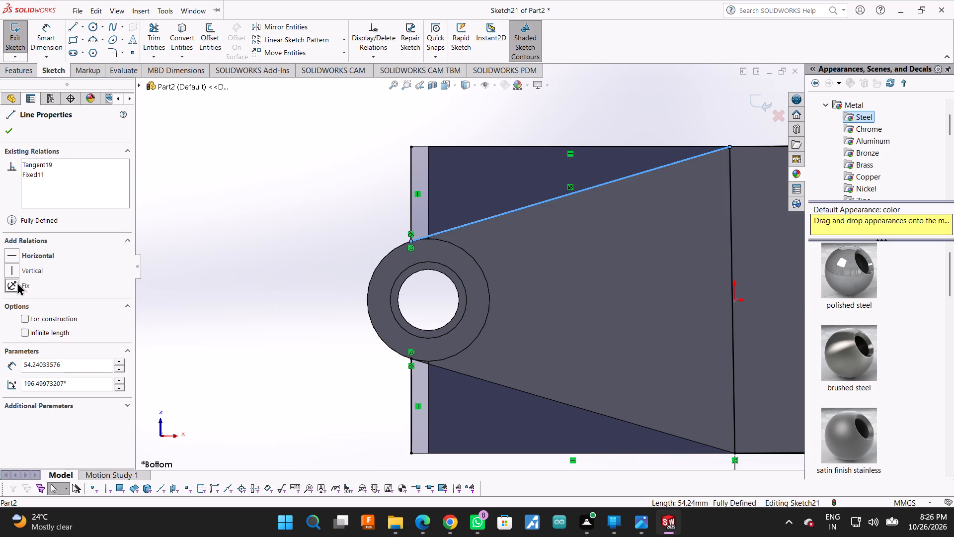
click(362, 166)
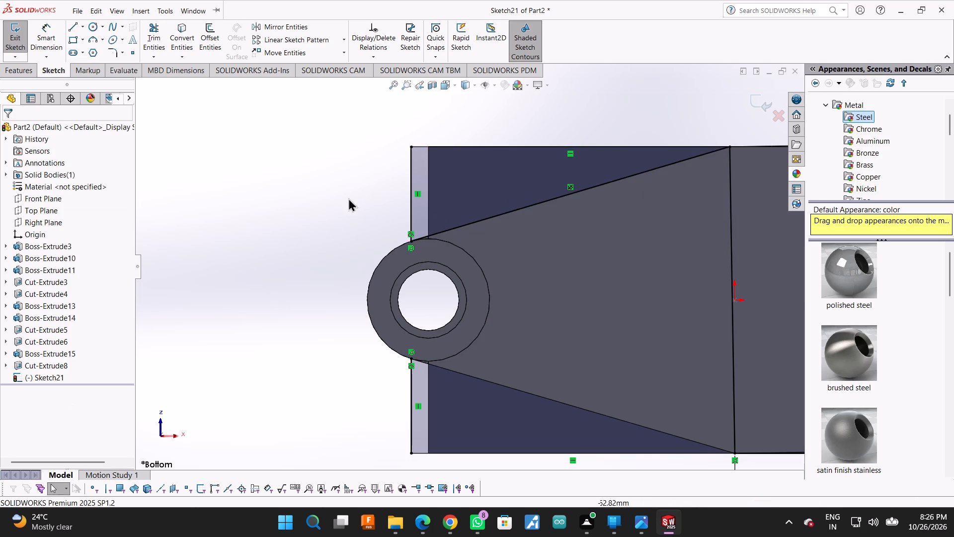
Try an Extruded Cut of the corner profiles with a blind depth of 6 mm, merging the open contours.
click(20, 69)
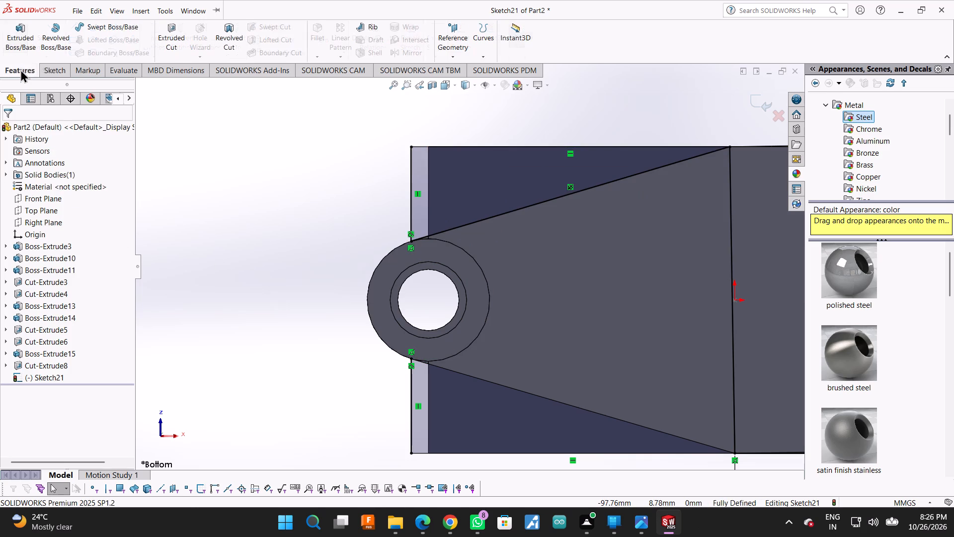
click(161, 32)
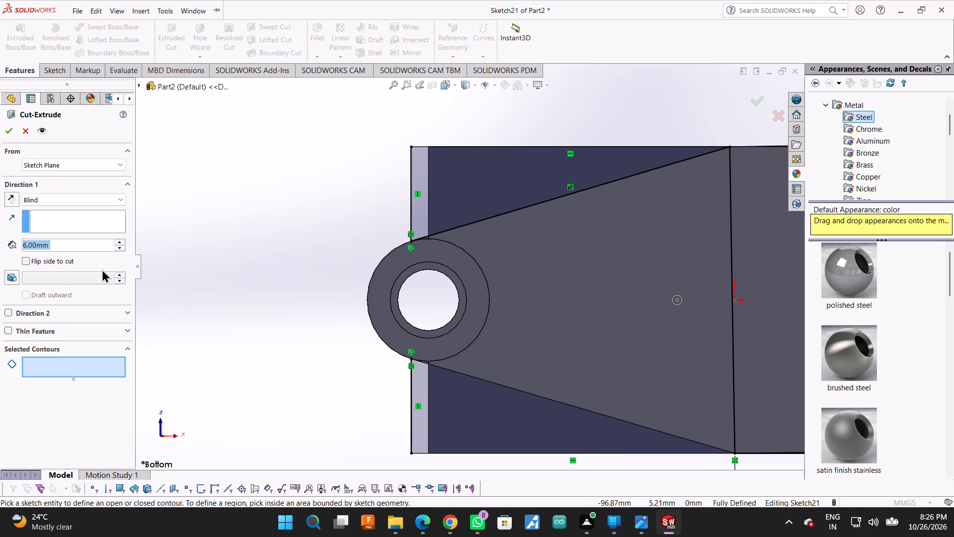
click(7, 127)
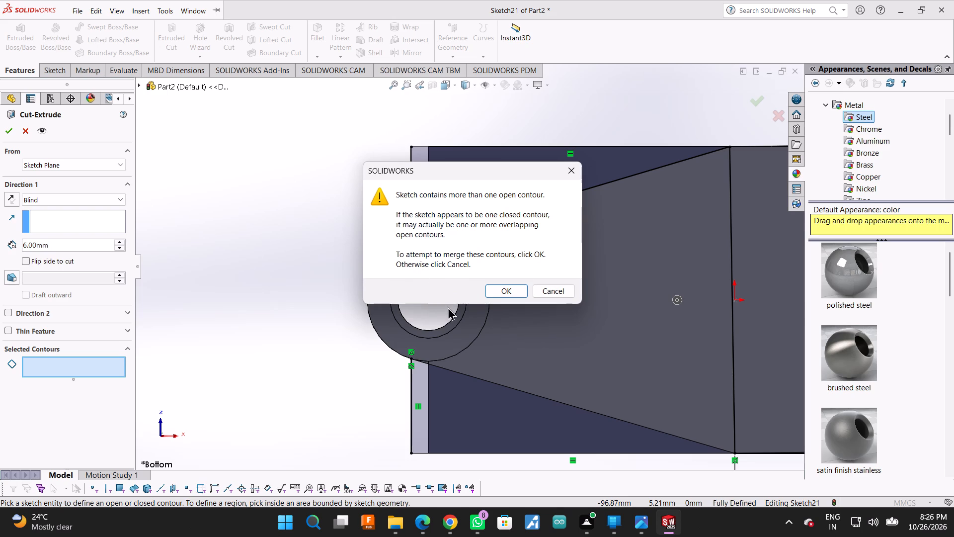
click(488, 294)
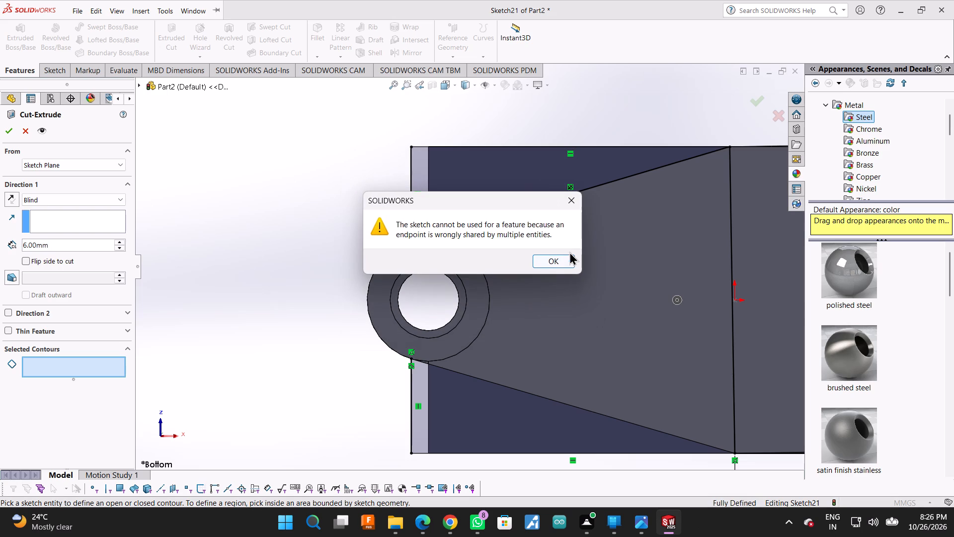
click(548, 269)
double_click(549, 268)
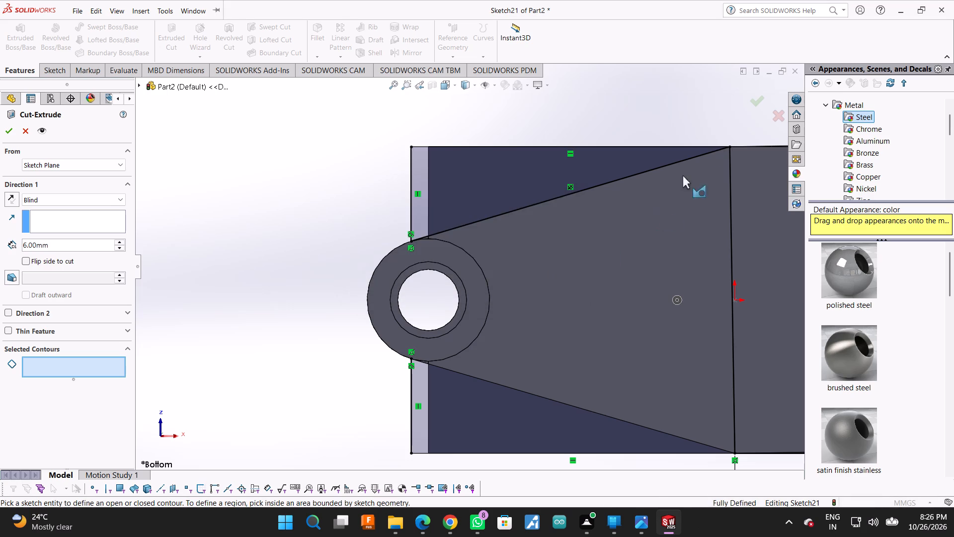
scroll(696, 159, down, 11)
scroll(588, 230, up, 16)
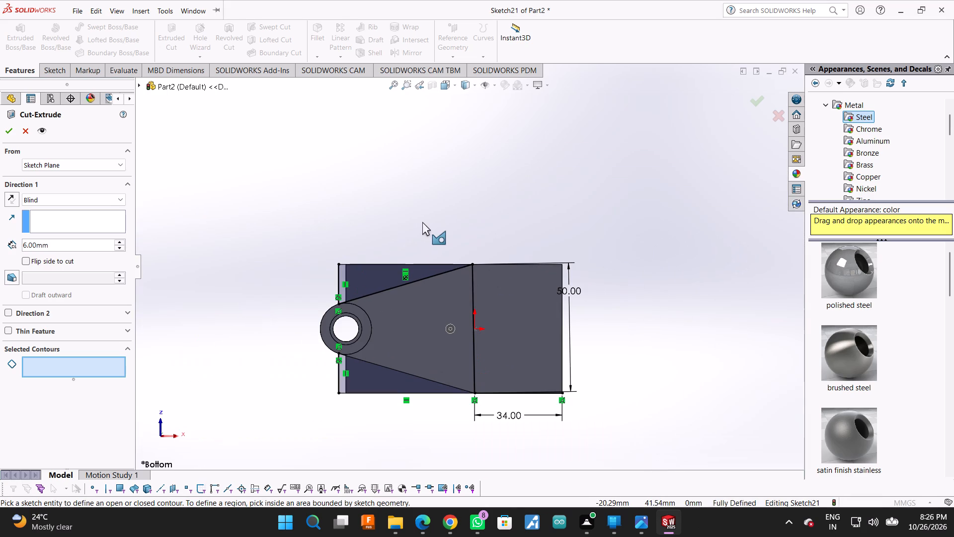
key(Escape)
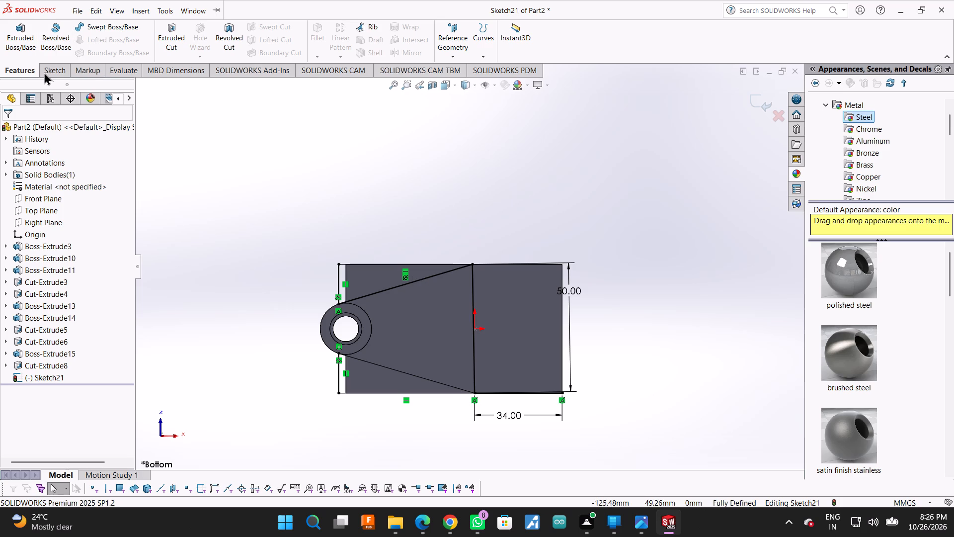
Trim away the near-vertical cross line joining the inner ends of the two slanted lines.
click(62, 71)
click(154, 24)
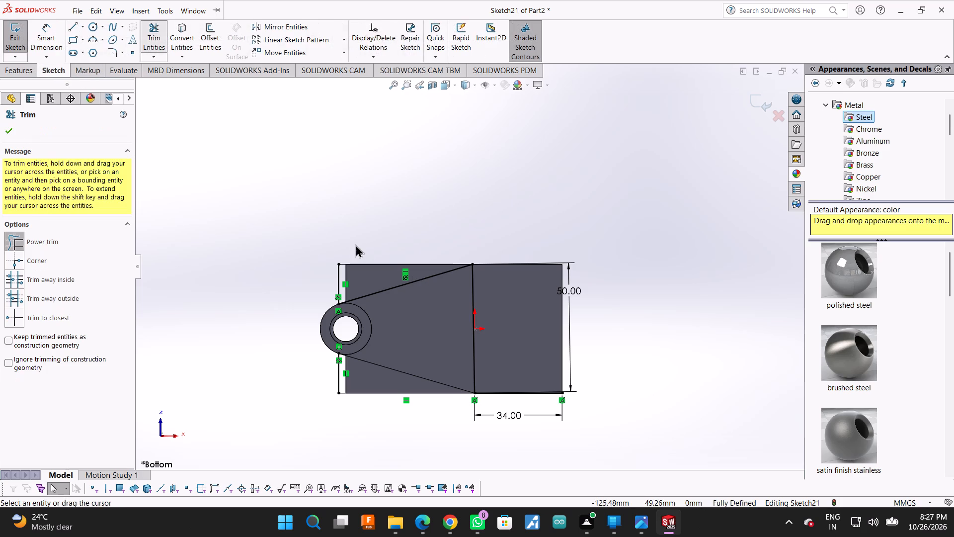
drag(434, 316, 501, 320)
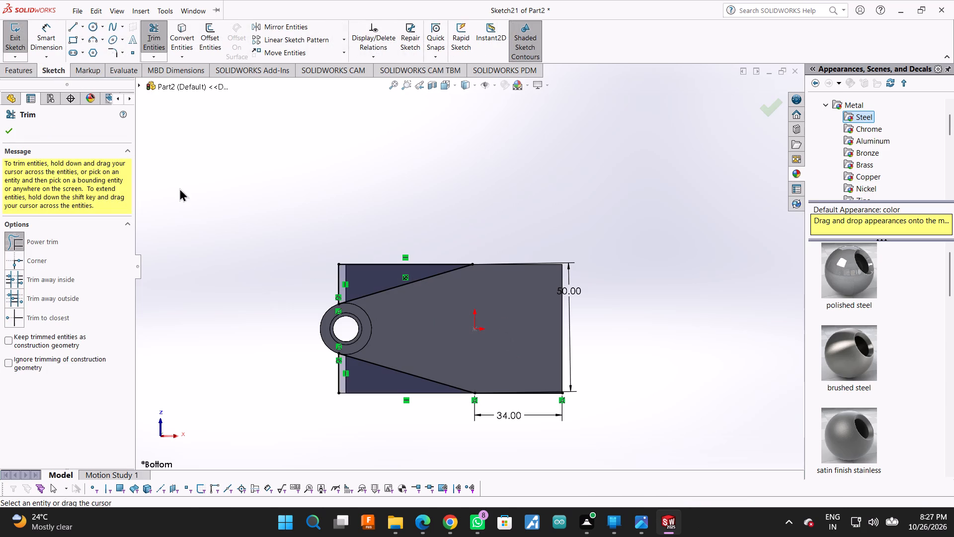
scroll(423, 268, down, 2)
click(9, 128)
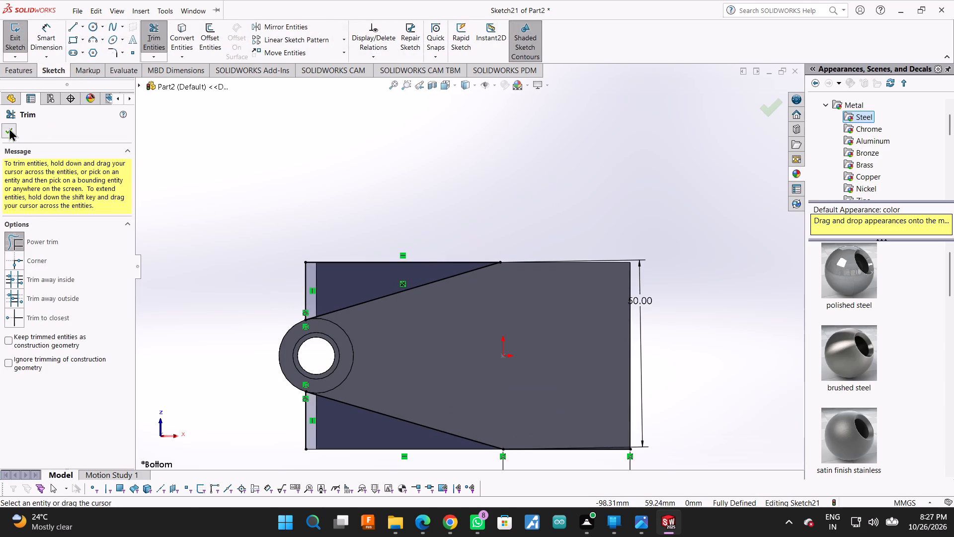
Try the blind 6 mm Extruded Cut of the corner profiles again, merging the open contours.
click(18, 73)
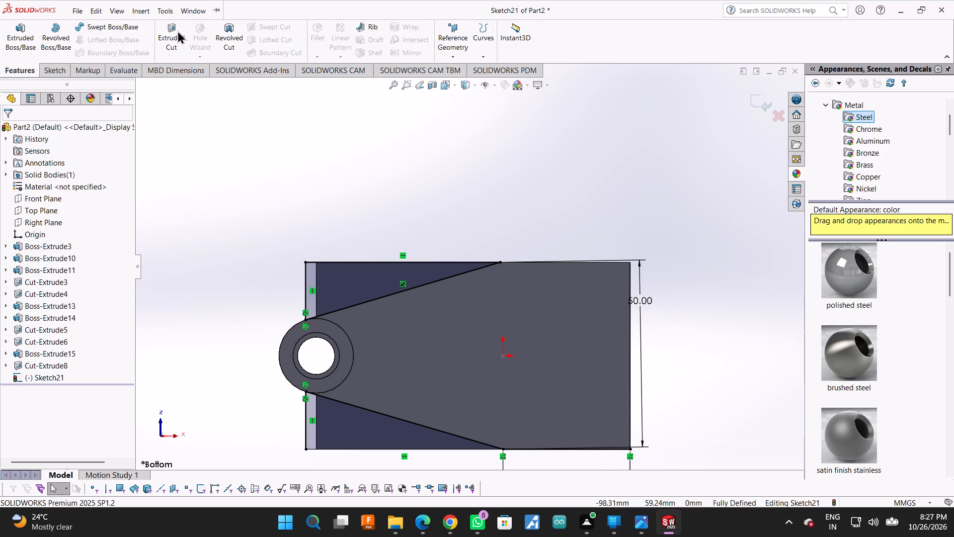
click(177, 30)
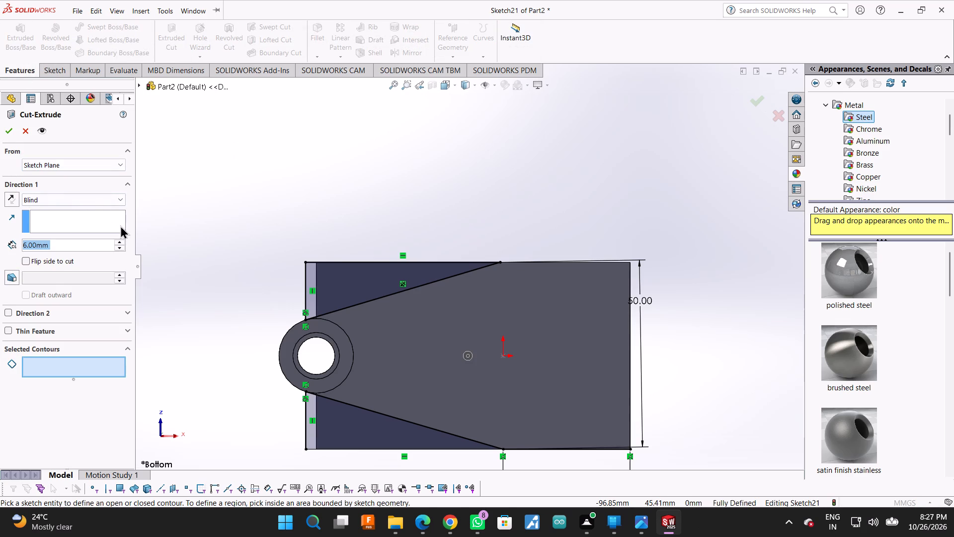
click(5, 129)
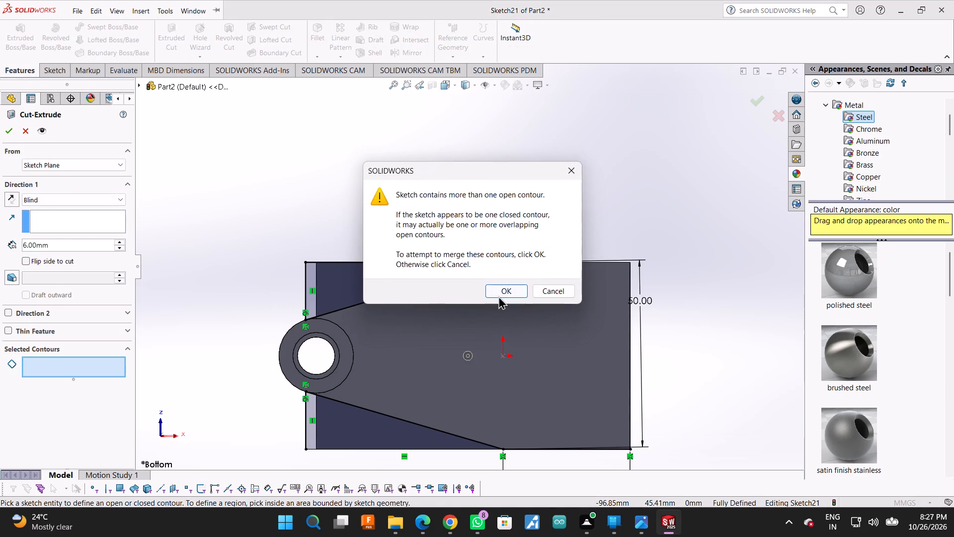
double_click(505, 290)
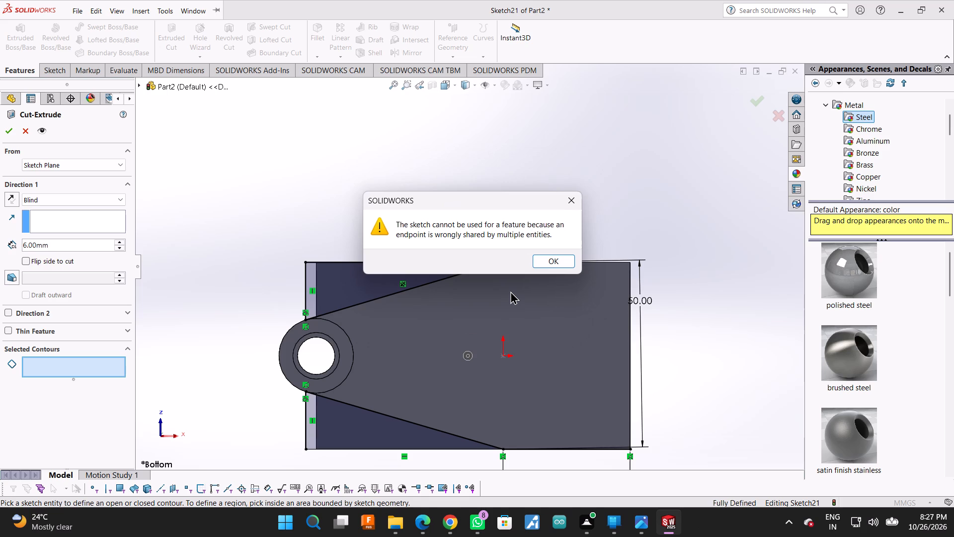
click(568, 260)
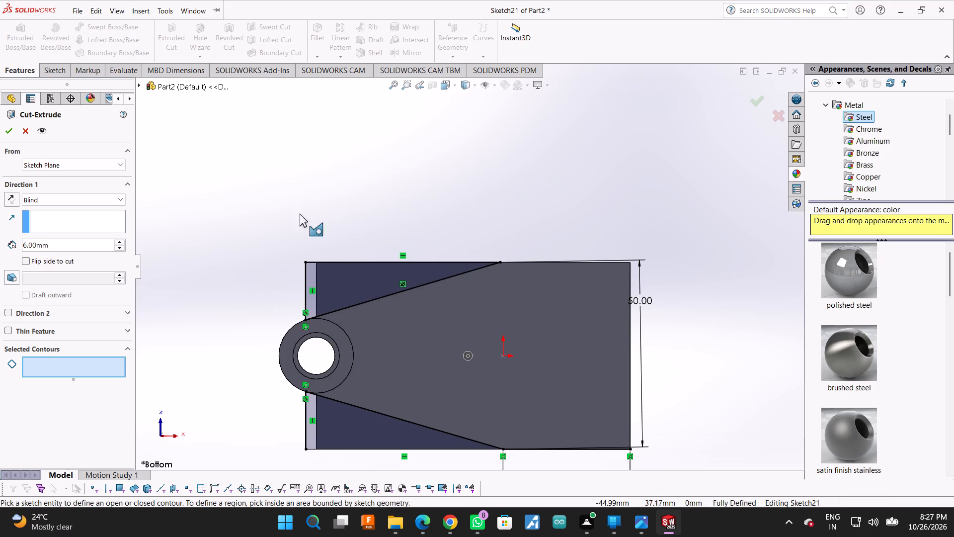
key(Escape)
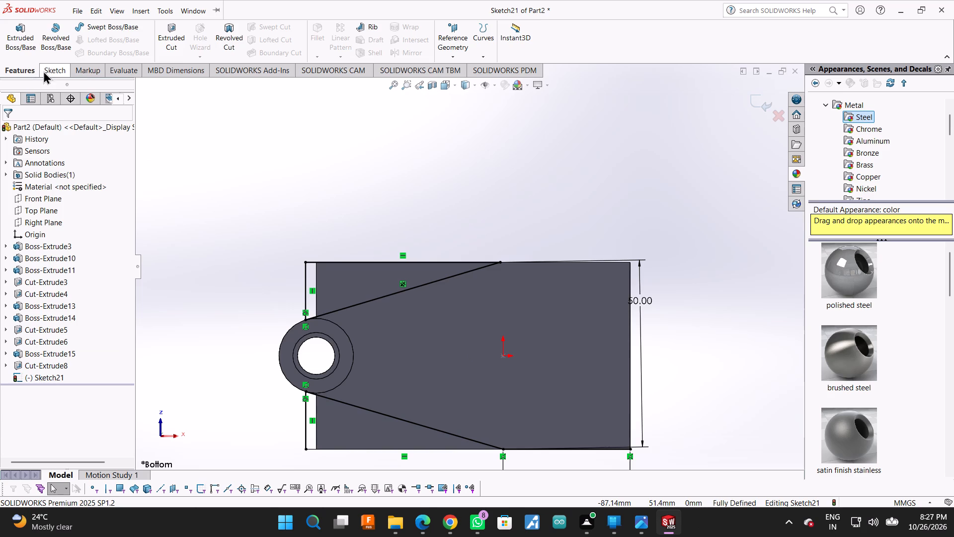
Trim away the 34 mm line along the plate's lower edge, beyond the lower corner profile.
click(43, 70)
click(164, 26)
drag(566, 380, 565, 485)
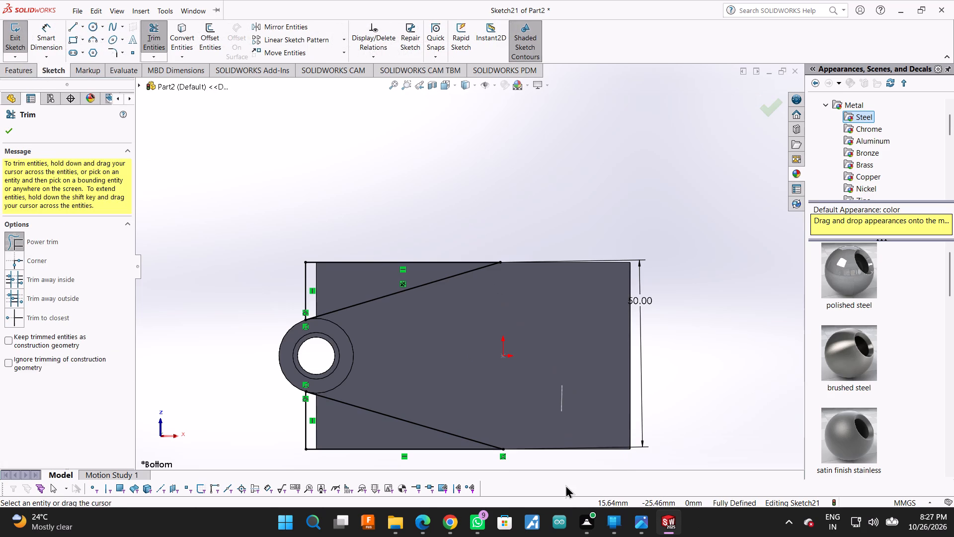
drag(565, 485, 568, 492)
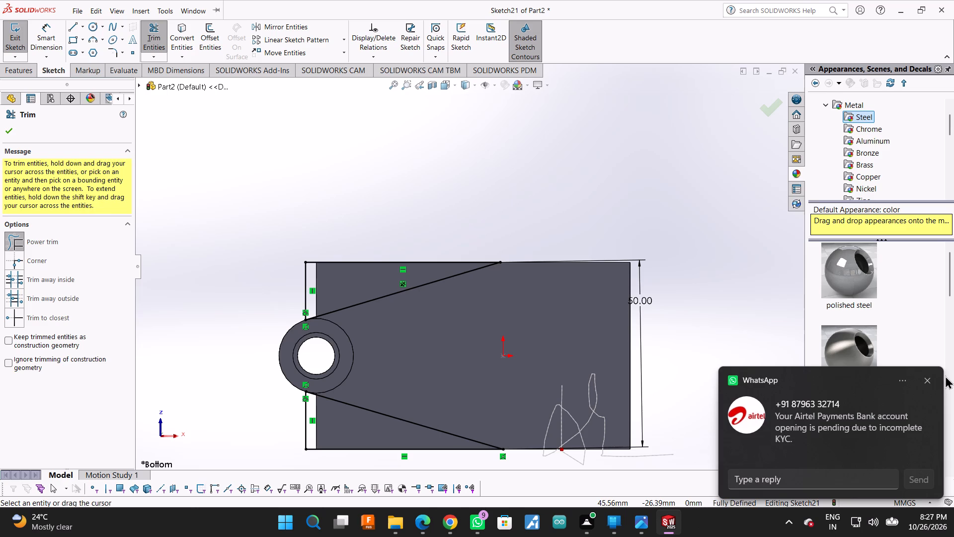
click(927, 380)
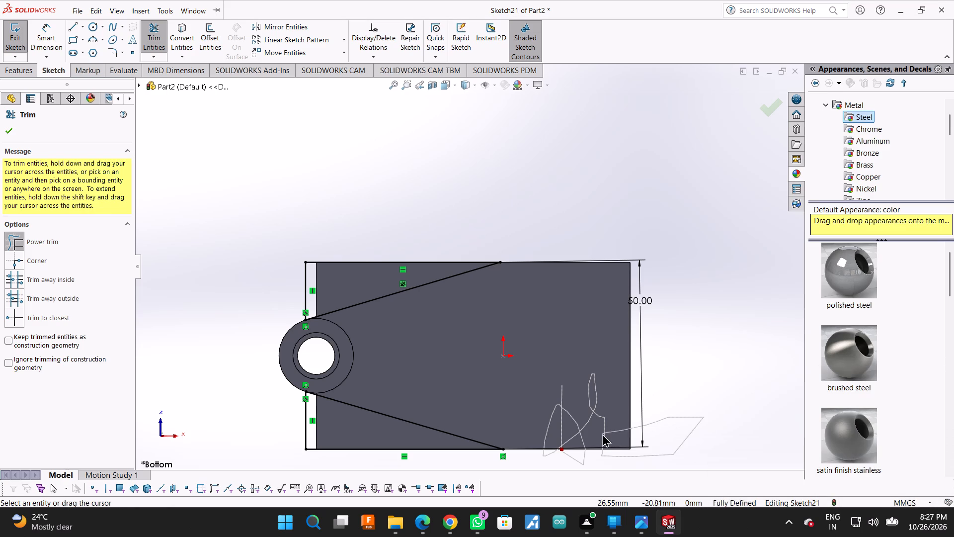
key(Escape)
drag(602, 434, 624, 484)
key(Escape)
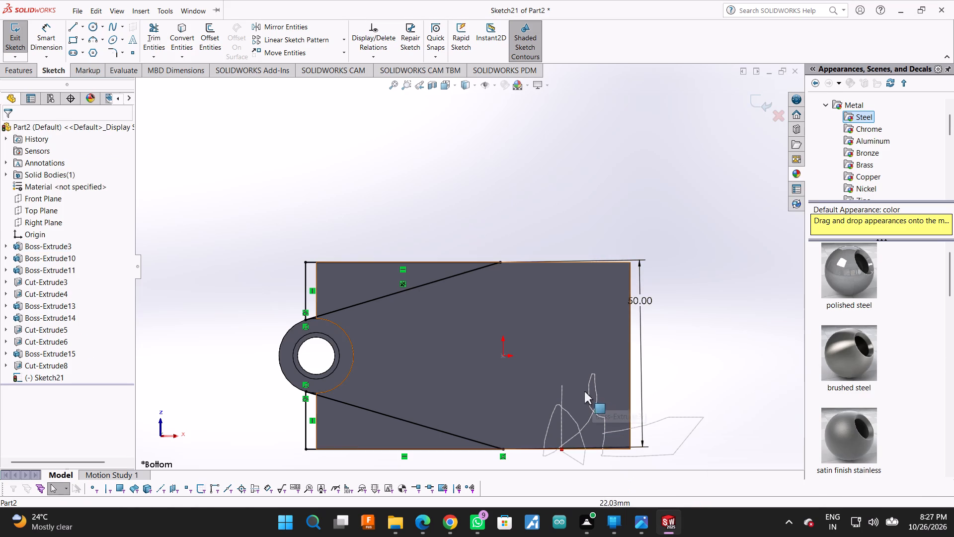
key(Escape)
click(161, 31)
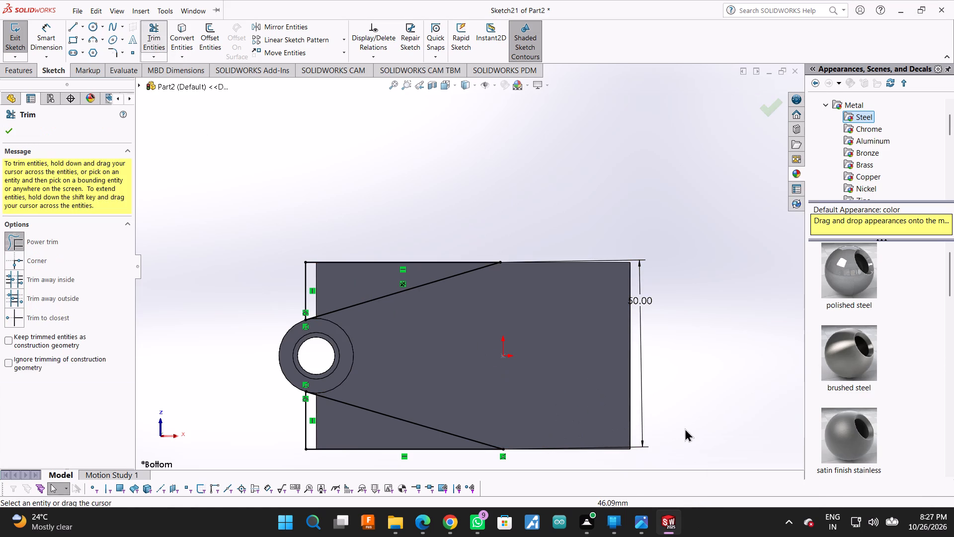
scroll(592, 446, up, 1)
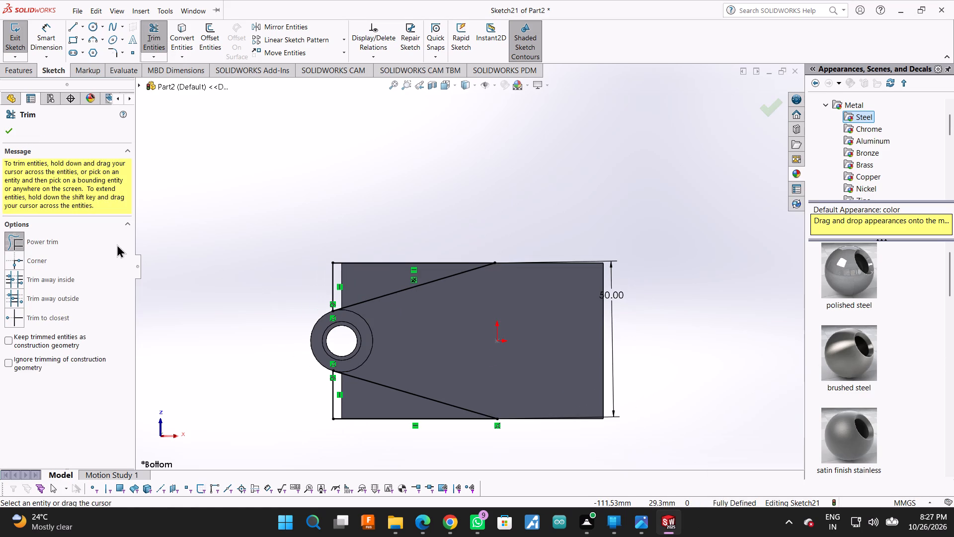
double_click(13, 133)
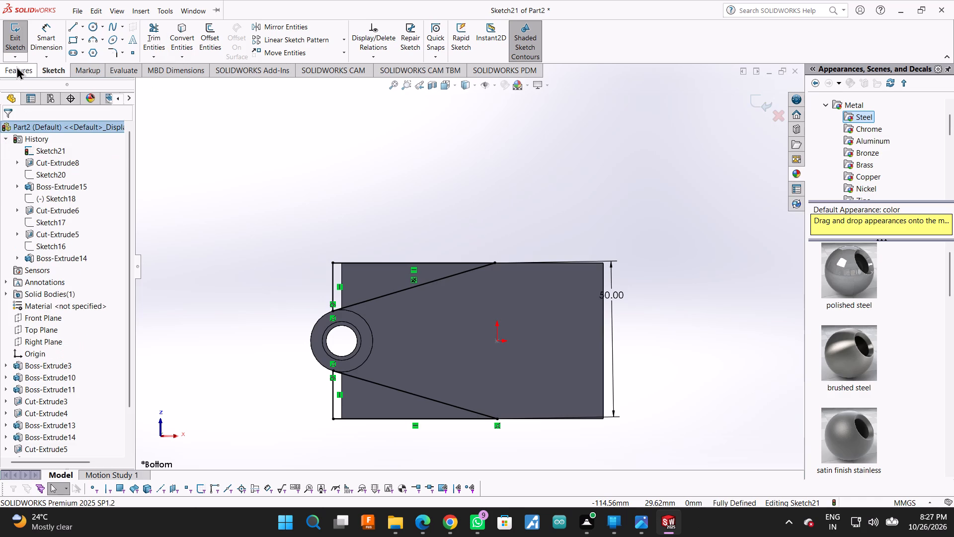
Make an Extruded Cut of the two triangular corner profiles with a blind depth of 6 mm.
click(16, 66)
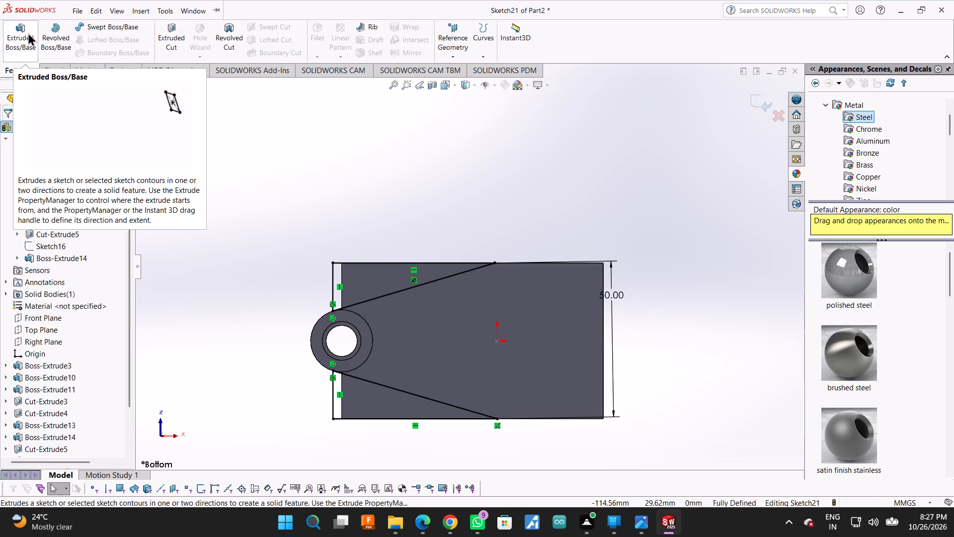
click(163, 25)
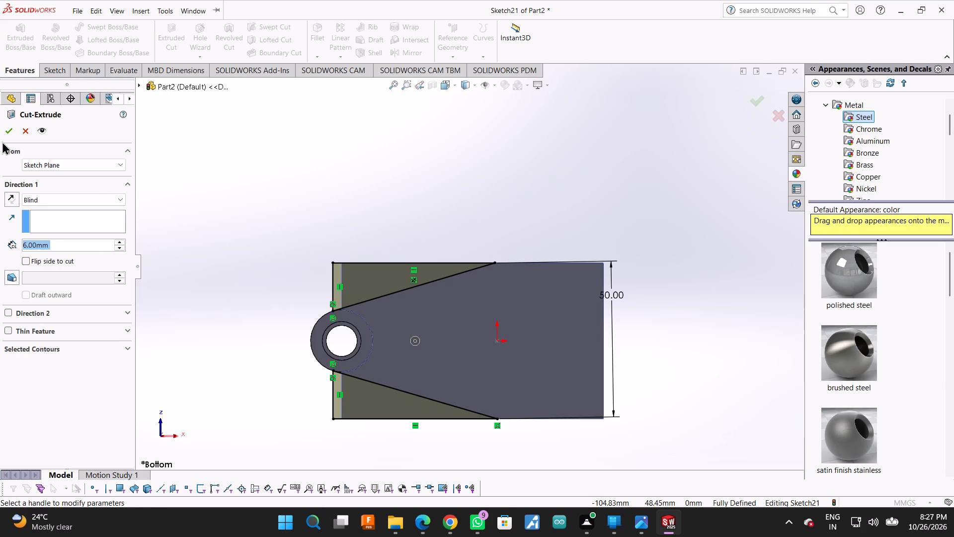
click(6, 129)
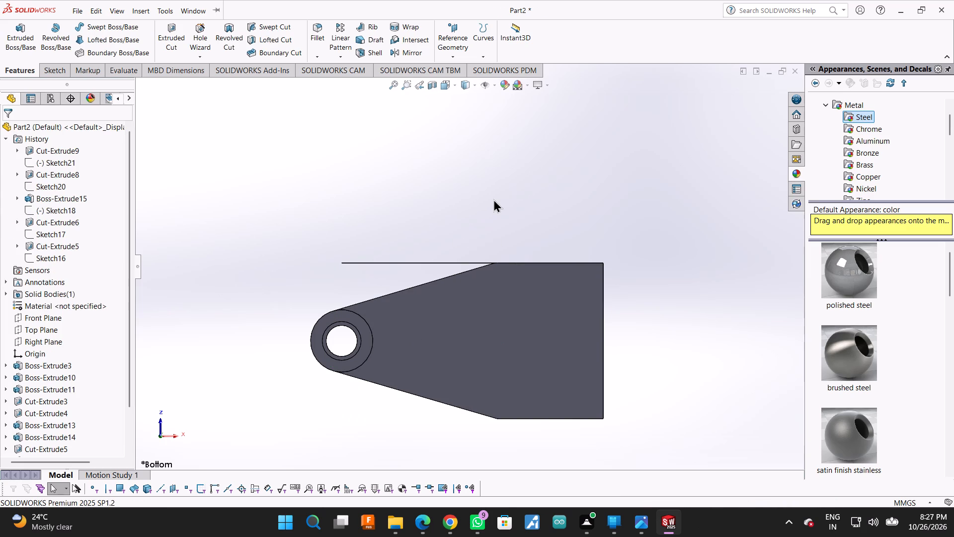
Examine the tapered plate, its cut edges and the round bosses from several angles.
middle_click(487, 299)
scroll(487, 299, up, 1)
scroll(526, 246, up, 1)
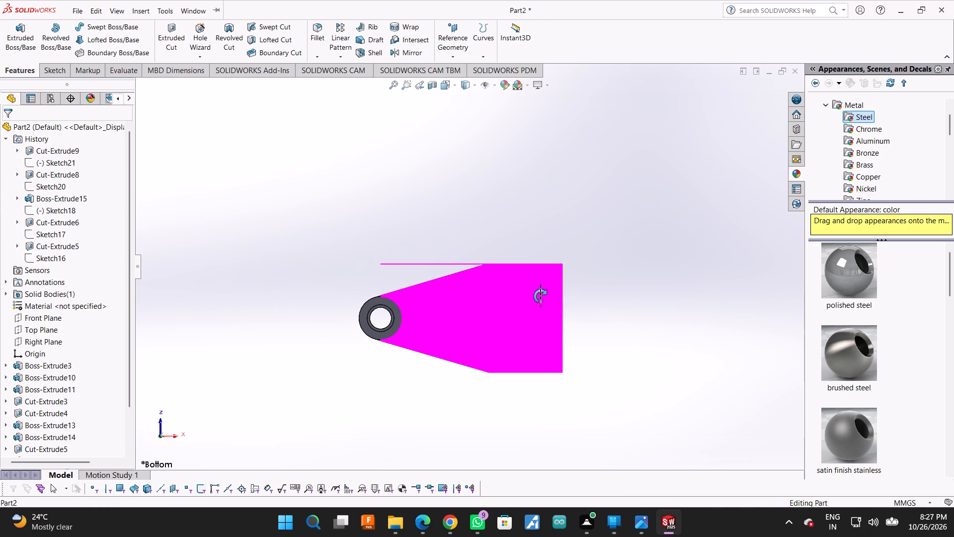
key(Escape)
right_click(657, 263)
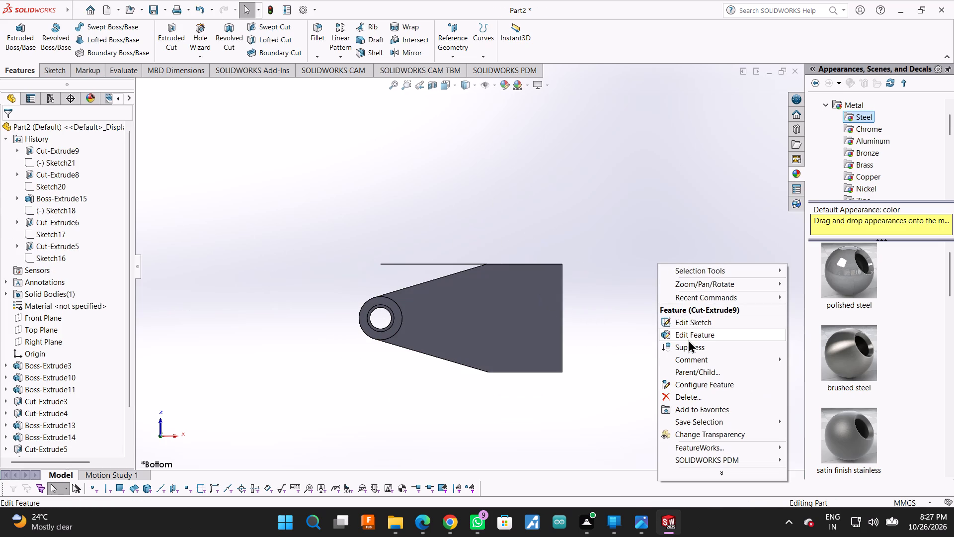
click(704, 236)
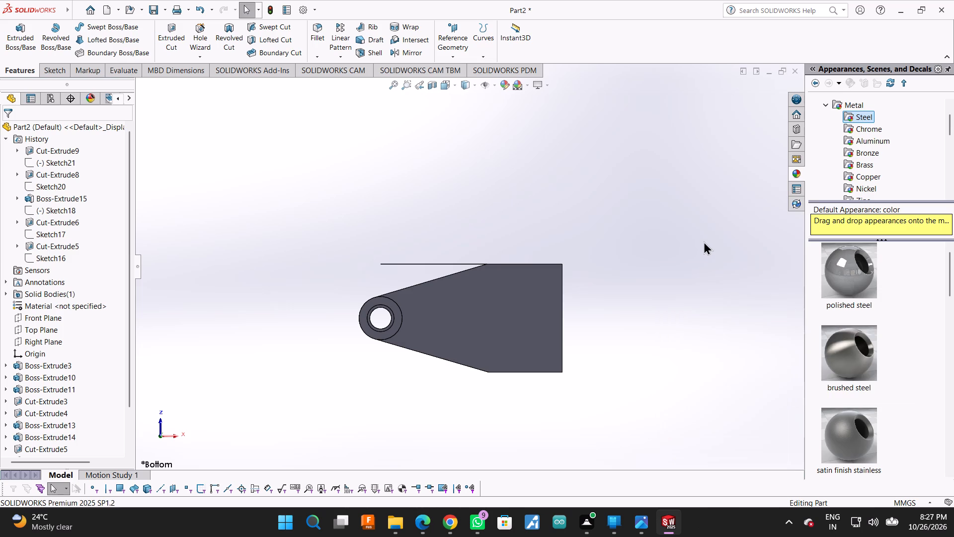
right_click(680, 273)
click(698, 317)
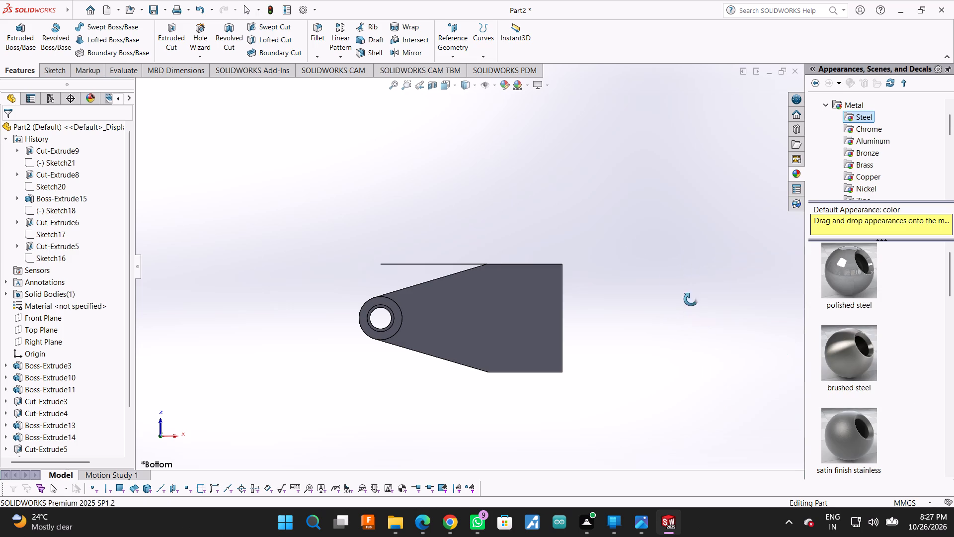
drag(634, 240, 631, 495)
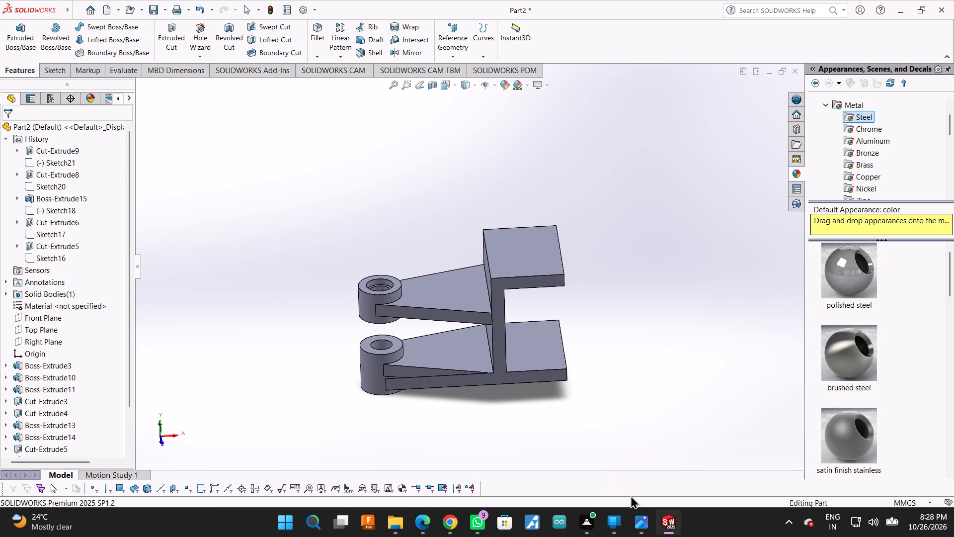
click(631, 495)
drag(631, 495, 621, 406)
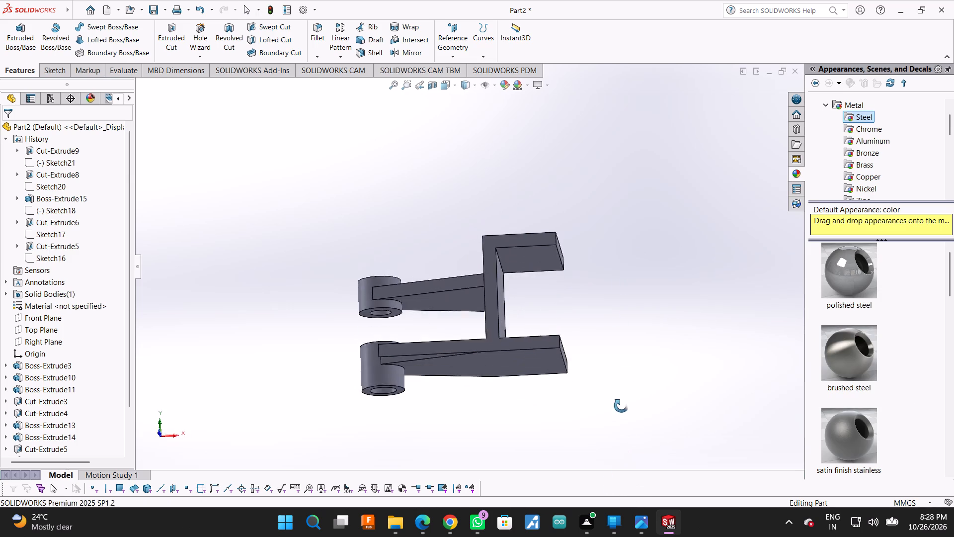
drag(621, 406, 629, 232)
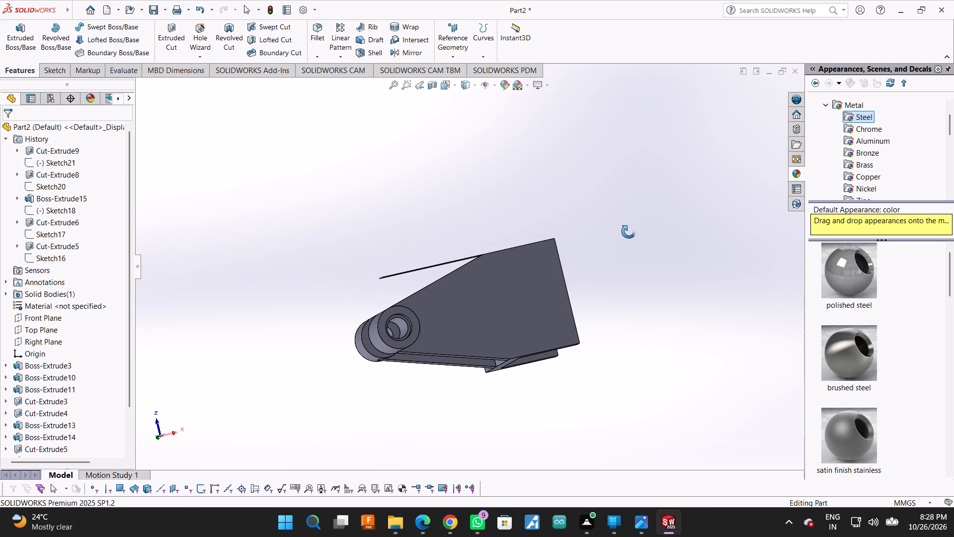
drag(629, 232, 663, 212)
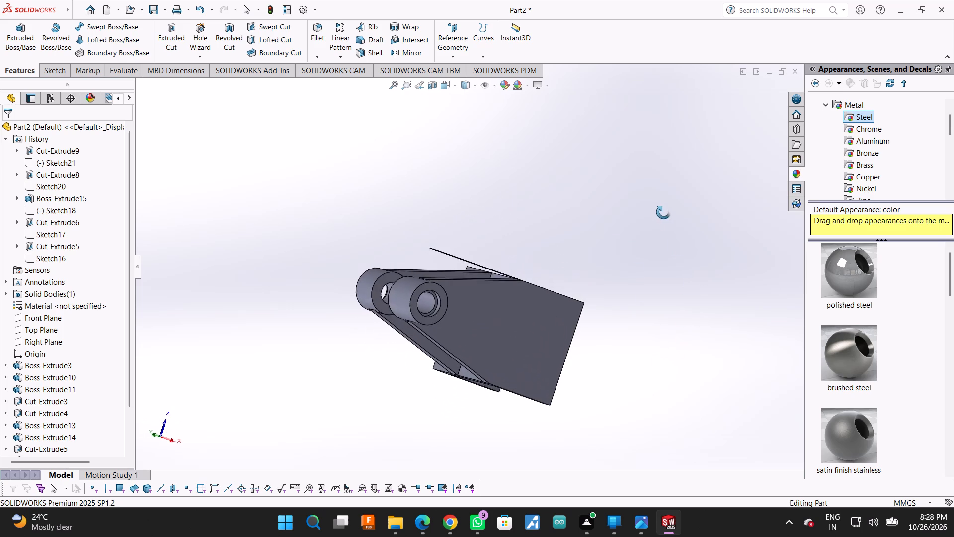
drag(663, 212, 653, 278)
scroll(489, 299, down, 1)
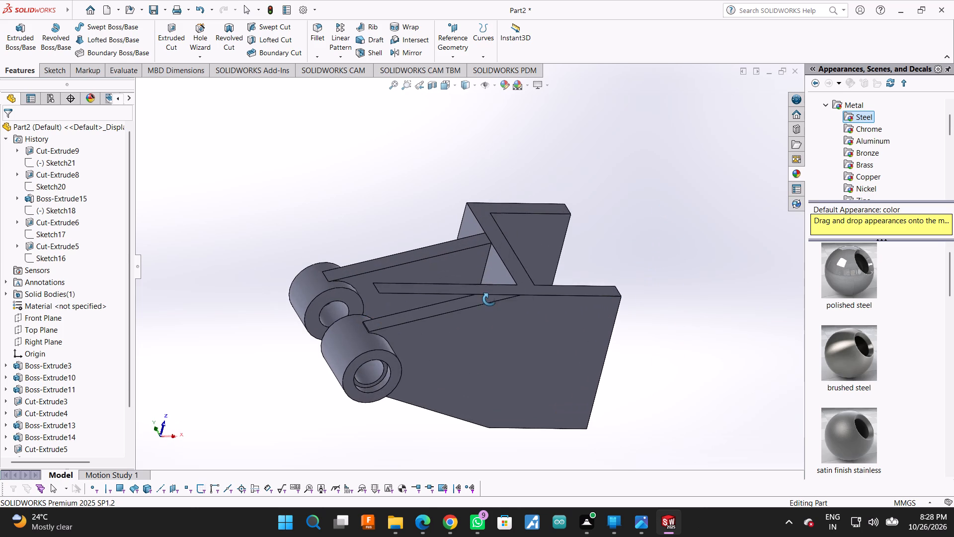
scroll(489, 299, down, 3)
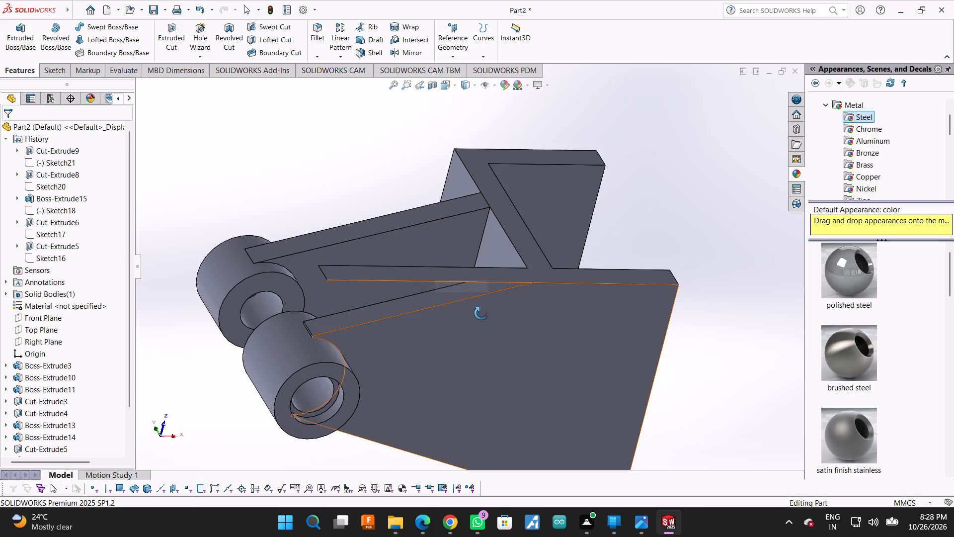
scroll(481, 313, up, 3)
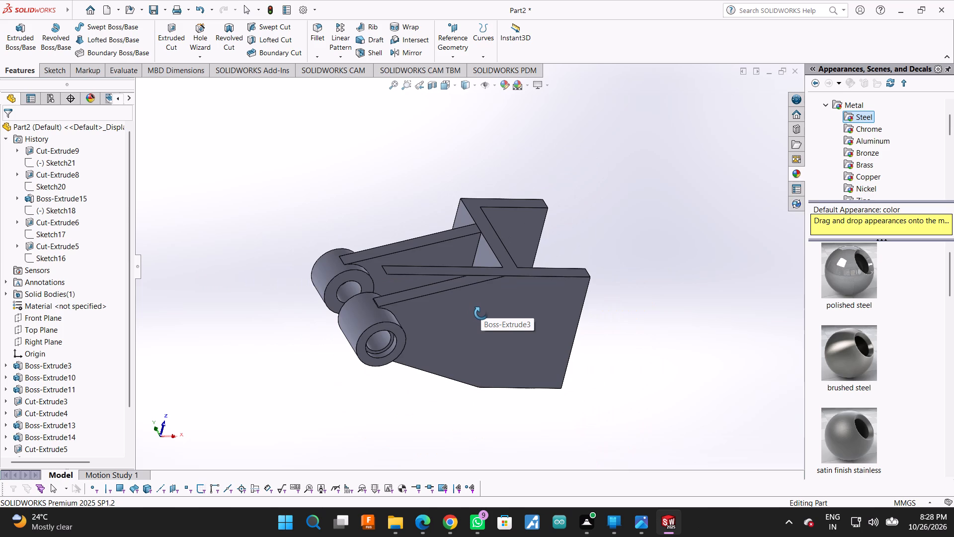
scroll(481, 313, up, 4)
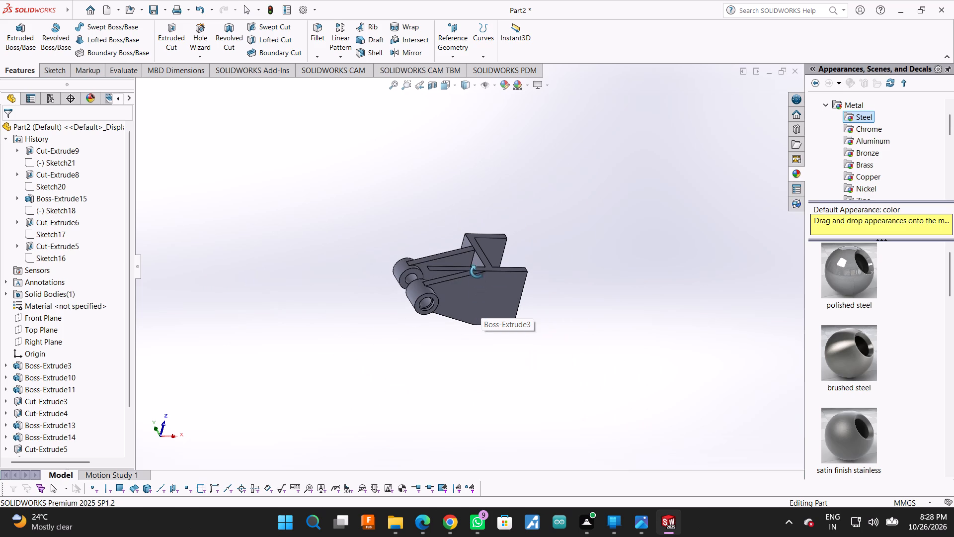
drag(441, 192, 597, 184)
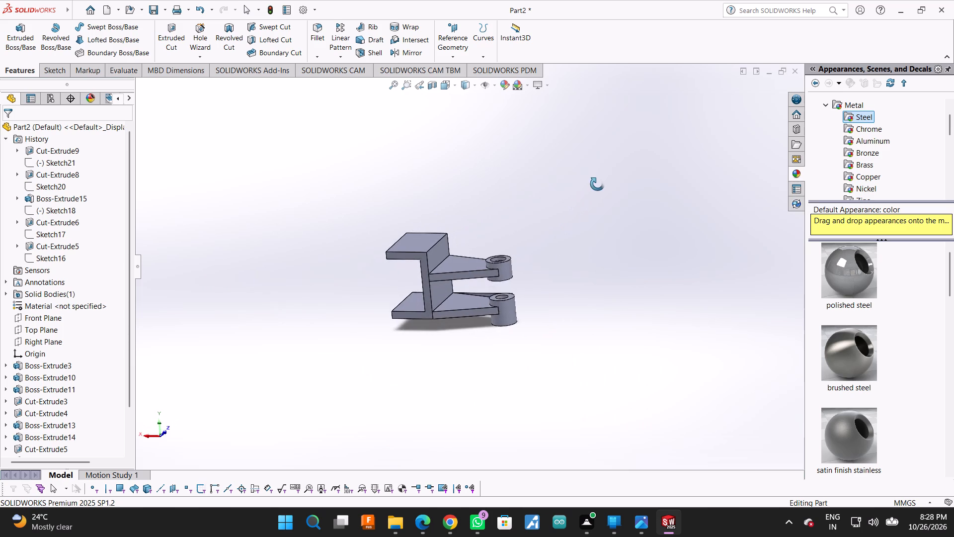
drag(597, 184, 554, 327)
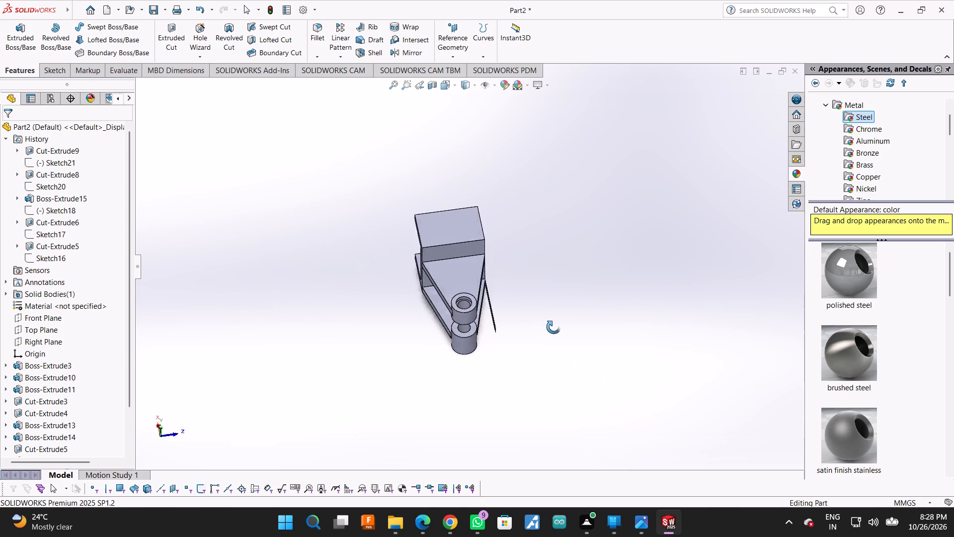
drag(554, 327, 402, 305)
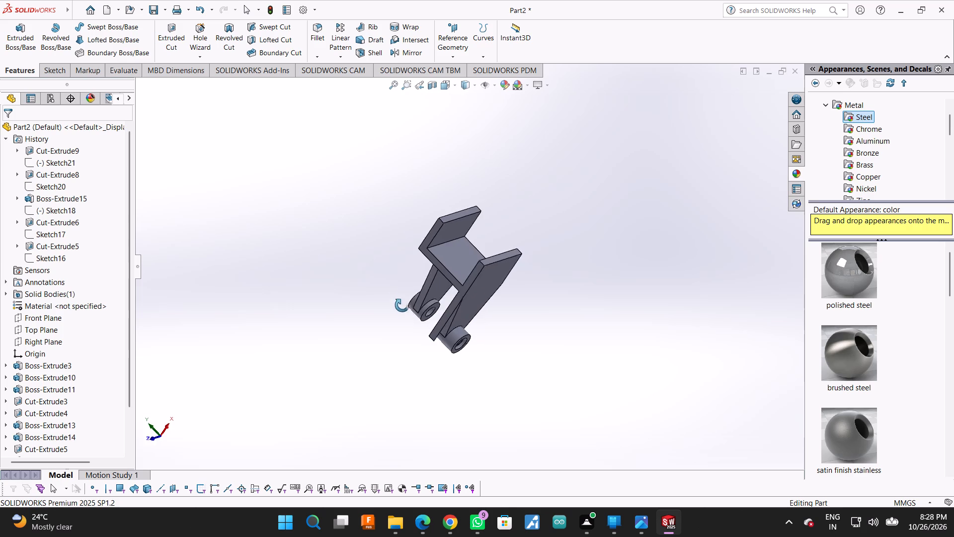
drag(402, 305, 440, 211)
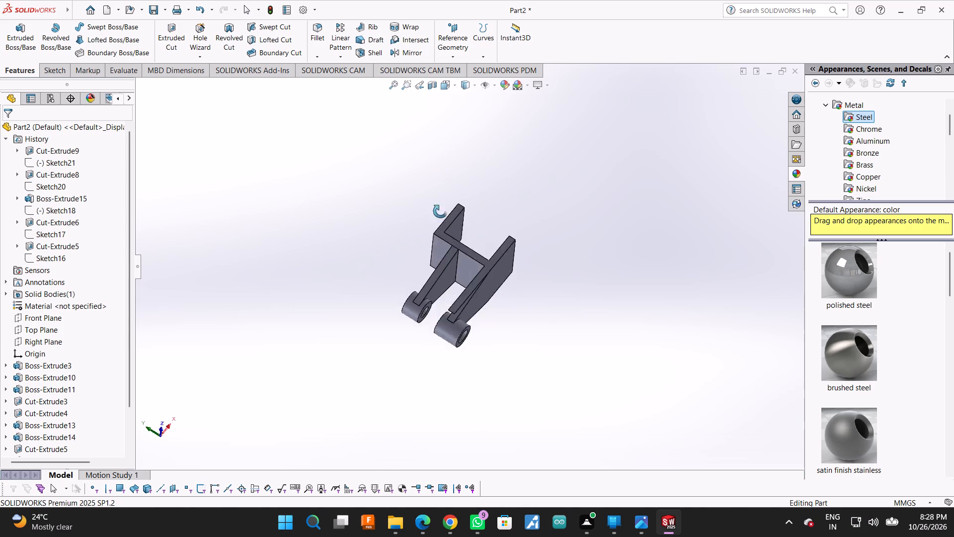
drag(440, 211, 421, 291)
right_click(522, 331)
click(553, 283)
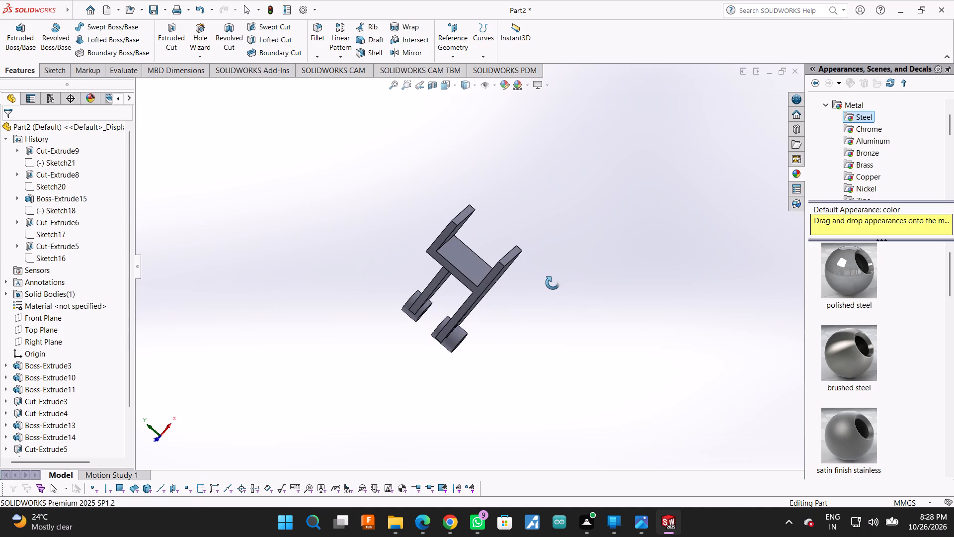
key(Escape)
On the bracket's C-shaped side face, sketch a closed 50 mm by 6 mm line rectangle over the lower arm, from the upright to its boss end.
scroll(406, 360, down, 4)
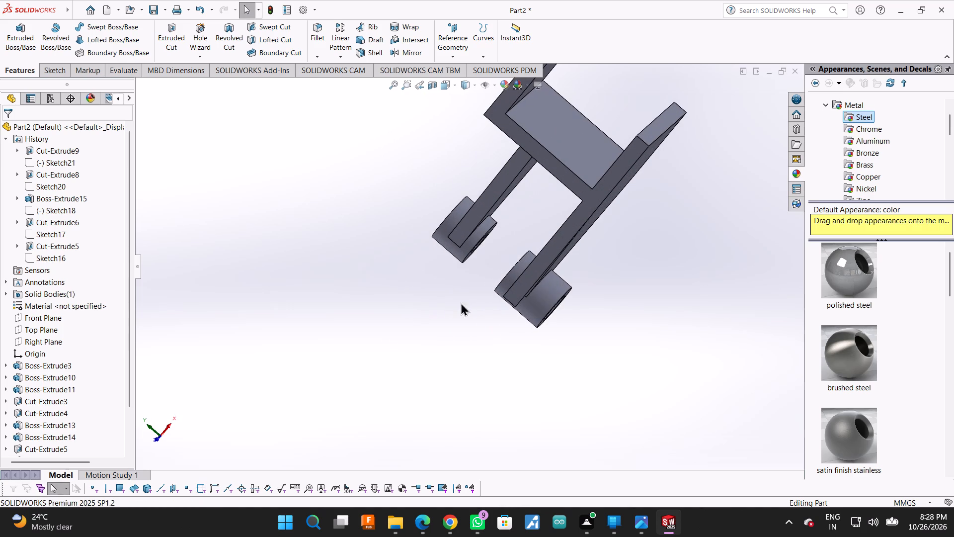
click(538, 273)
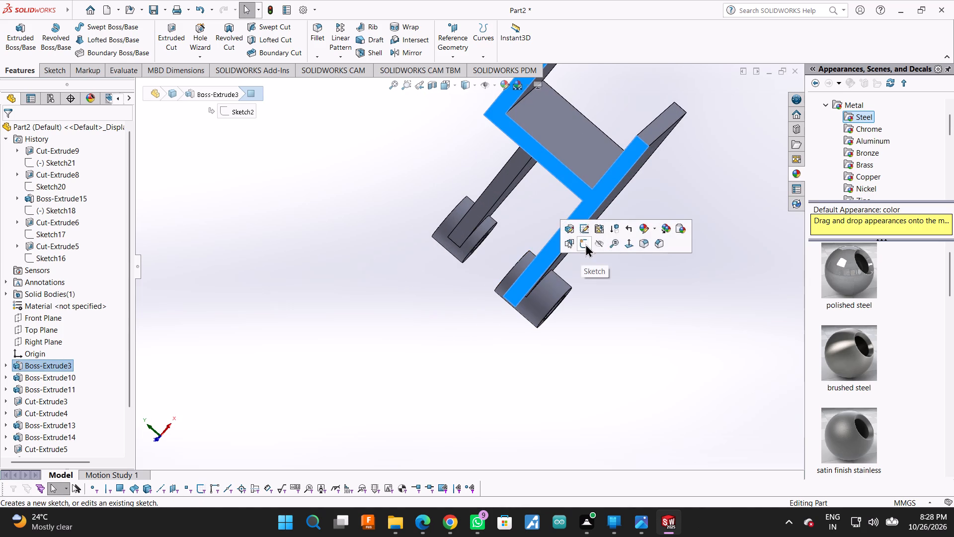
click(585, 244)
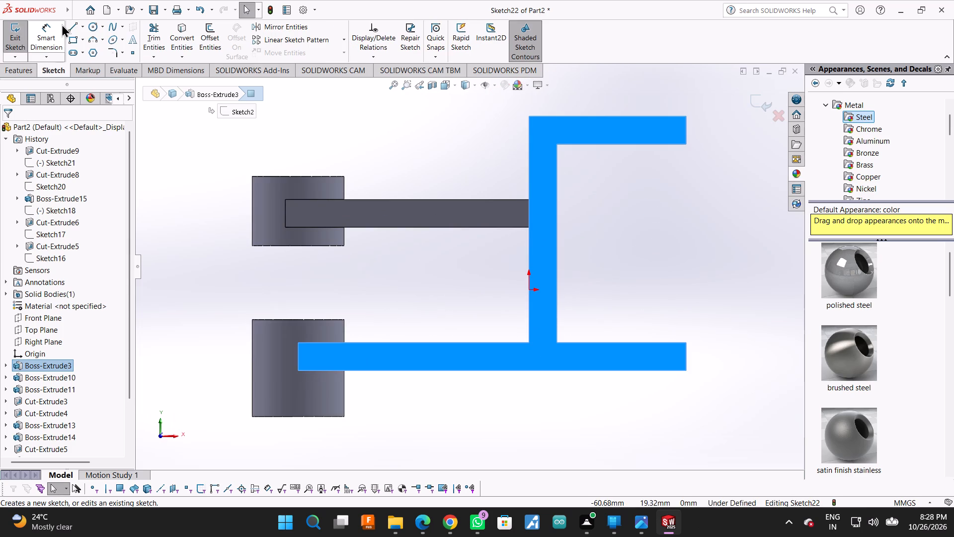
click(69, 22)
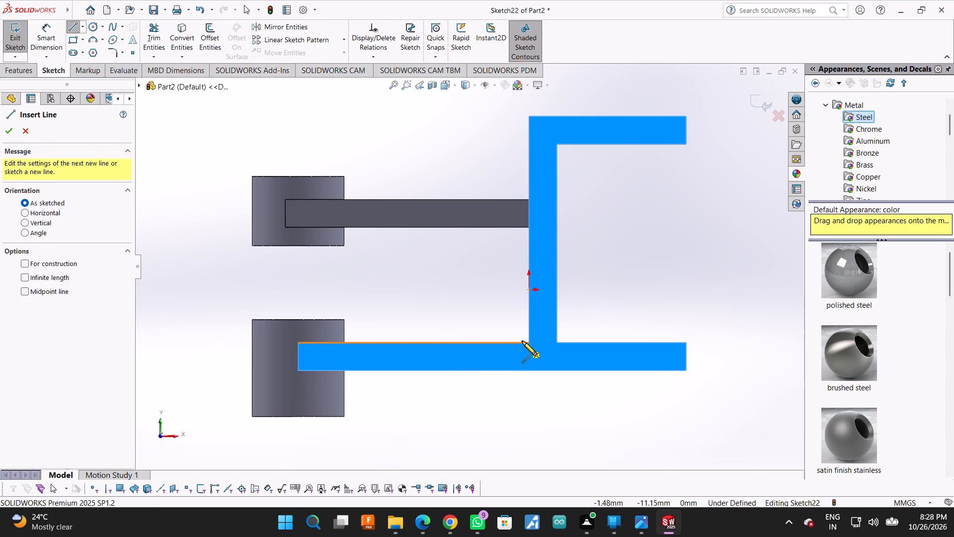
click(528, 341)
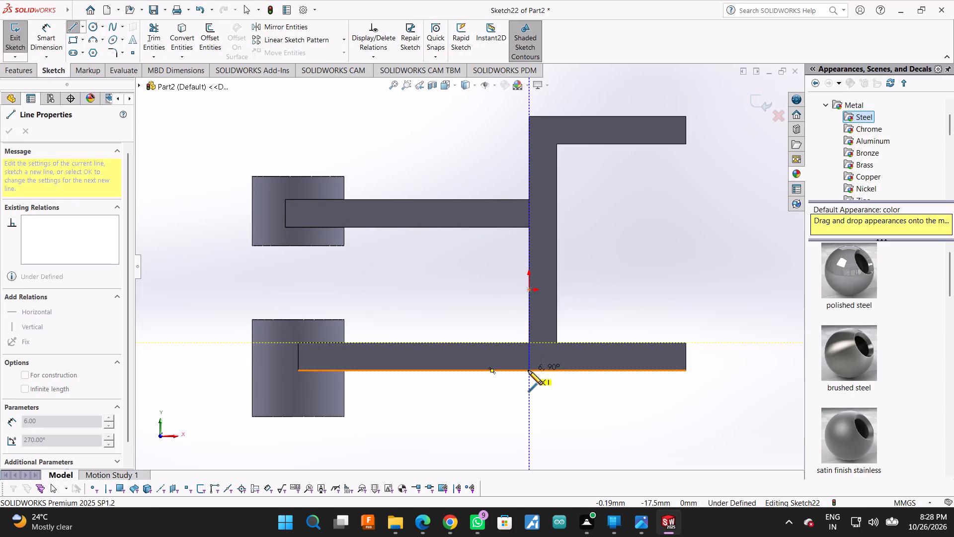
click(528, 370)
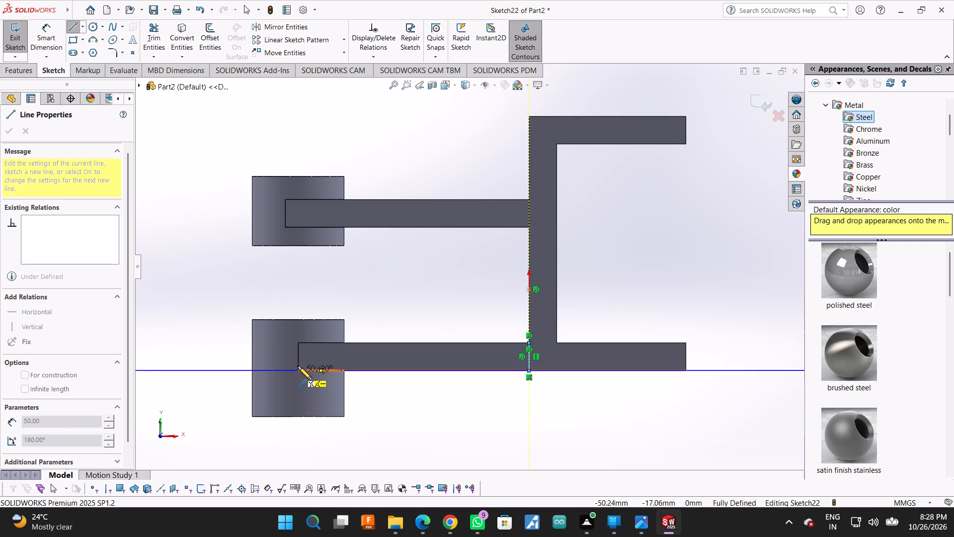
double_click(297, 343)
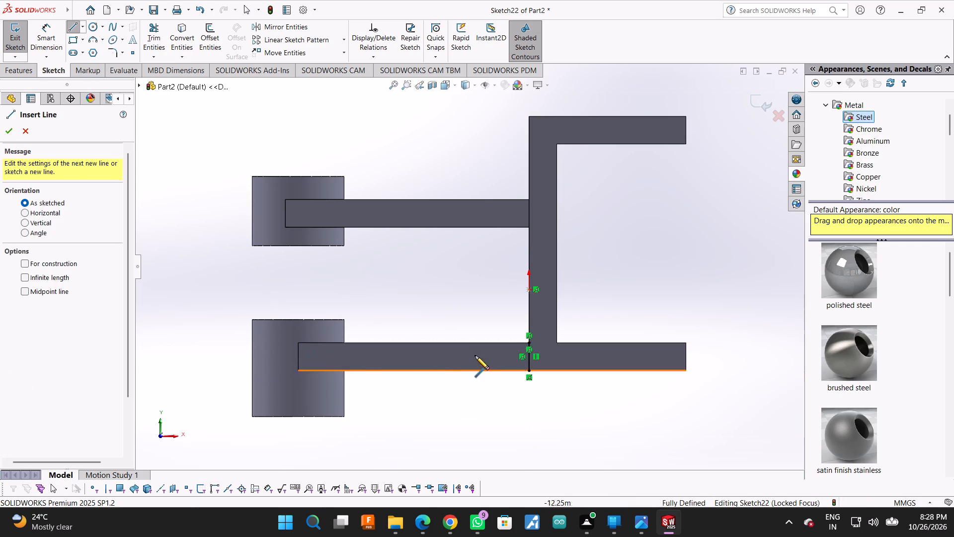
scroll(529, 339, down, 3)
click(517, 333)
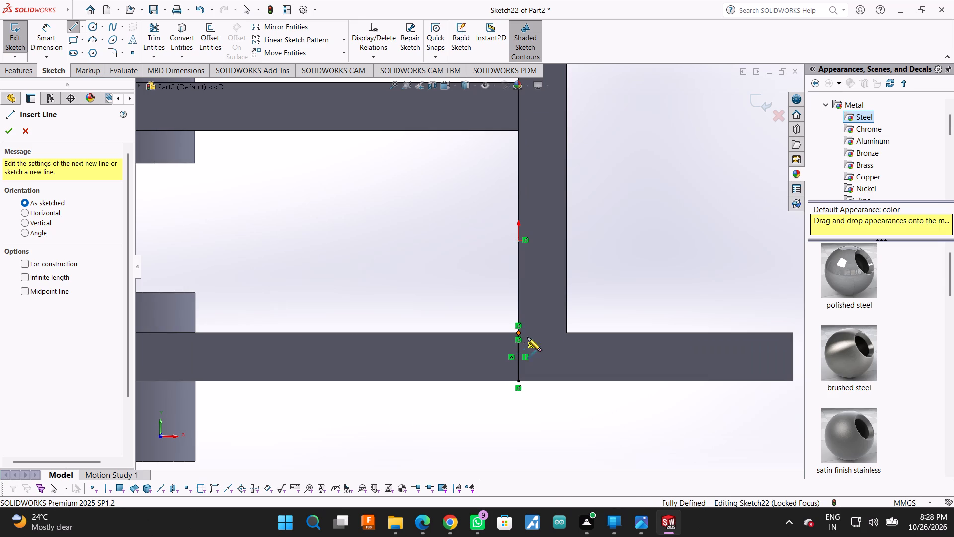
scroll(541, 343, up, 3)
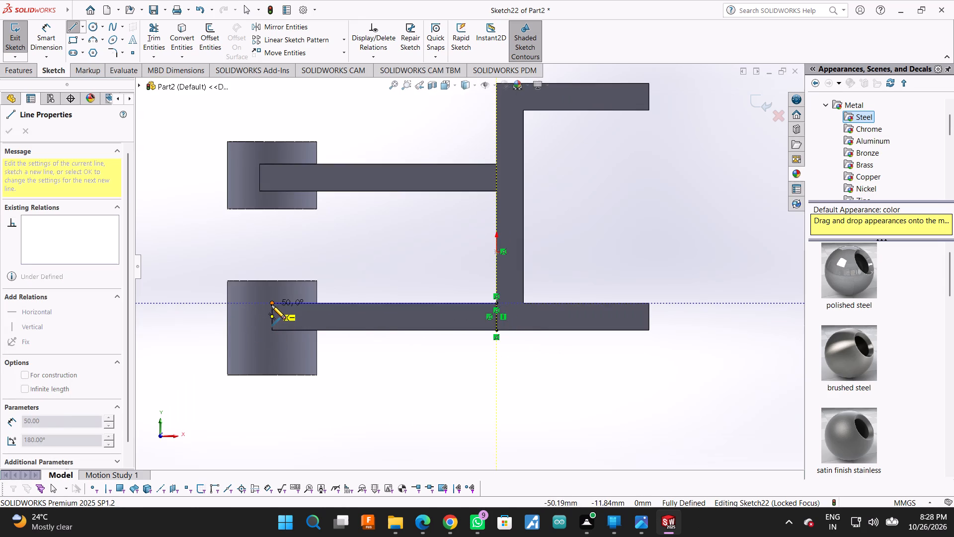
click(271, 305)
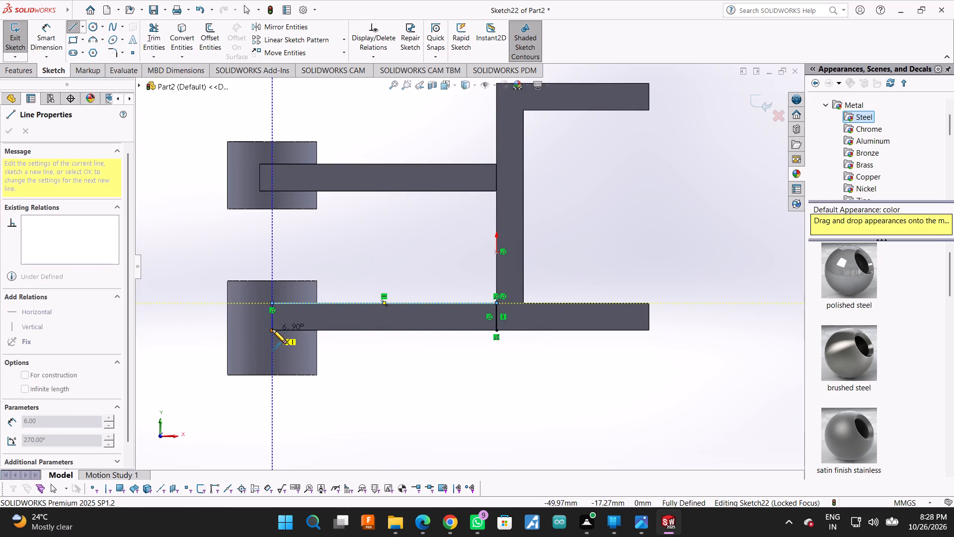
click(272, 329)
click(496, 331)
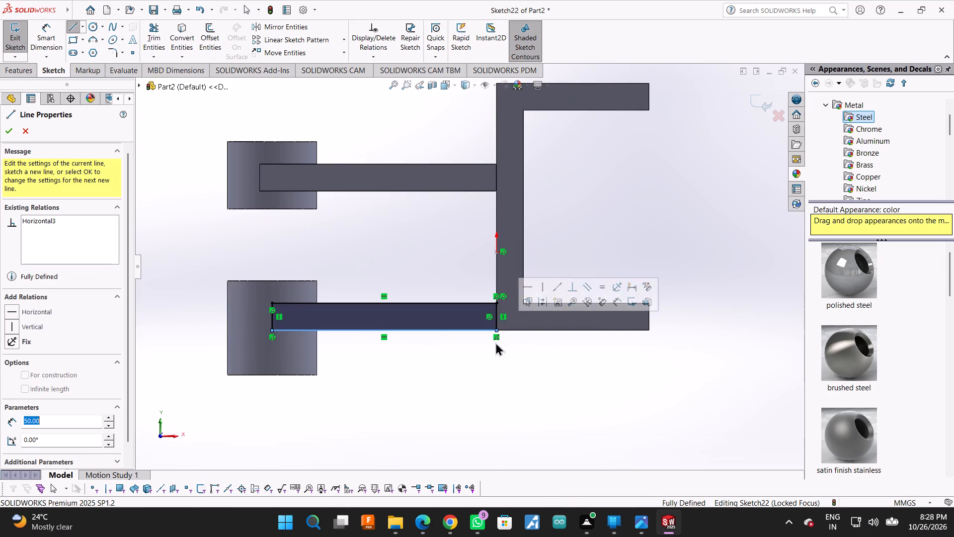
key(Escape)
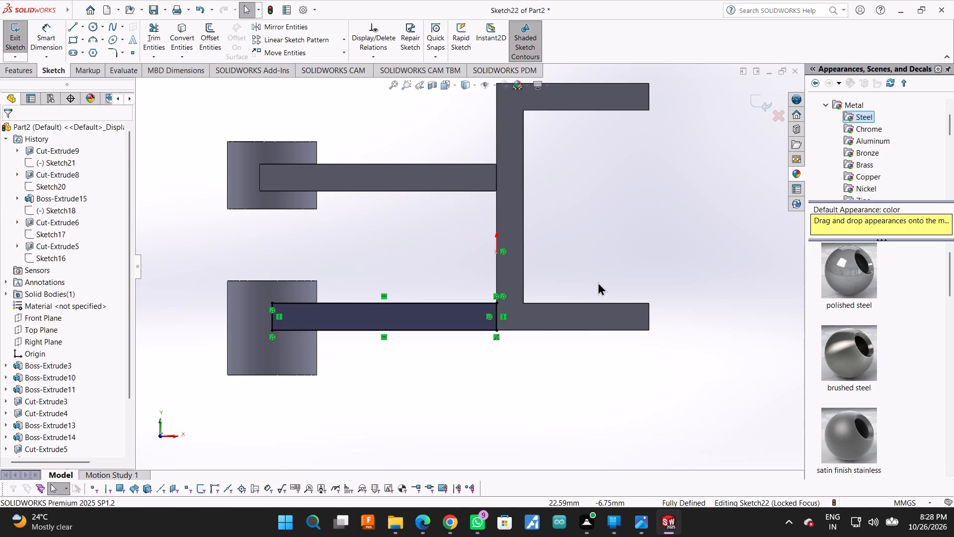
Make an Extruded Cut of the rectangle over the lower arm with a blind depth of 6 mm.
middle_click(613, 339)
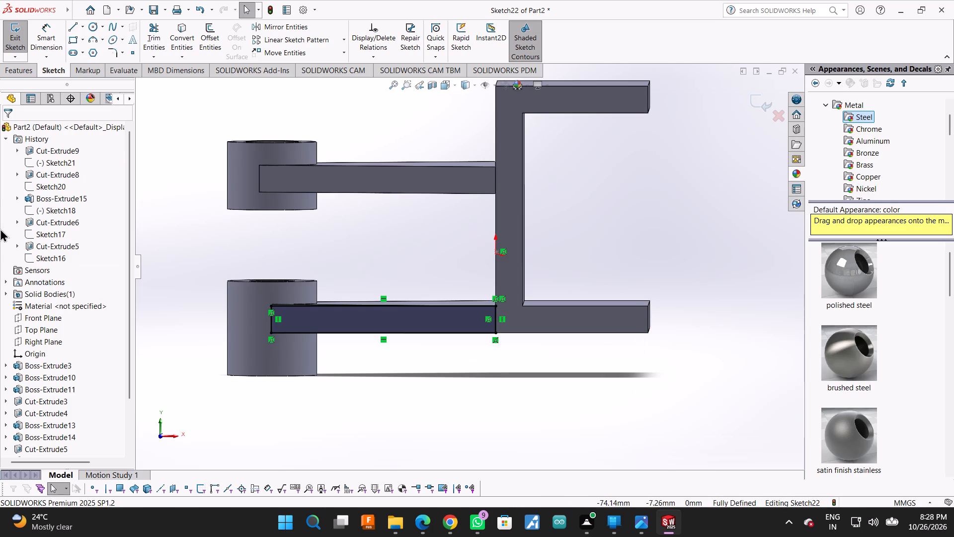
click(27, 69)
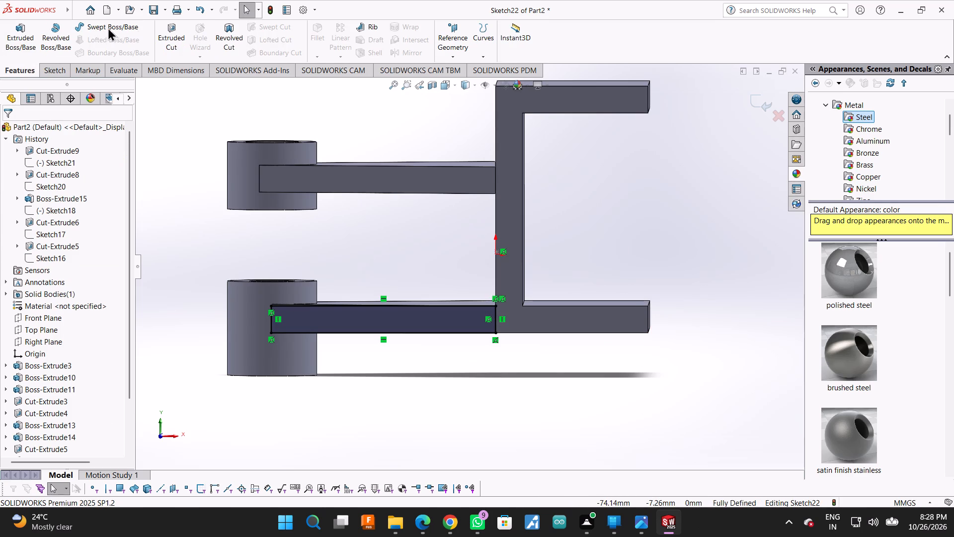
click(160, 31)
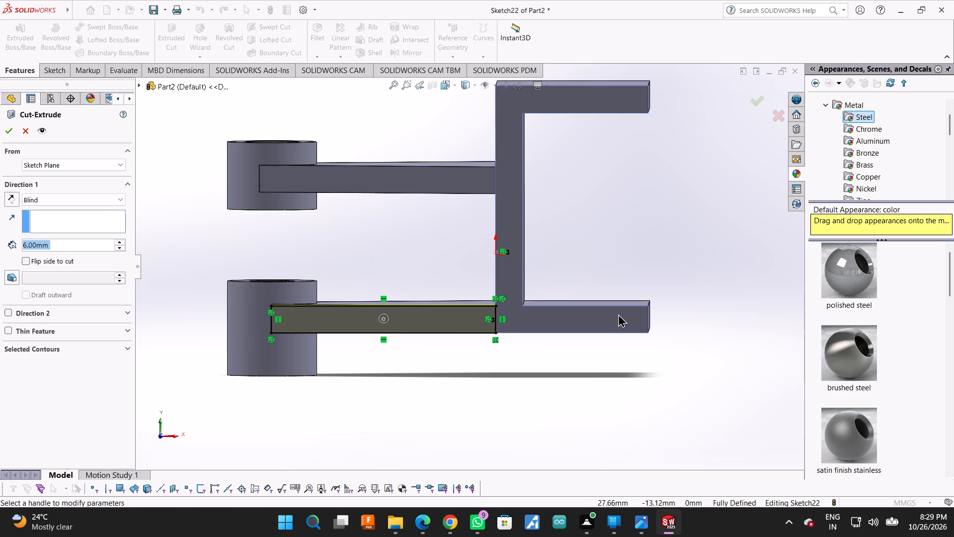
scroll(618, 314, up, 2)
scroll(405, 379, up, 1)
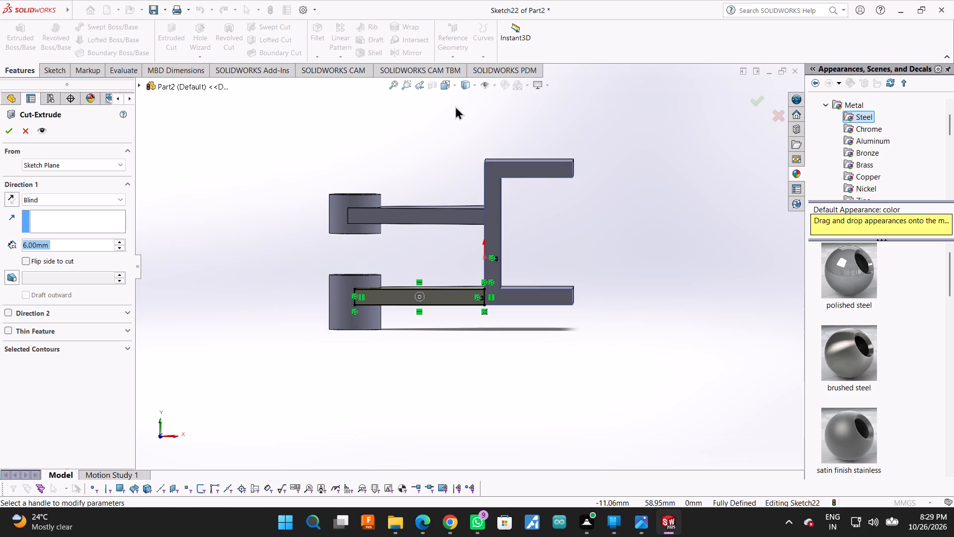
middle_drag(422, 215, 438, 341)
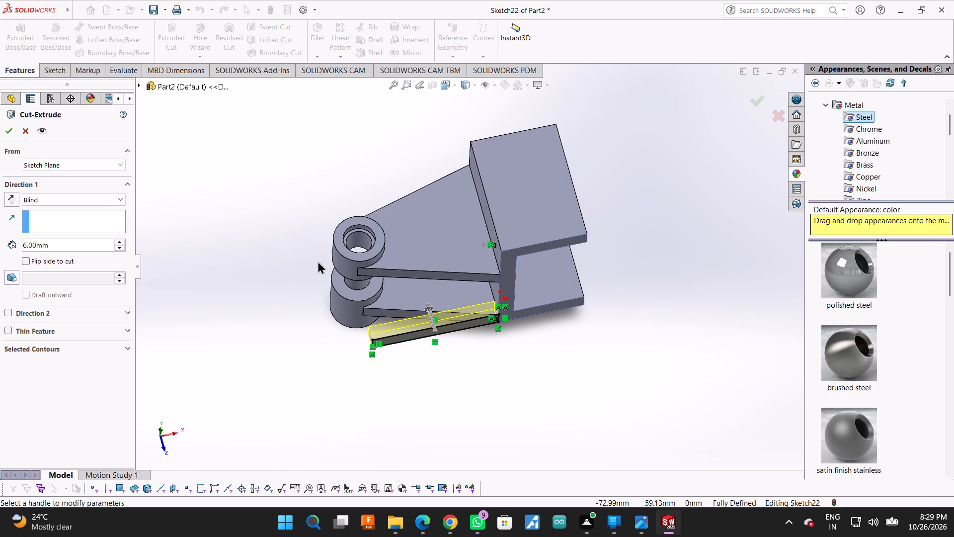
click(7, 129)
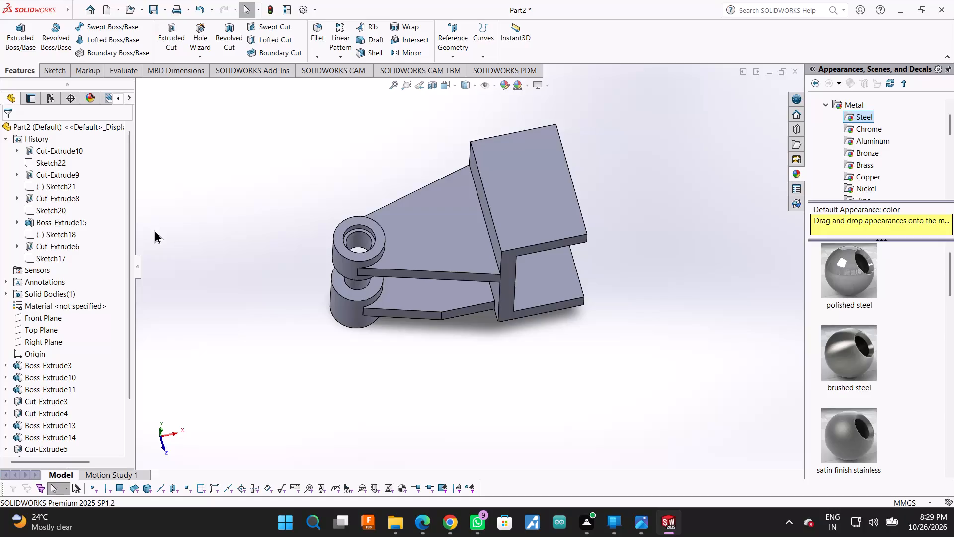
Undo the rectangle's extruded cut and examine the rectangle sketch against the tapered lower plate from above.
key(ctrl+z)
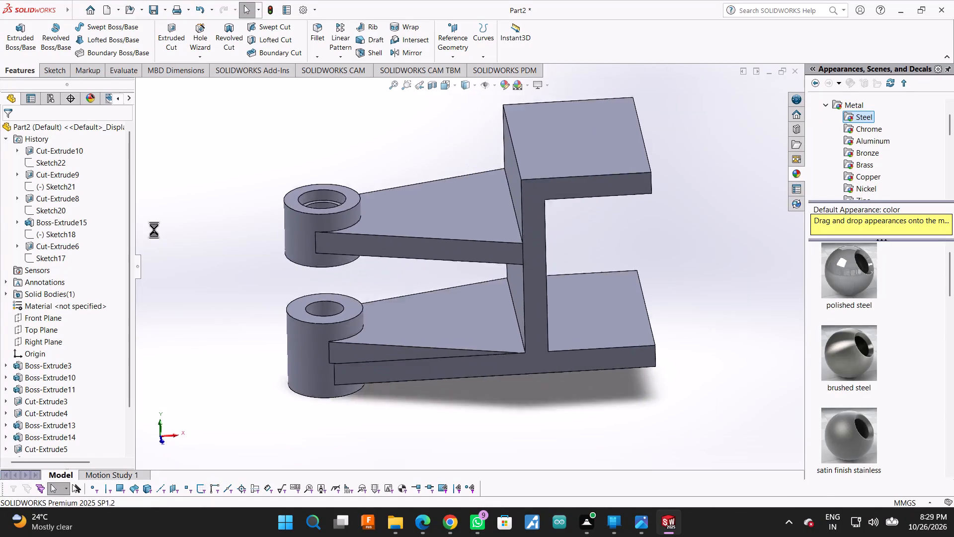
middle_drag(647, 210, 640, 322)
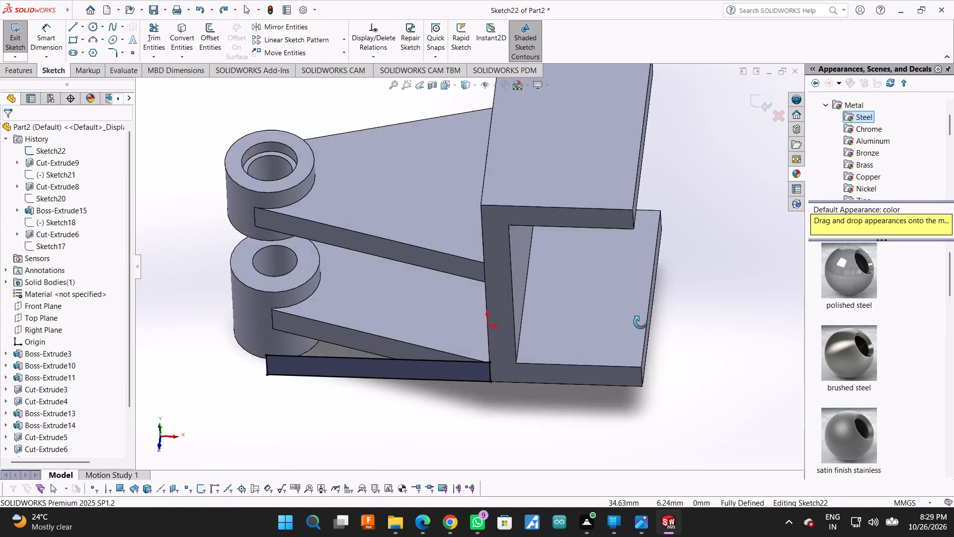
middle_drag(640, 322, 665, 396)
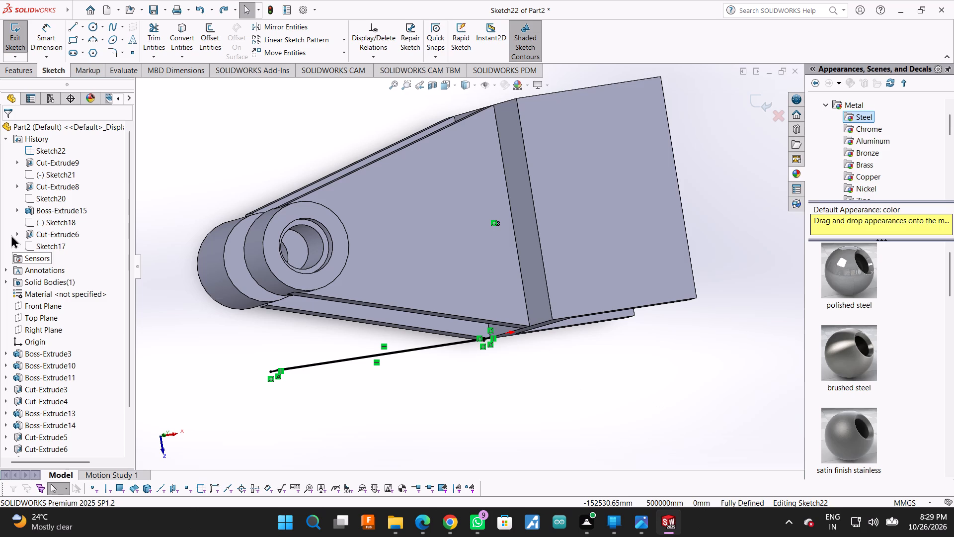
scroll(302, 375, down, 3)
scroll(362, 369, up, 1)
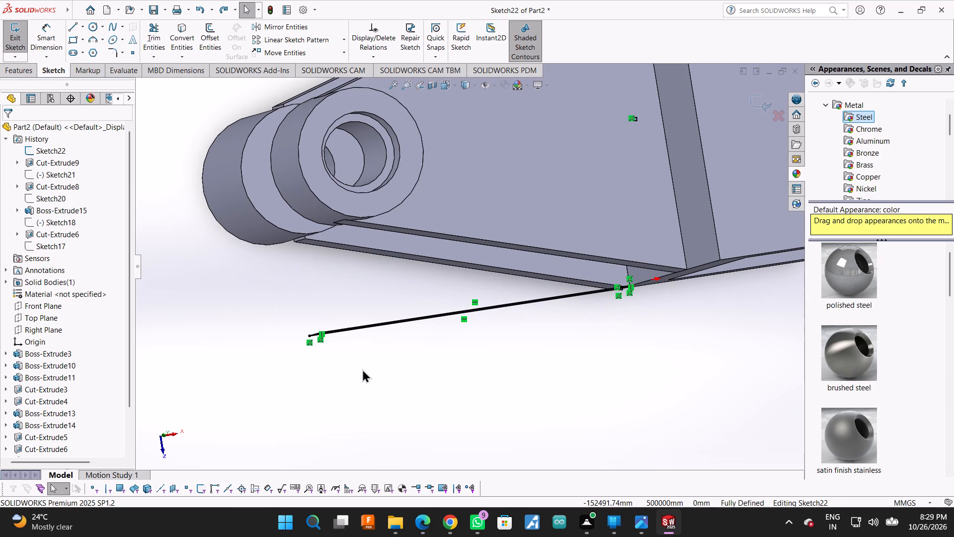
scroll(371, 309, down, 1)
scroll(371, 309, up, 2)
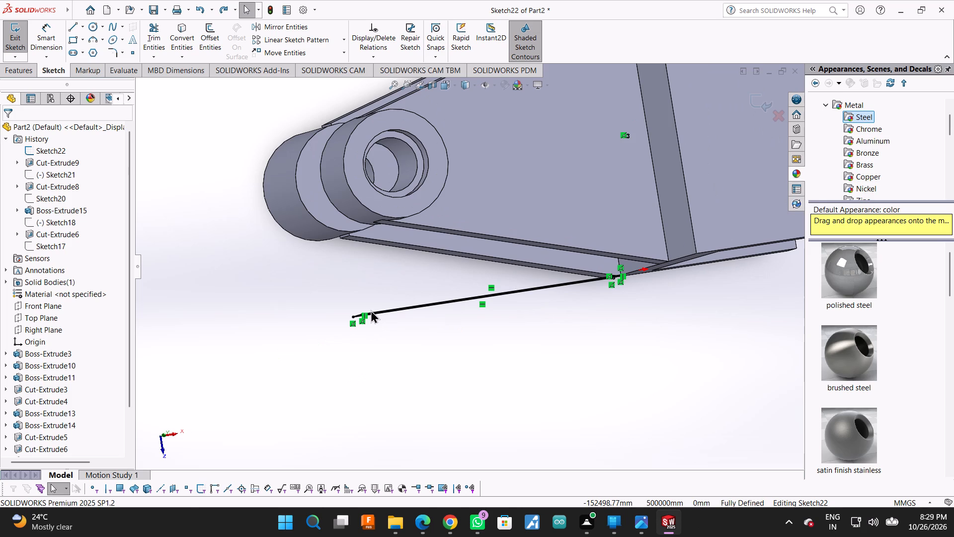
Undo the side-face rectangle sketch and the extruded cut of the triangular corners, returning to the corner-profile sketch.
key(ctrl+z)
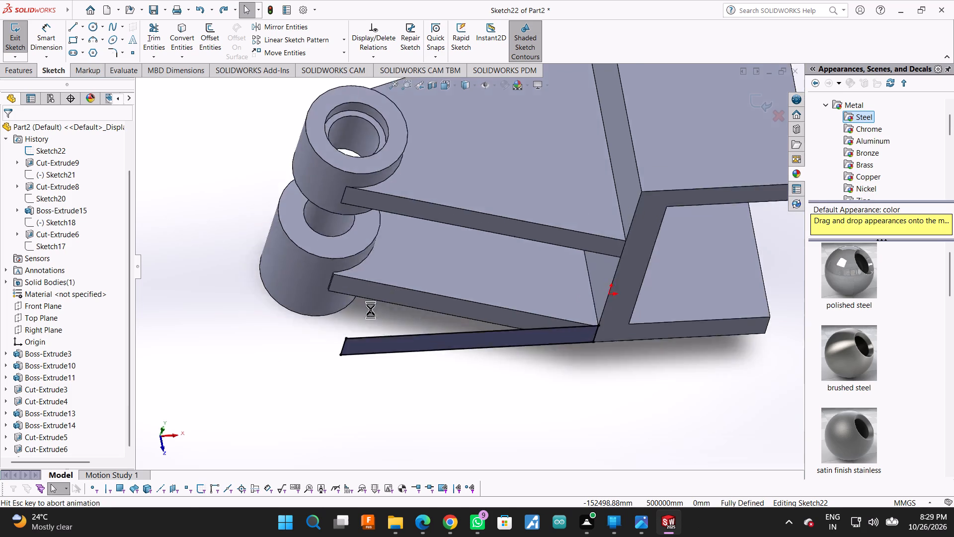
key(ctrl+z)
key(ctrl+z)
key(ctrl+z)
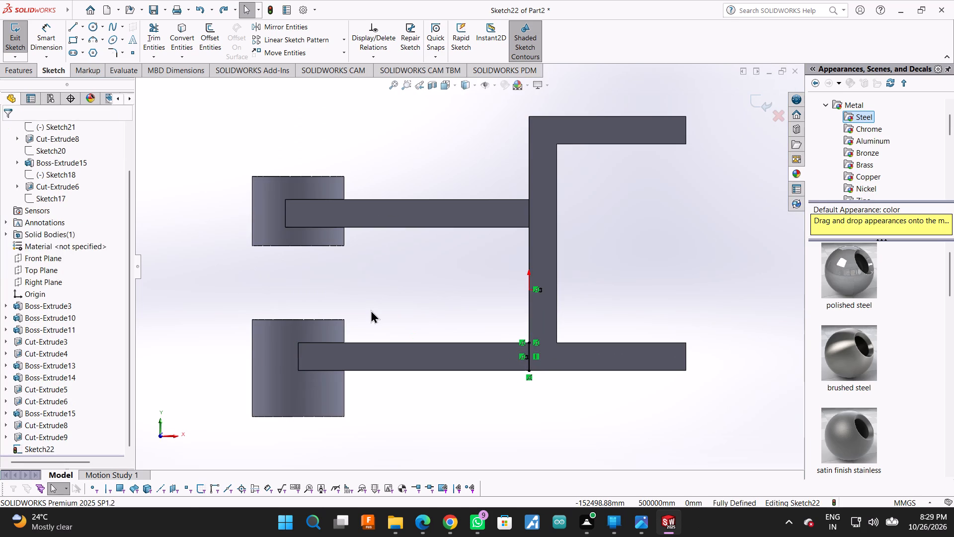
key(ctrl+z)
key(ctrl+z)
key(ctrl+z)
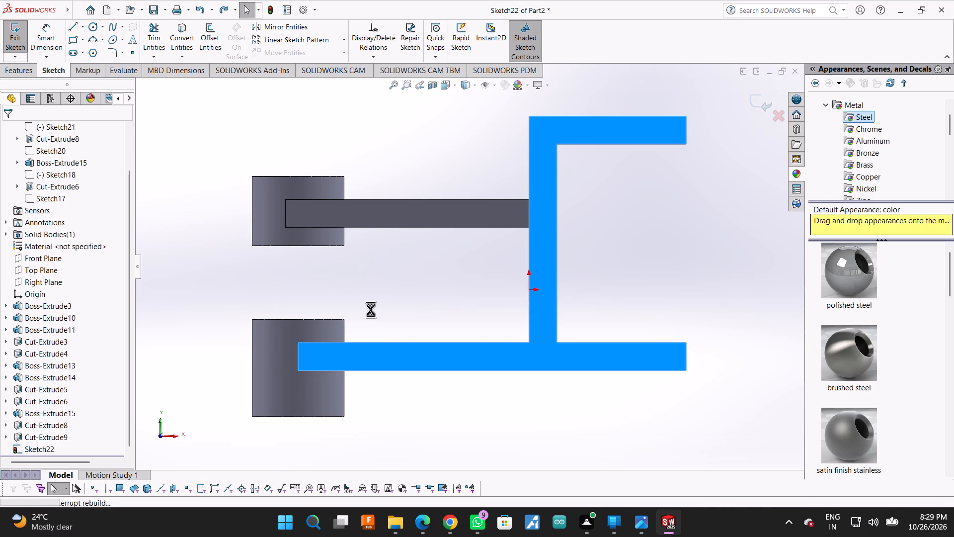
key(ctrl+z)
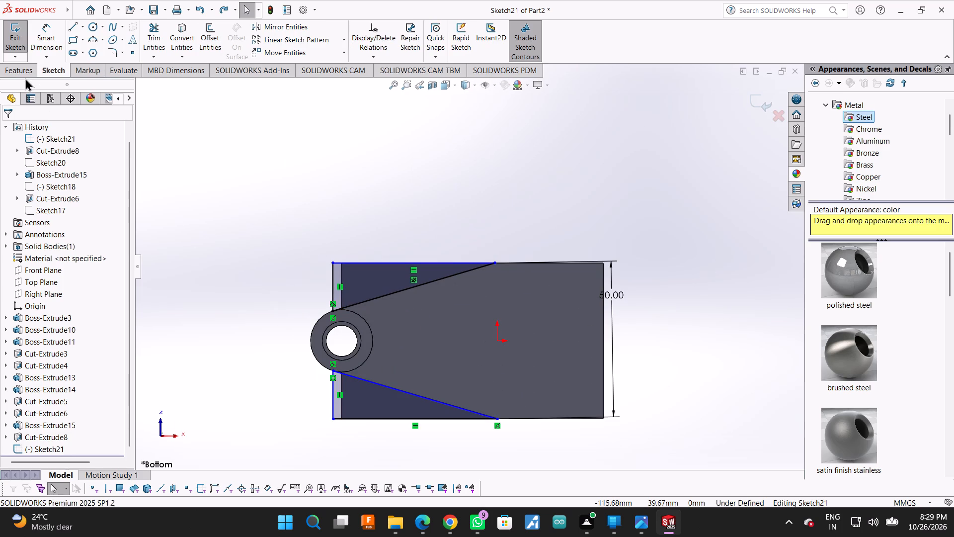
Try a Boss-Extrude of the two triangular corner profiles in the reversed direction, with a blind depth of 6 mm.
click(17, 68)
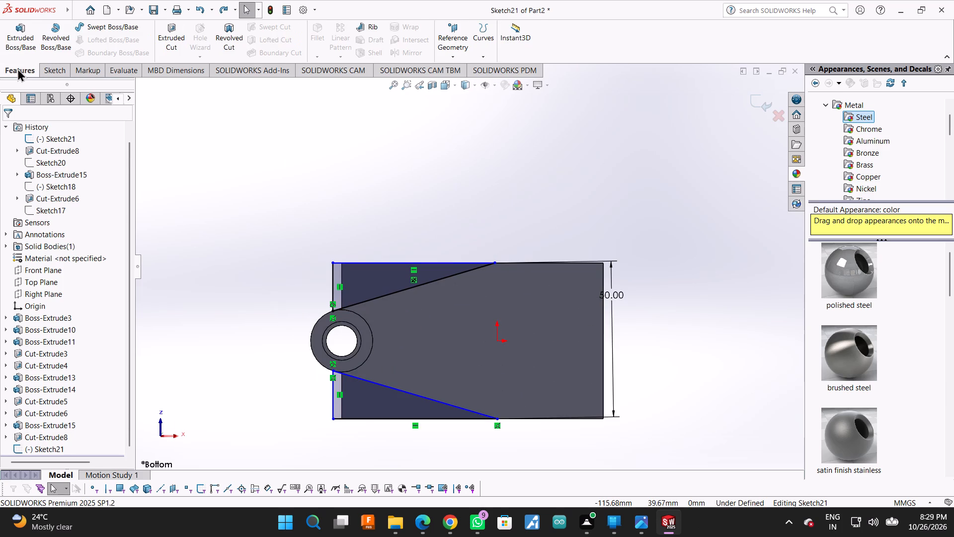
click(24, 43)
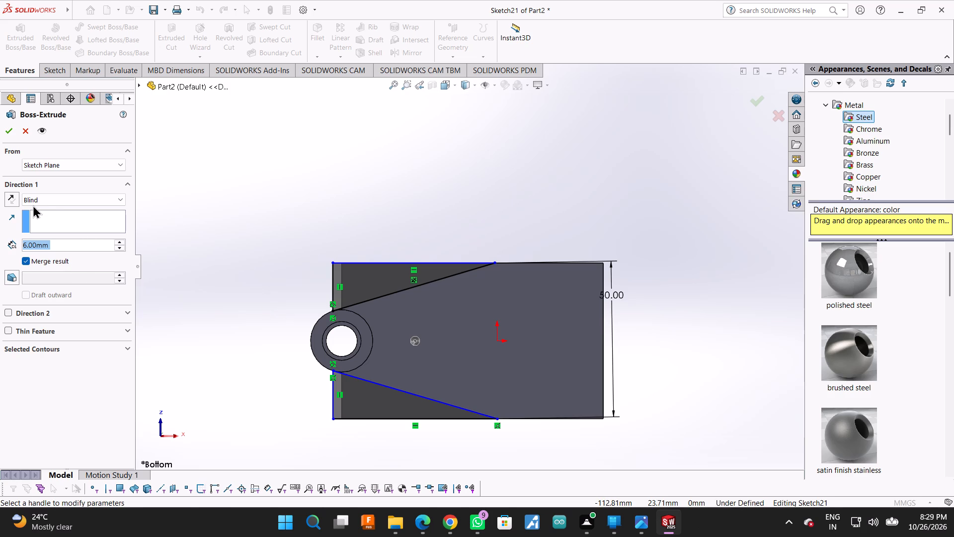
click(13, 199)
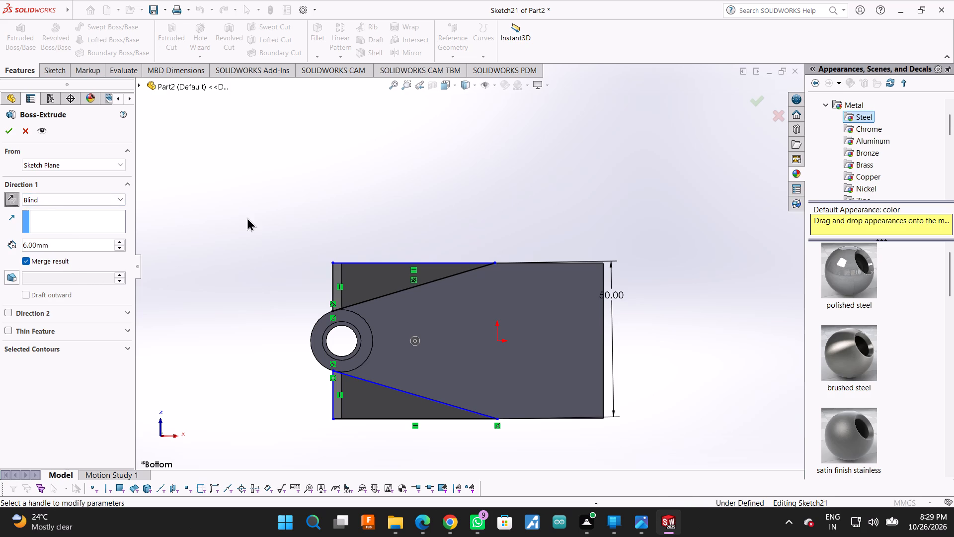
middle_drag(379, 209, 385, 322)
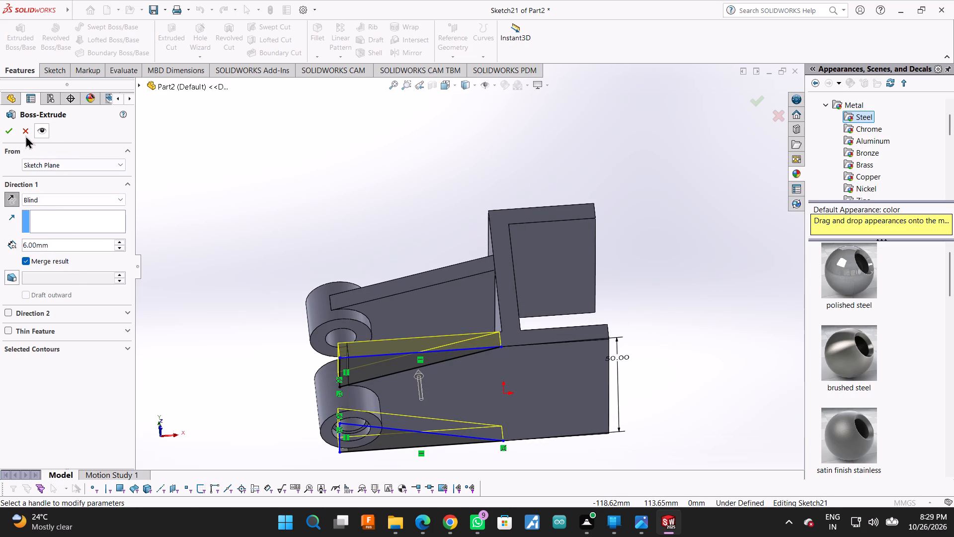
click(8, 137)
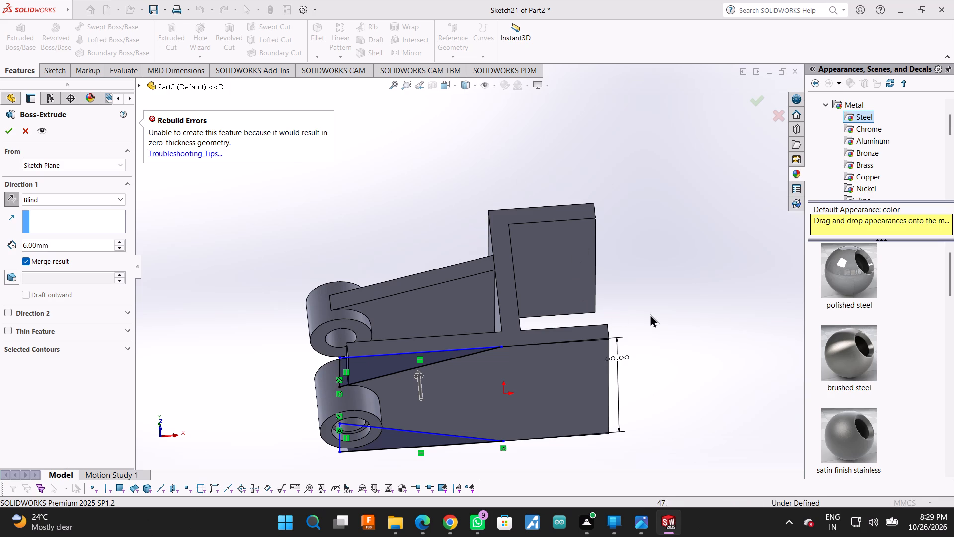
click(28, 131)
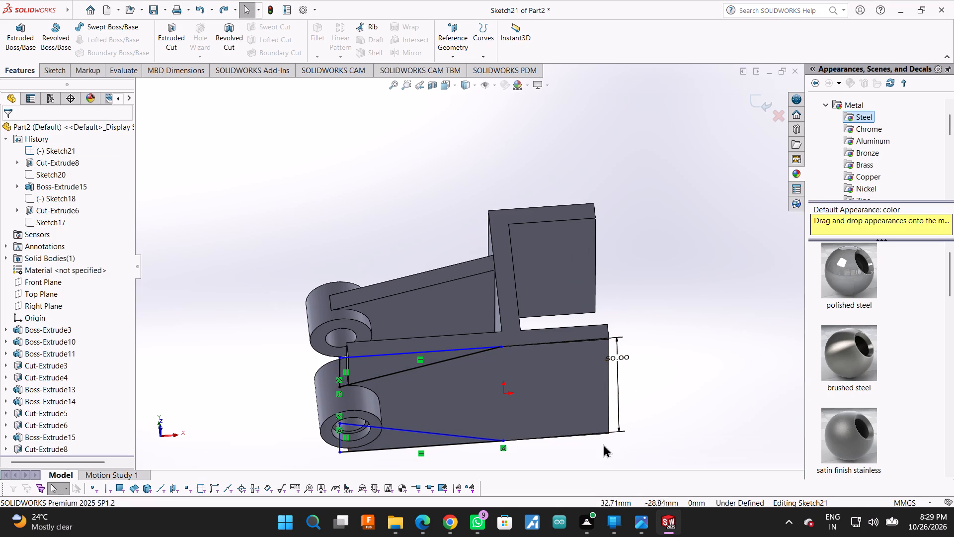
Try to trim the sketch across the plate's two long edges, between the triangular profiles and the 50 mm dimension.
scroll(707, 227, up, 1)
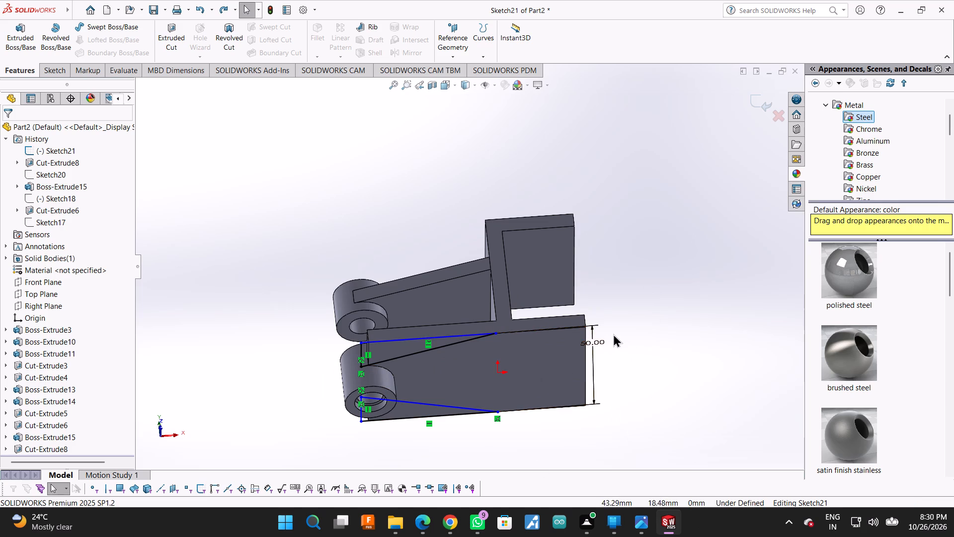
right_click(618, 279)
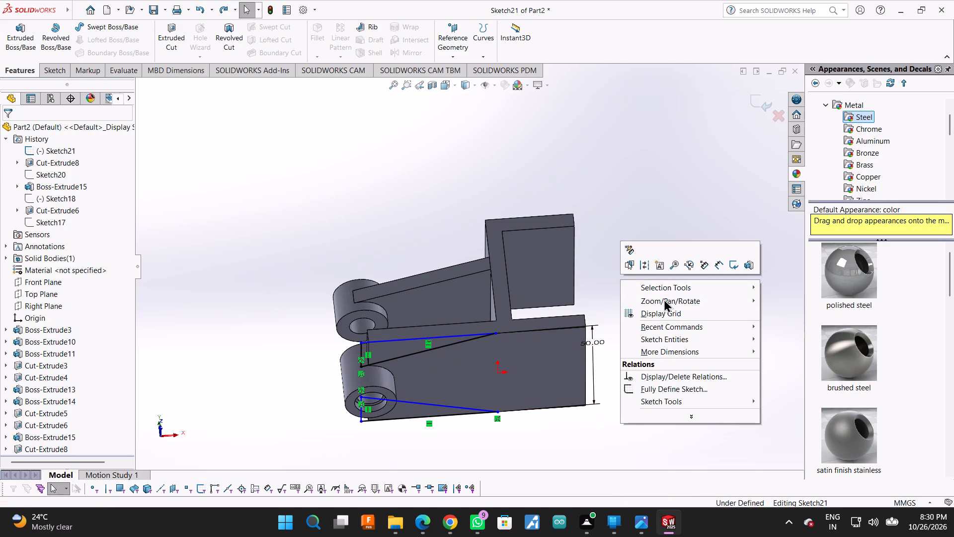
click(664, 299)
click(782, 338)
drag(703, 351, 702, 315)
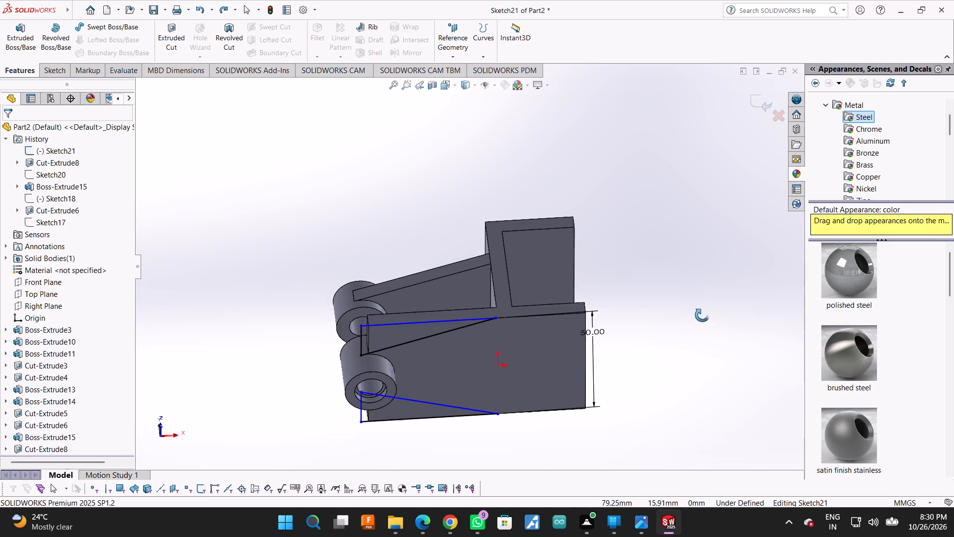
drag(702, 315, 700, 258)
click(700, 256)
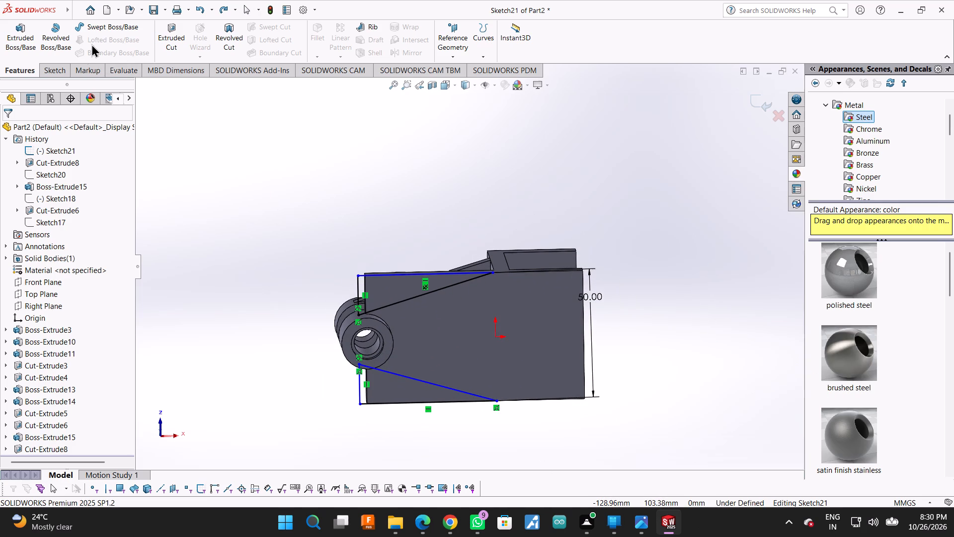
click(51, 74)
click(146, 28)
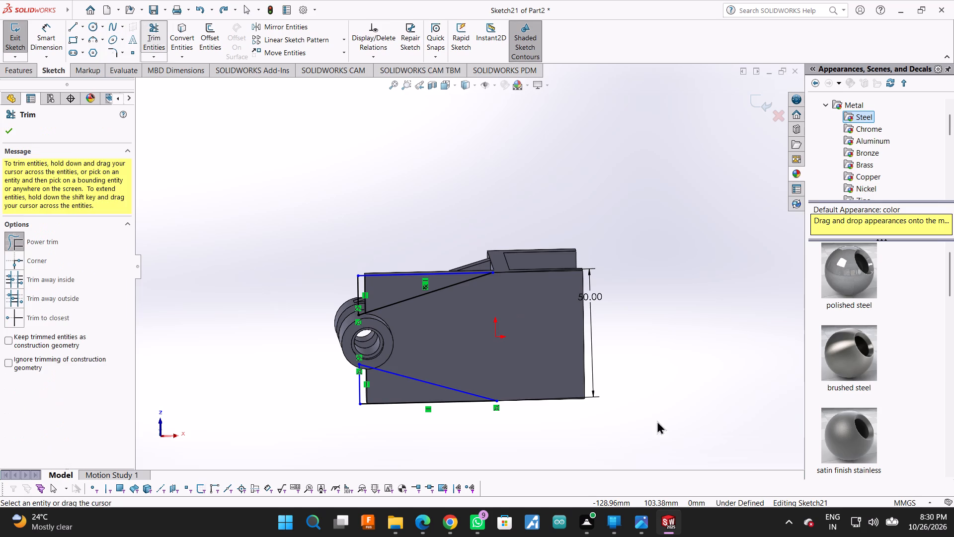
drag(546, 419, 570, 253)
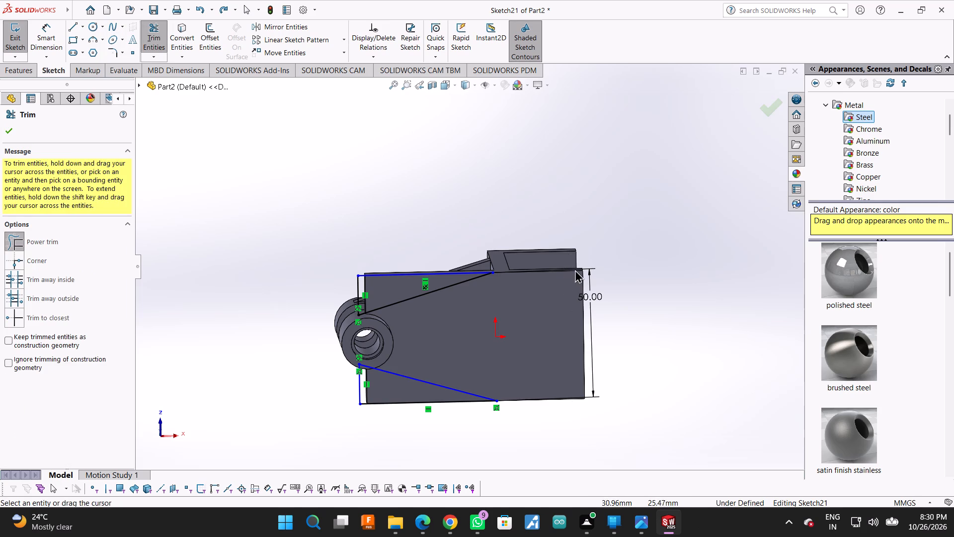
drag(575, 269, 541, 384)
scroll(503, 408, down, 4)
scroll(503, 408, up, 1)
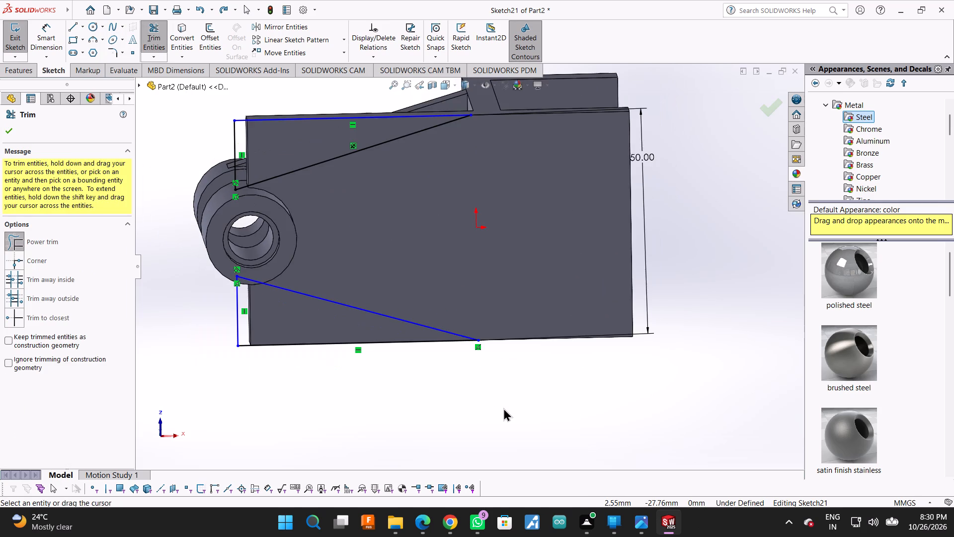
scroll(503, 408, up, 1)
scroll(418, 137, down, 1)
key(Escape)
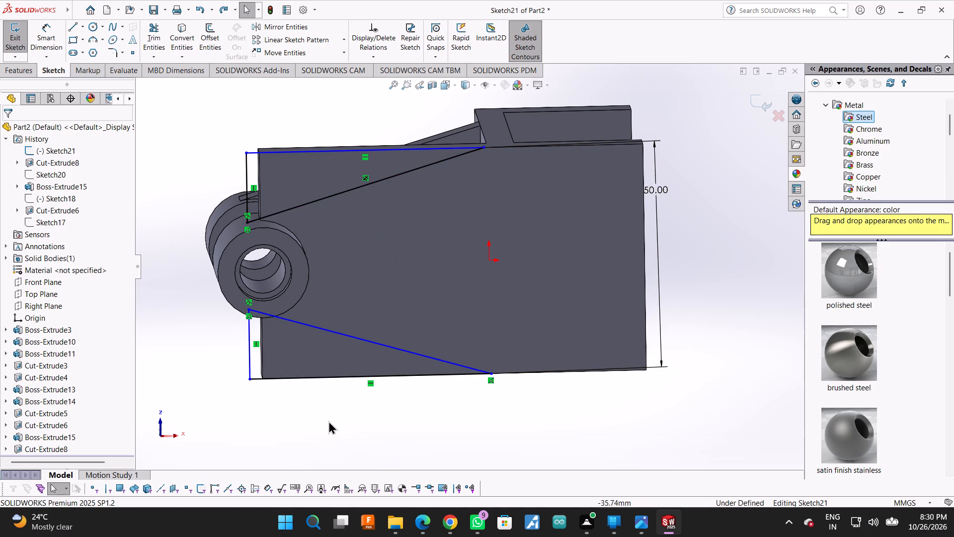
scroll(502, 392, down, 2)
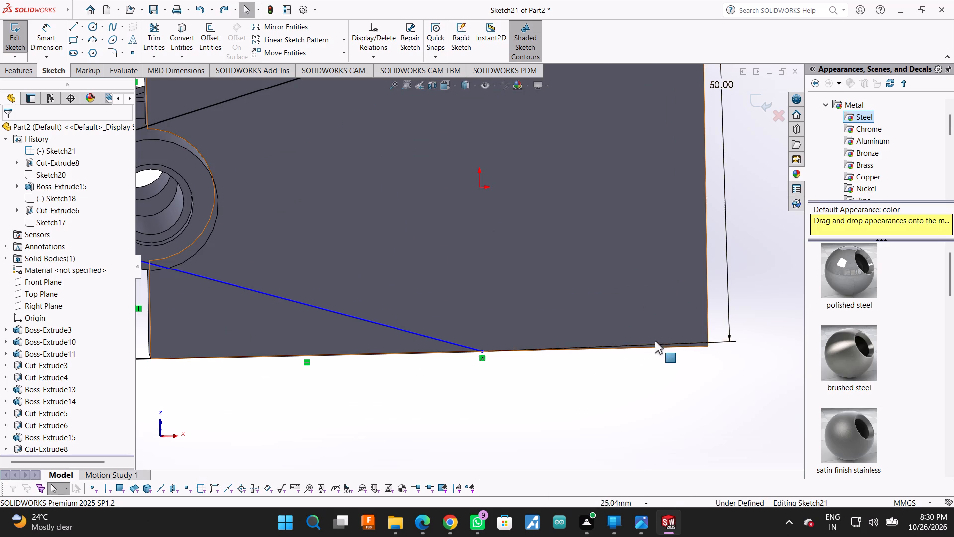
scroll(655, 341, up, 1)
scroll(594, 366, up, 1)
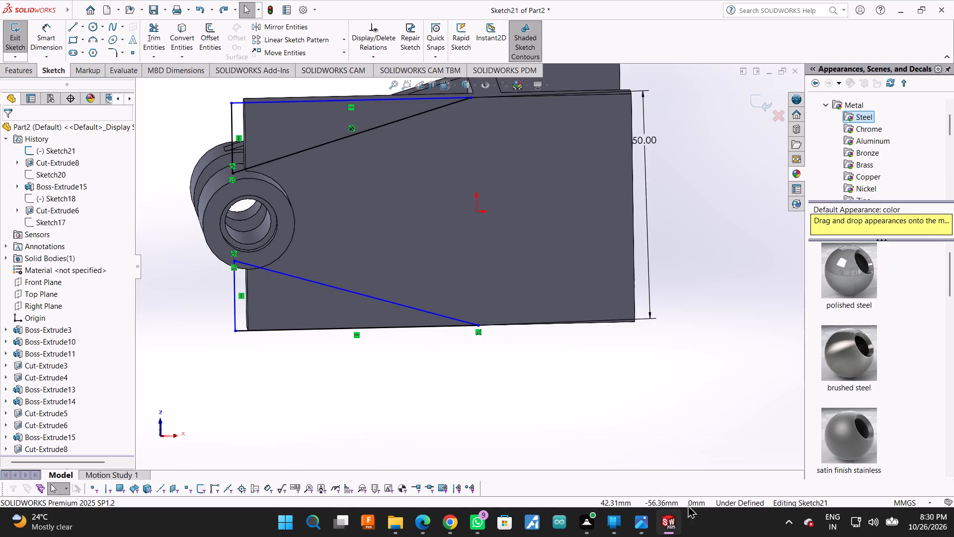
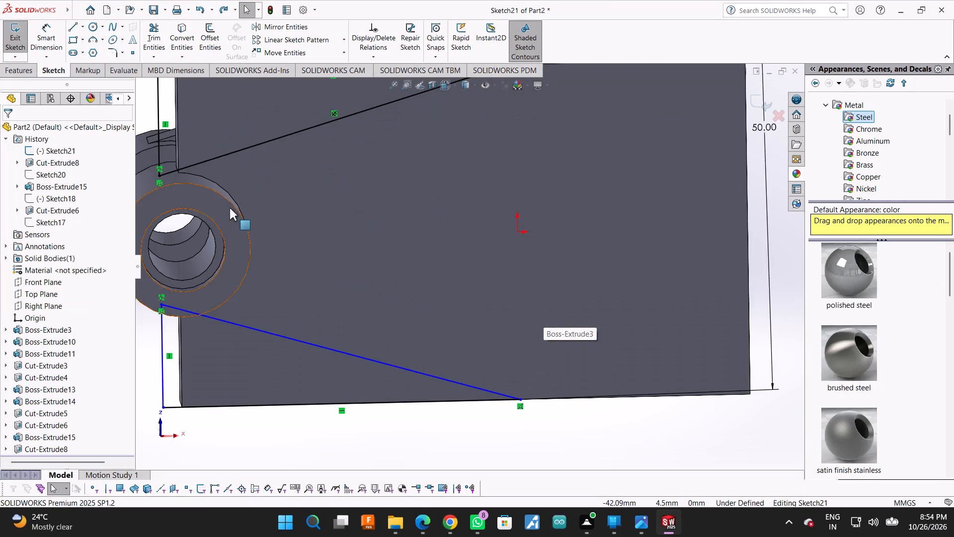
Undo the last trim in the corner-profile sketch, after inspecting the boss end of the plate.
scroll(224, 206, up, 1)
scroll(176, 170, down, 2)
scroll(309, 194, down, 6)
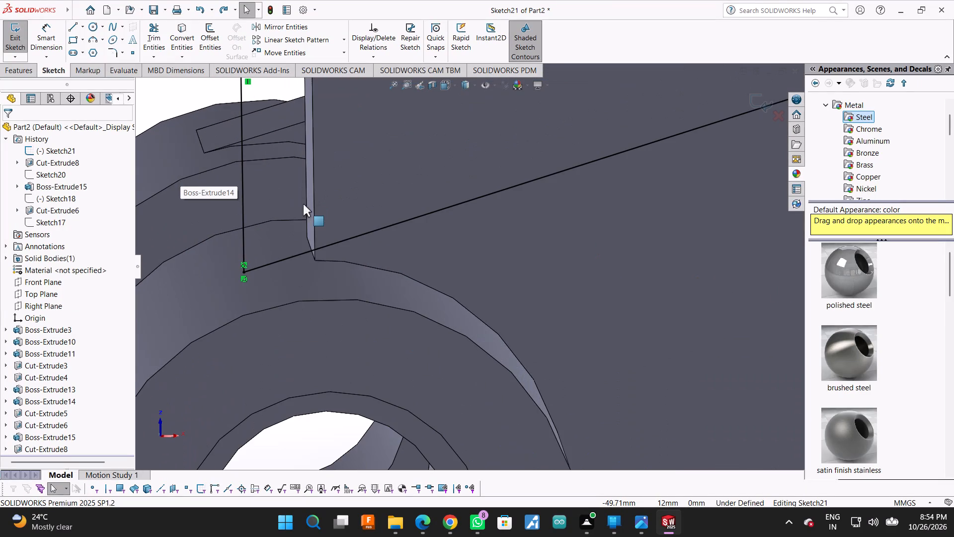
scroll(308, 261, up, 9)
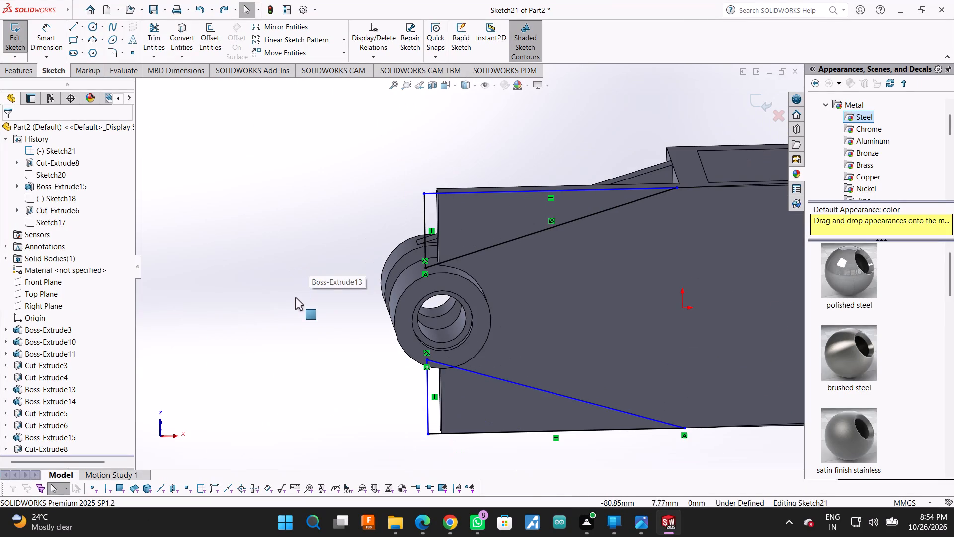
key(ctrl+z)
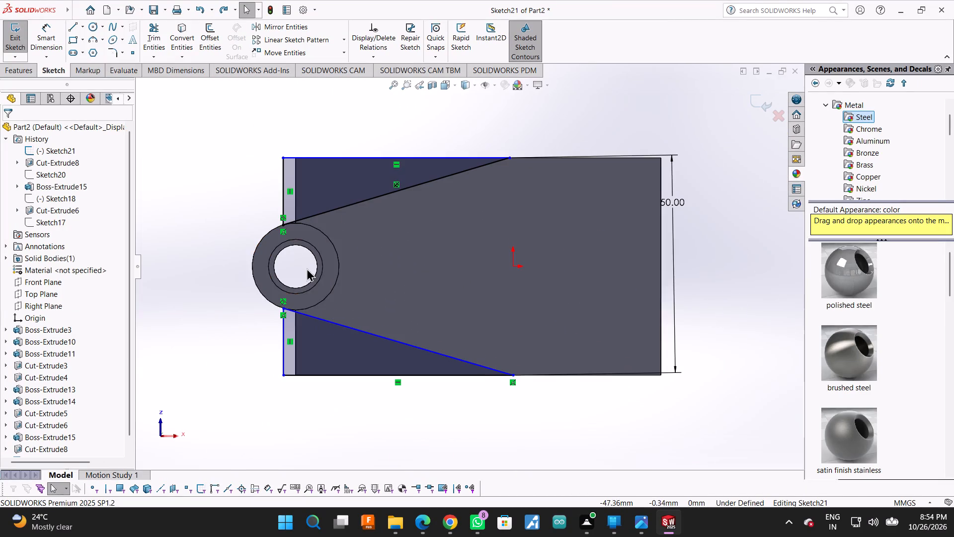
Sketch a horizontal line about 2.83 mm long from the upper profile's boss-side corner, plus a short vertical line up to the sloped line.
scroll(307, 268, down, 3)
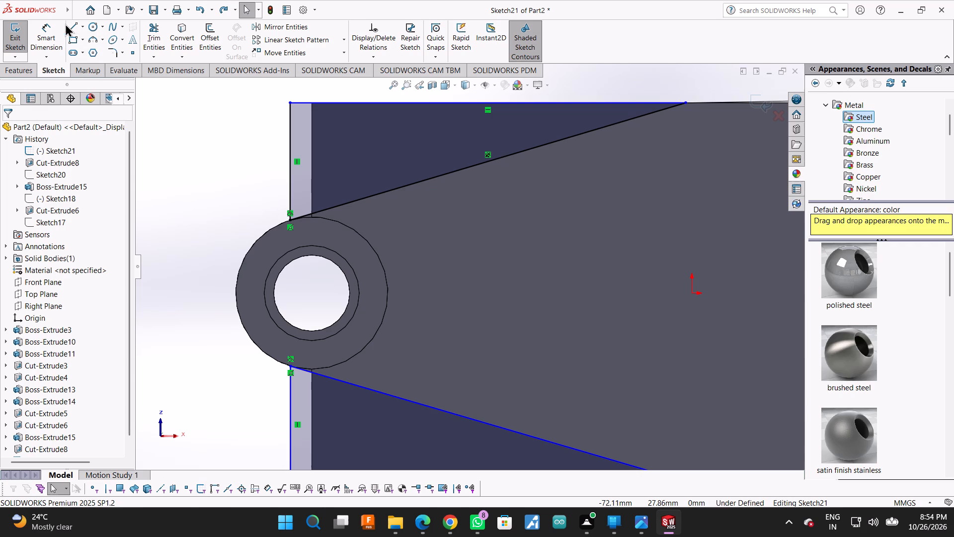
click(71, 25)
scroll(317, 221, down, 4)
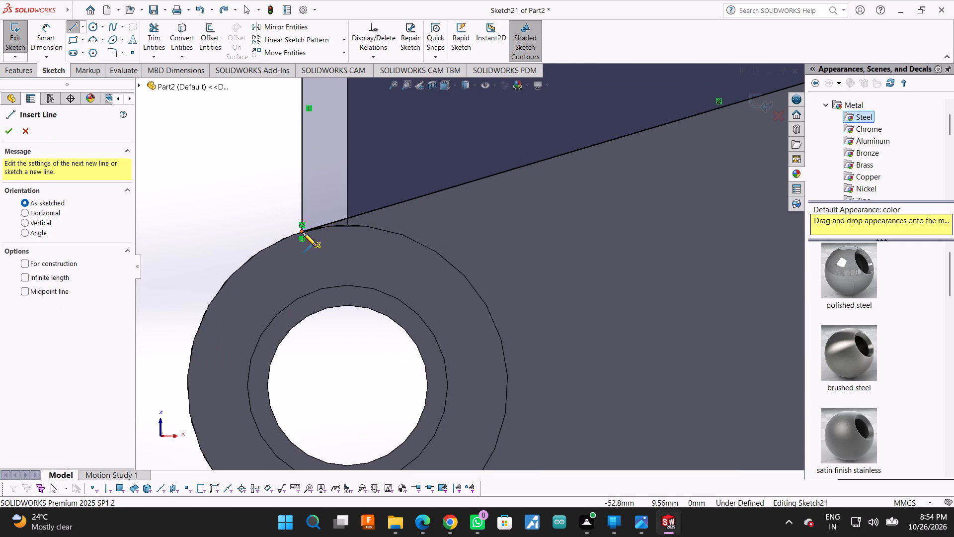
click(303, 232)
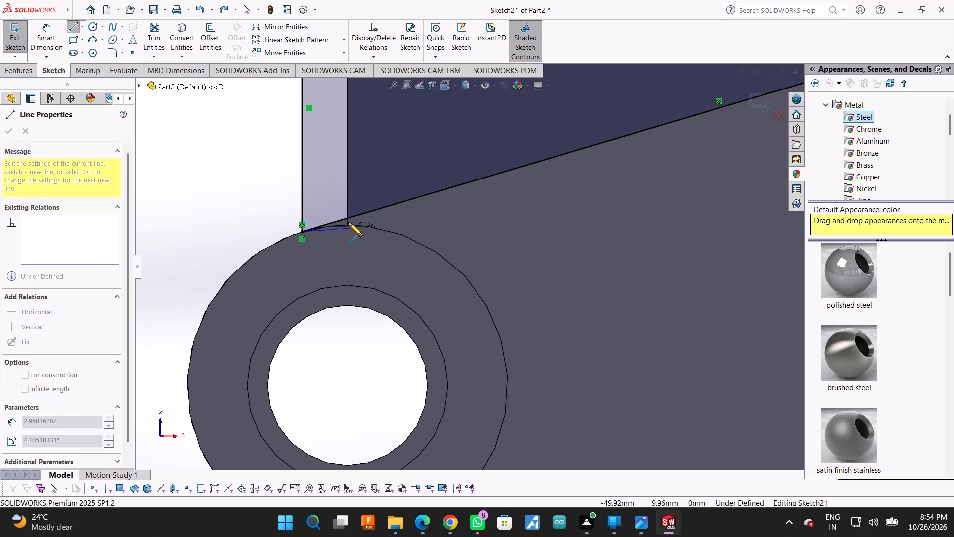
click(347, 229)
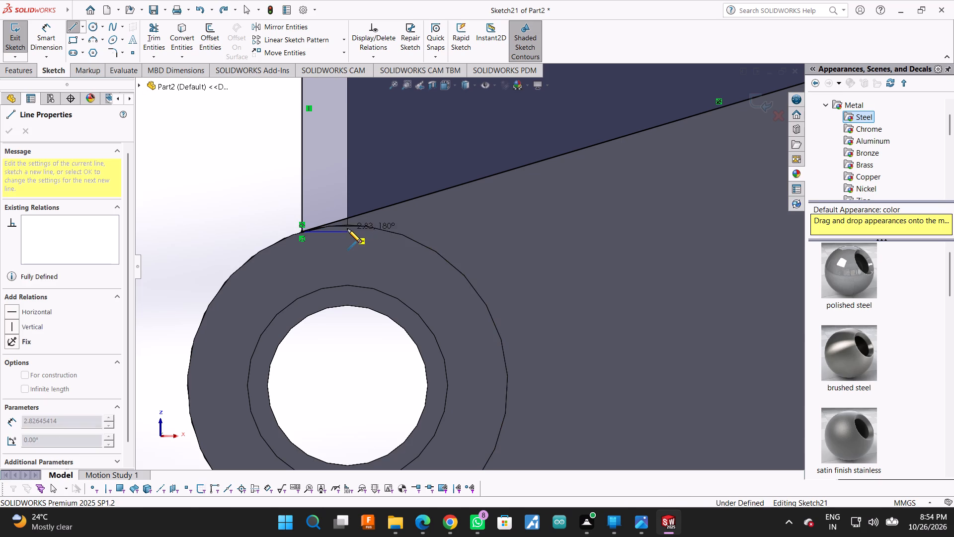
click(350, 216)
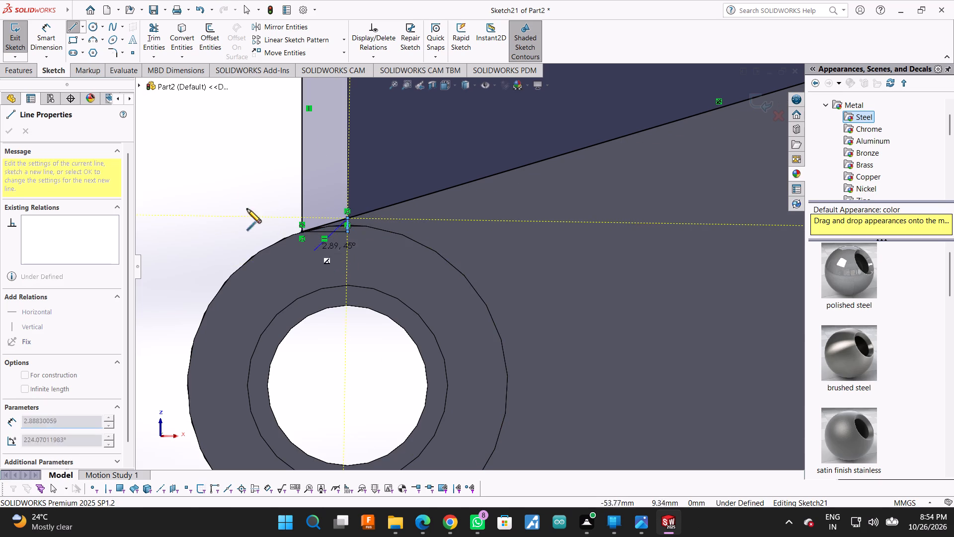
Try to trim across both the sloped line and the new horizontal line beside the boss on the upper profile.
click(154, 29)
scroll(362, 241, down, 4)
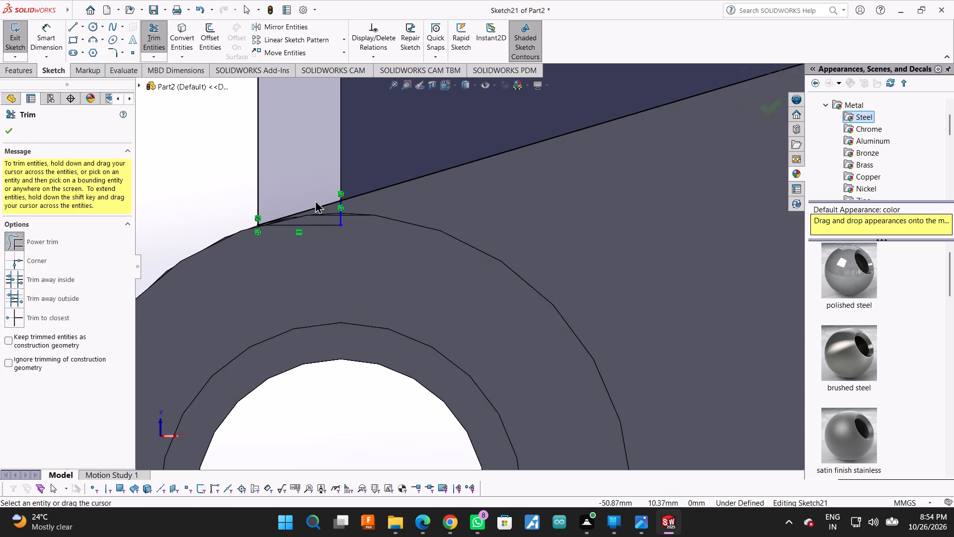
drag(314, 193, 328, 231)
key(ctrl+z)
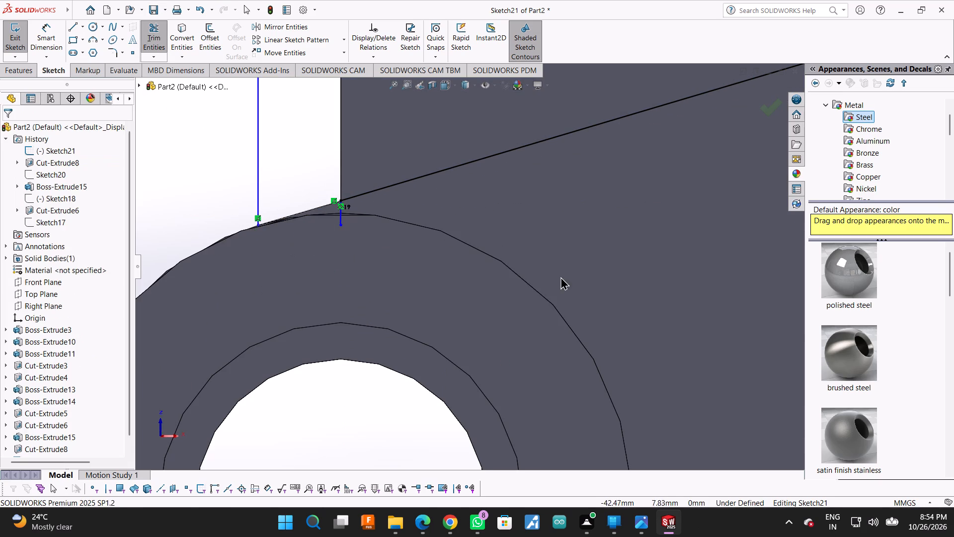
Trim only the short sloped segment between the upper profile's corner and the new vertical line.
scroll(331, 201, down, 1)
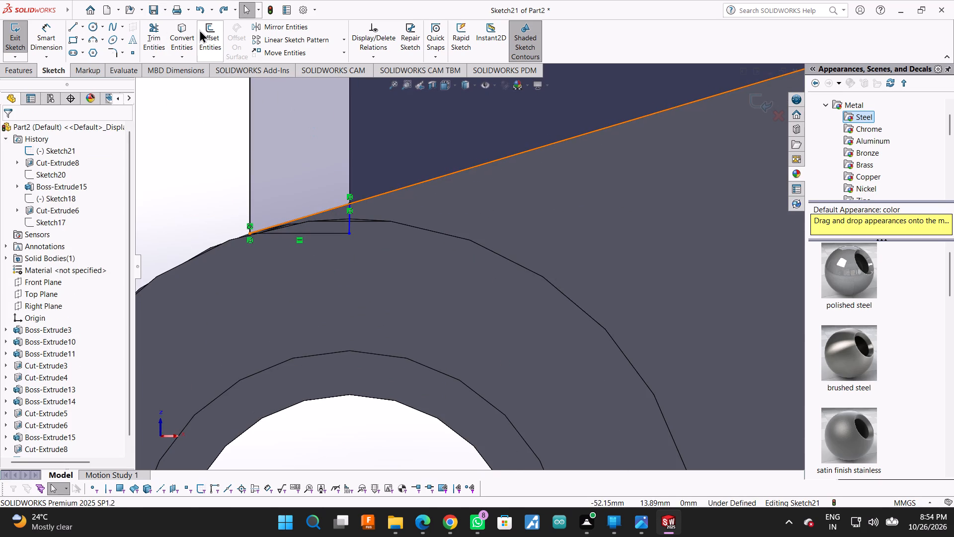
click(158, 31)
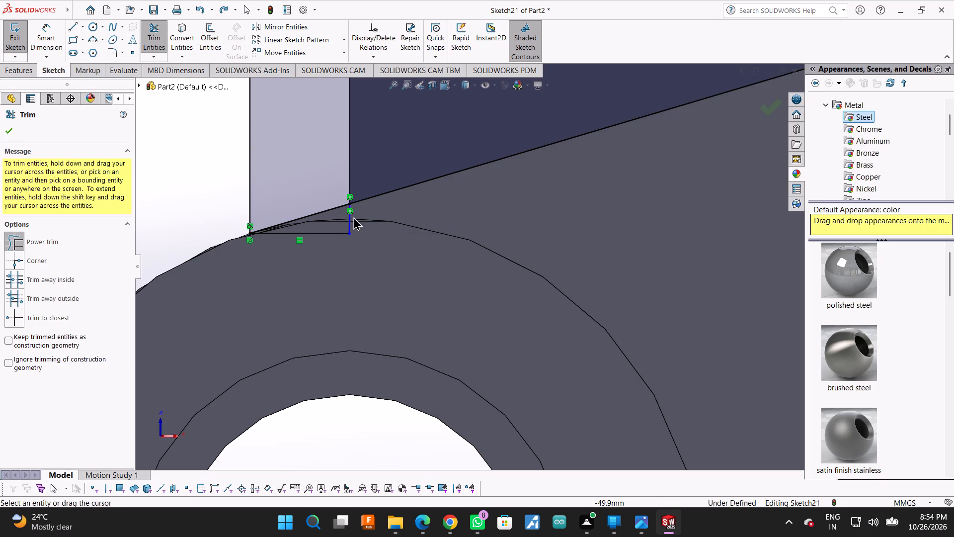
drag(313, 197, 324, 215)
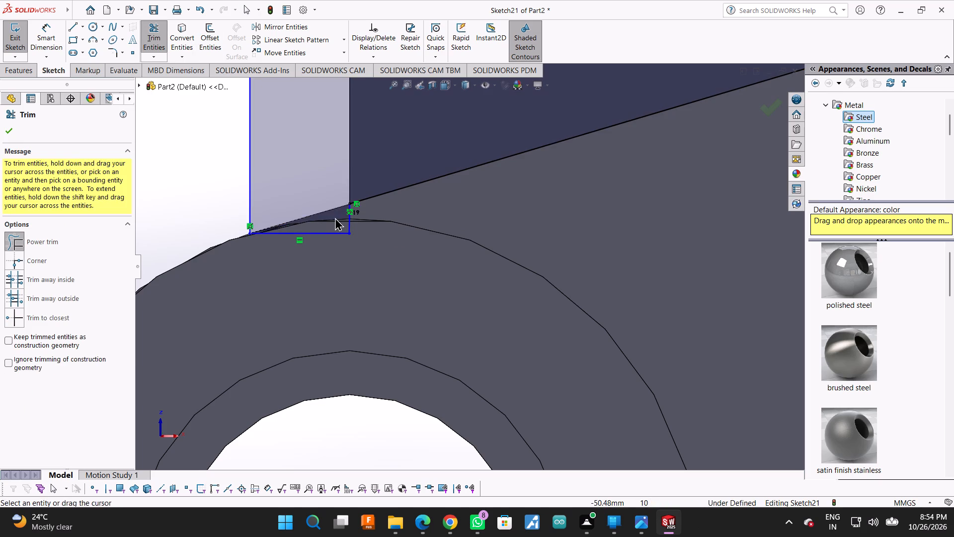
scroll(335, 217, up, 3)
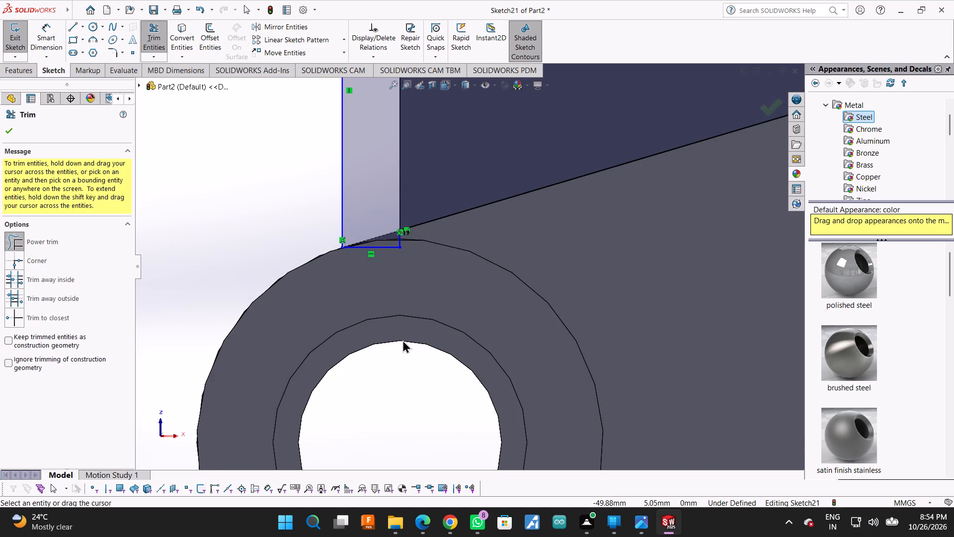
scroll(402, 340, up, 6)
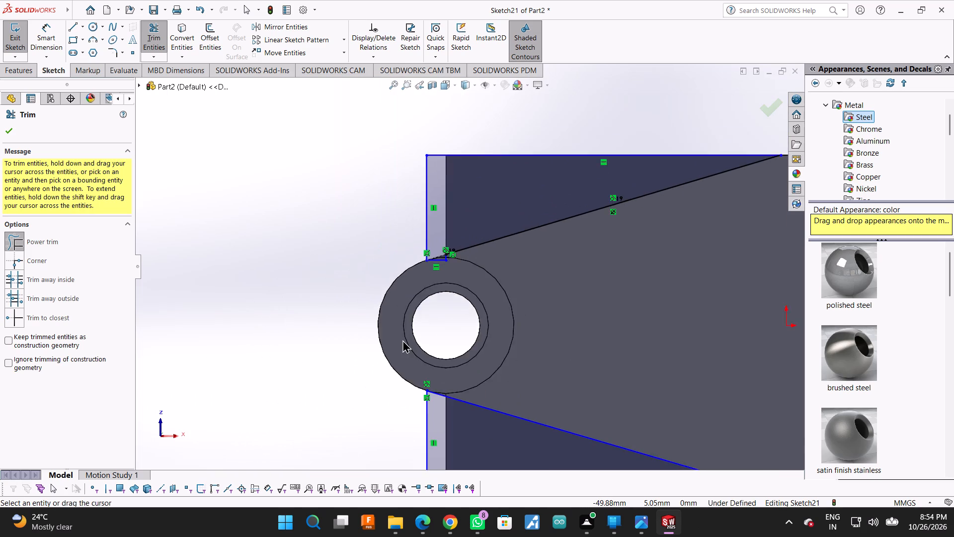
scroll(402, 340, up, 2)
scroll(402, 340, down, 1)
scroll(482, 384, down, 2)
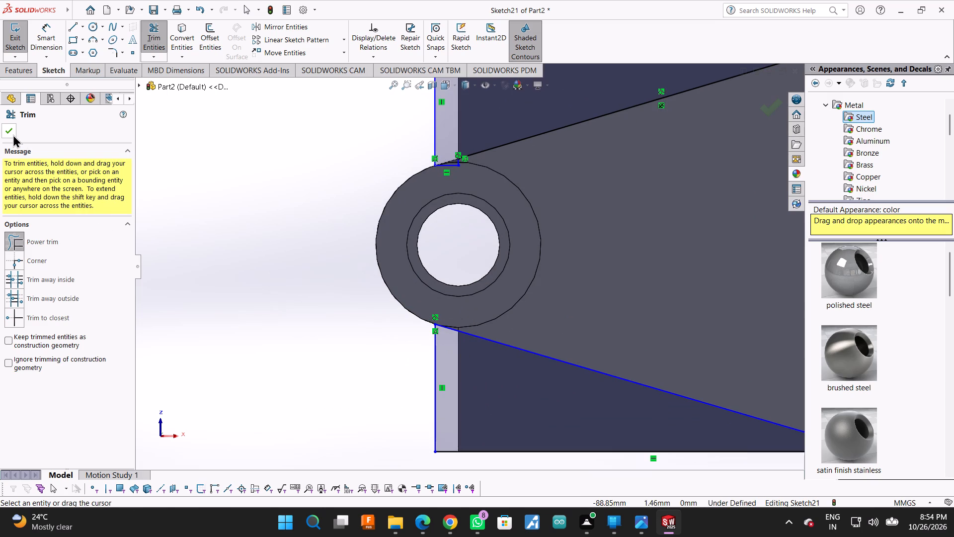
click(10, 134)
Sketch a horizontal line about 2.79 mm long from the lower profile's boss-side corner, plus a vertical line about 0.8 mm to the sloped line.
click(70, 29)
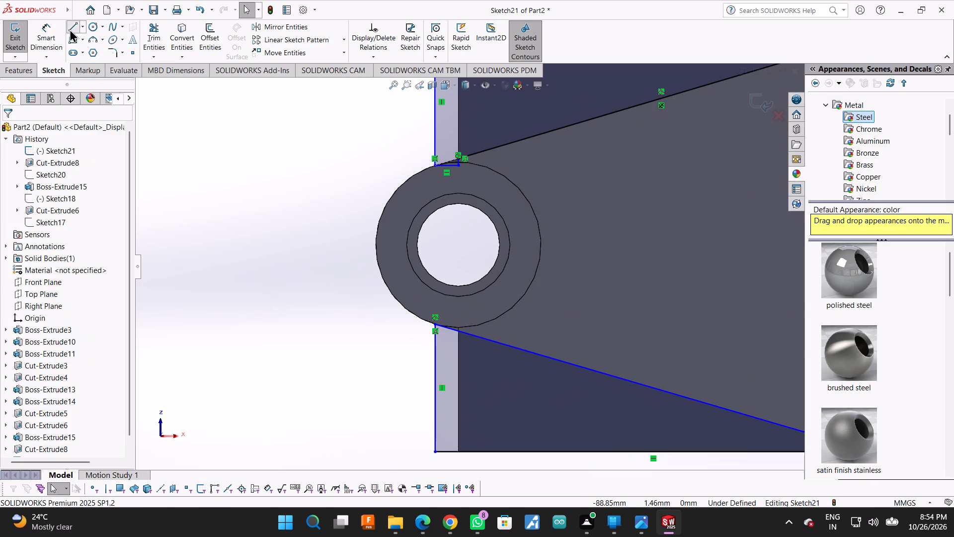
scroll(411, 303, down, 2)
scroll(484, 335, down, 3)
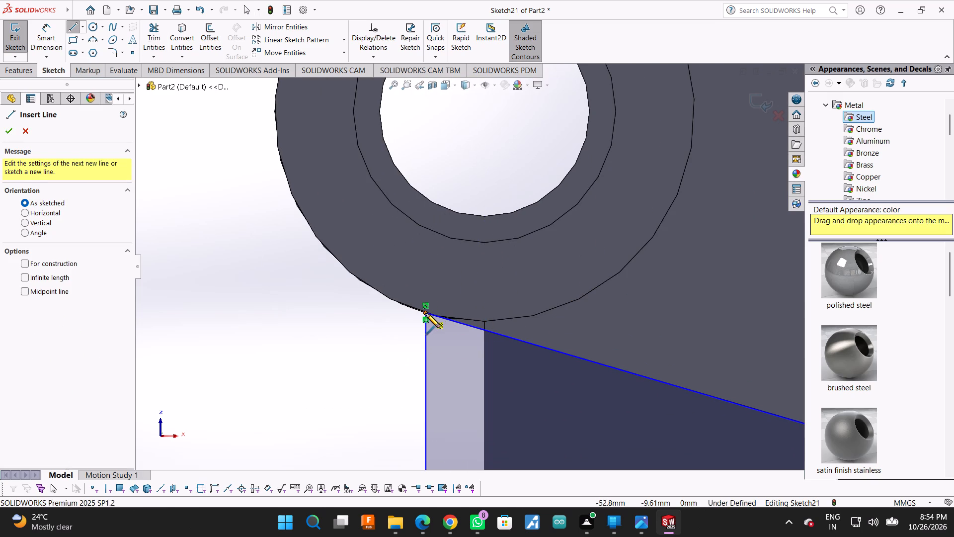
click(426, 313)
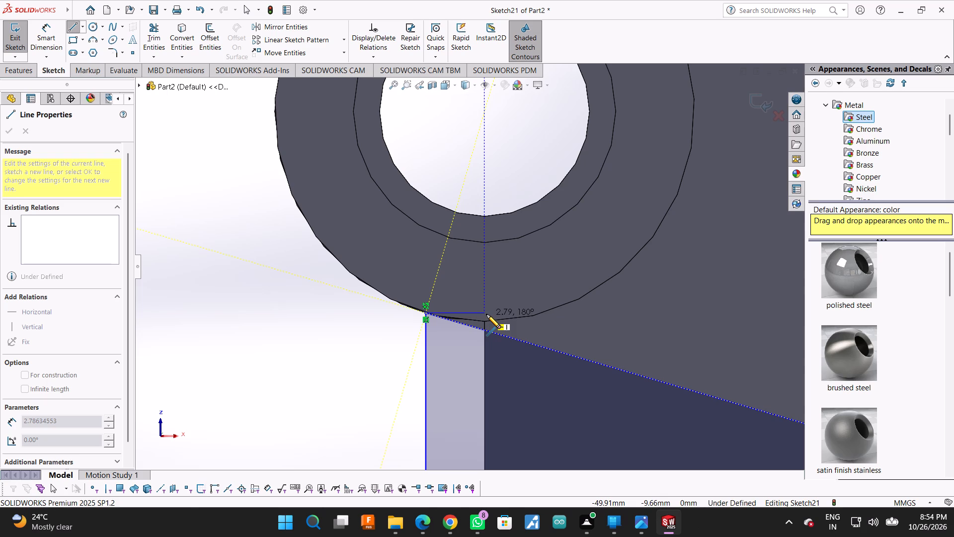
click(486, 314)
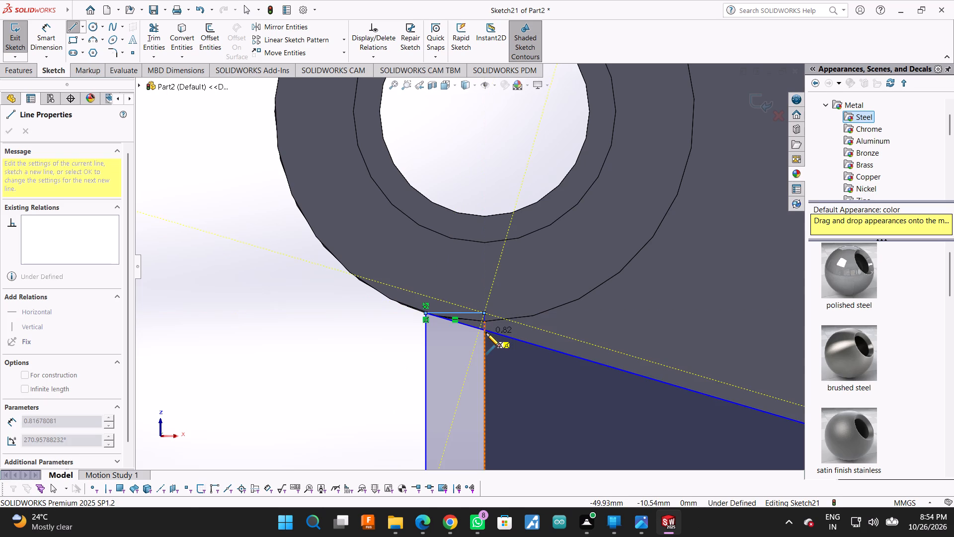
click(486, 333)
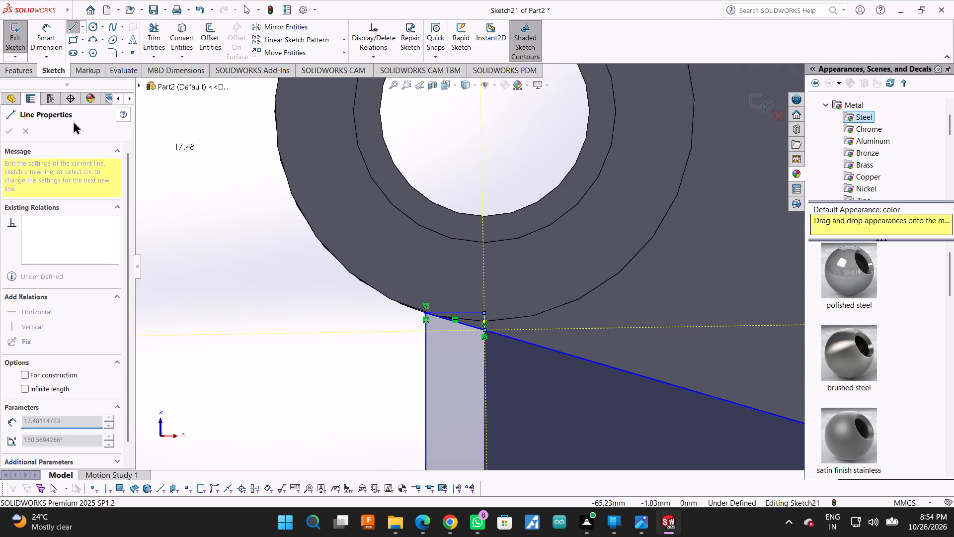
key(Escape)
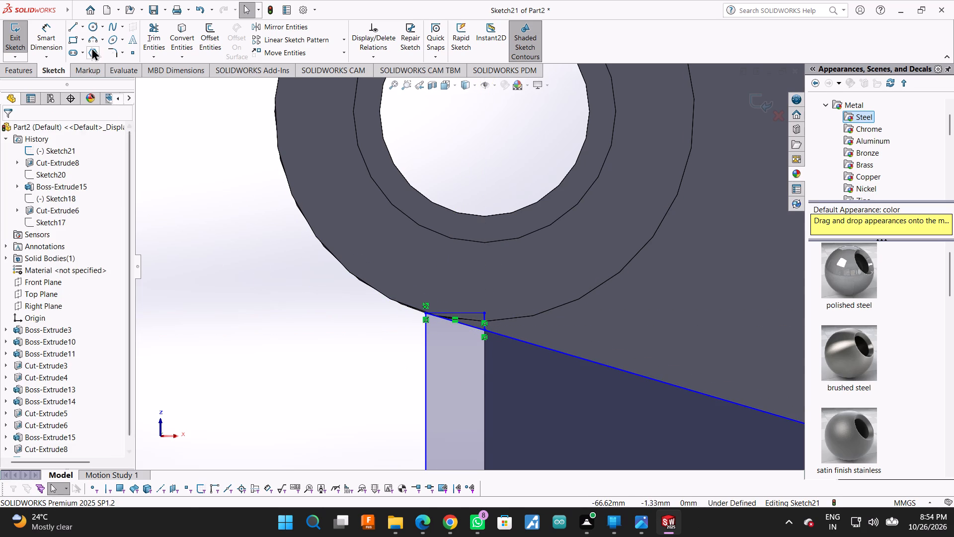
Trim the short sloped segment between the lower profile's corner and its new vertical line.
click(146, 27)
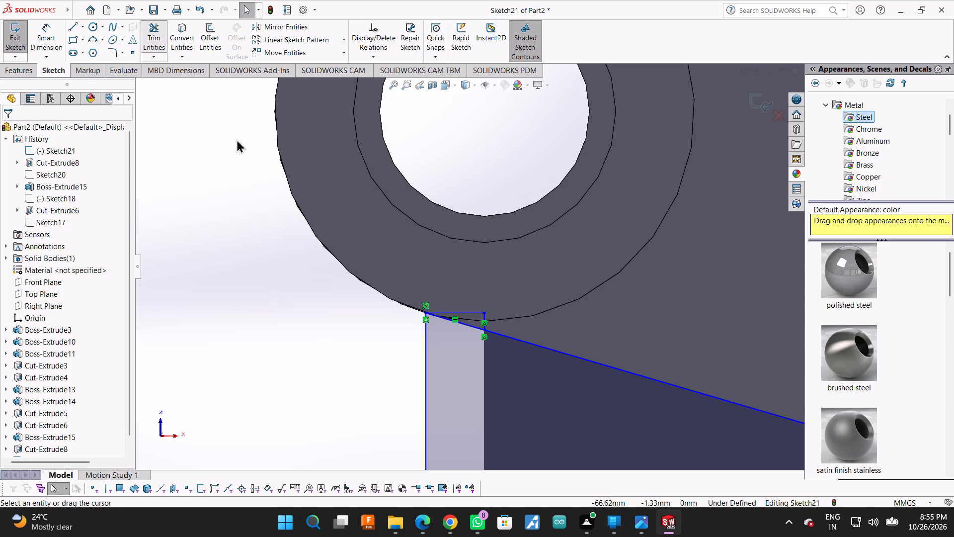
scroll(318, 250, down, 5)
drag(598, 321, 589, 345)
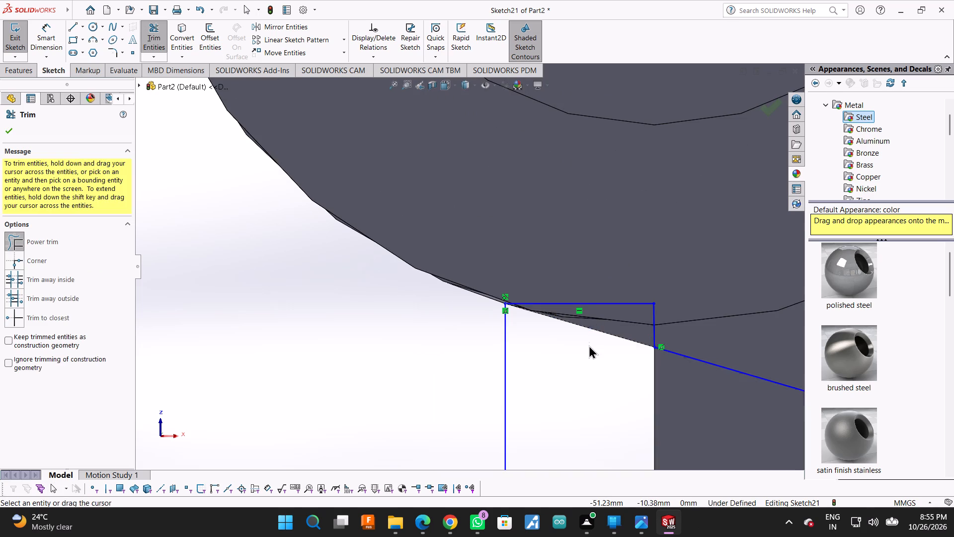
scroll(589, 345, up, 5)
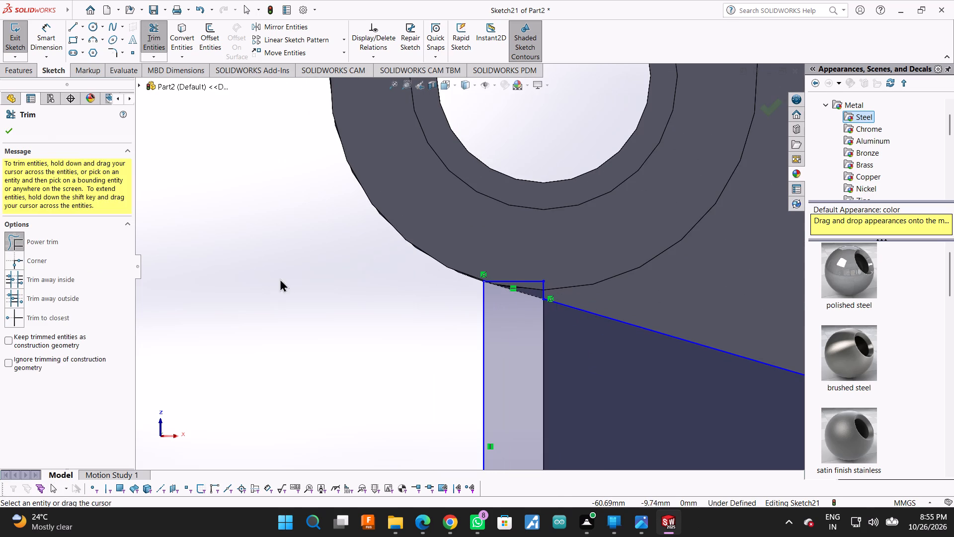
click(9, 134)
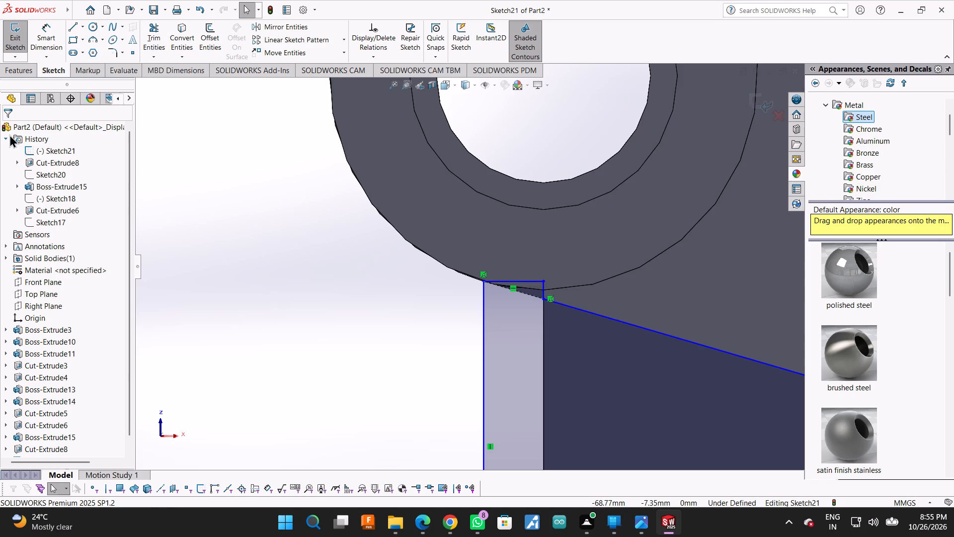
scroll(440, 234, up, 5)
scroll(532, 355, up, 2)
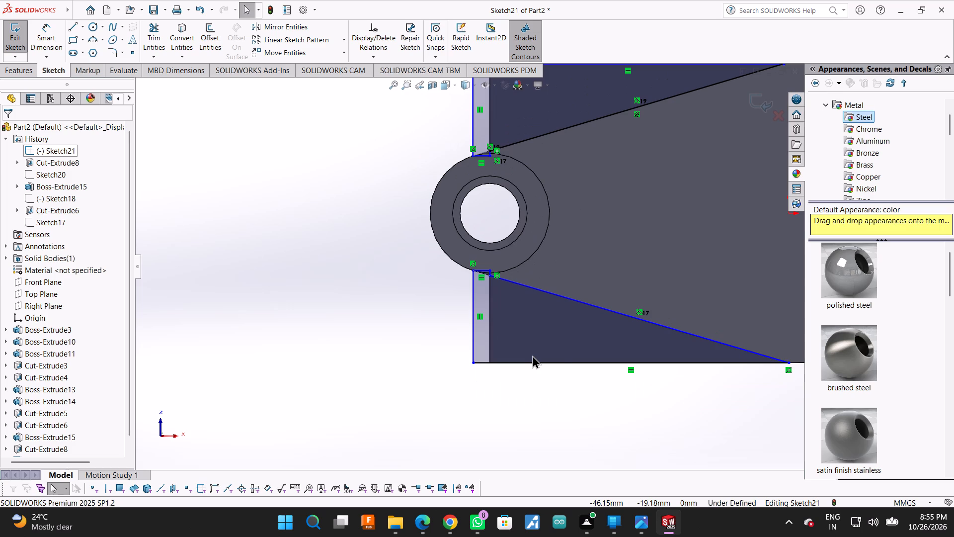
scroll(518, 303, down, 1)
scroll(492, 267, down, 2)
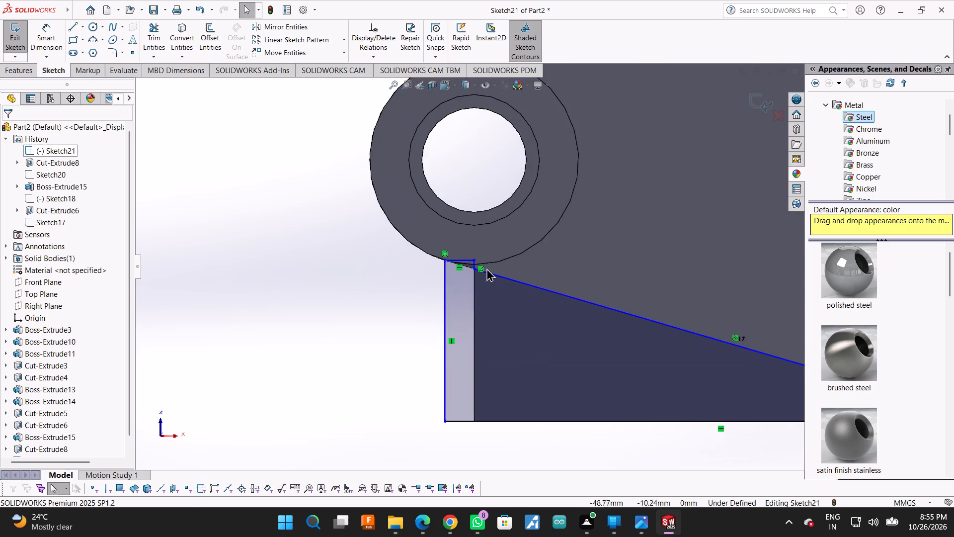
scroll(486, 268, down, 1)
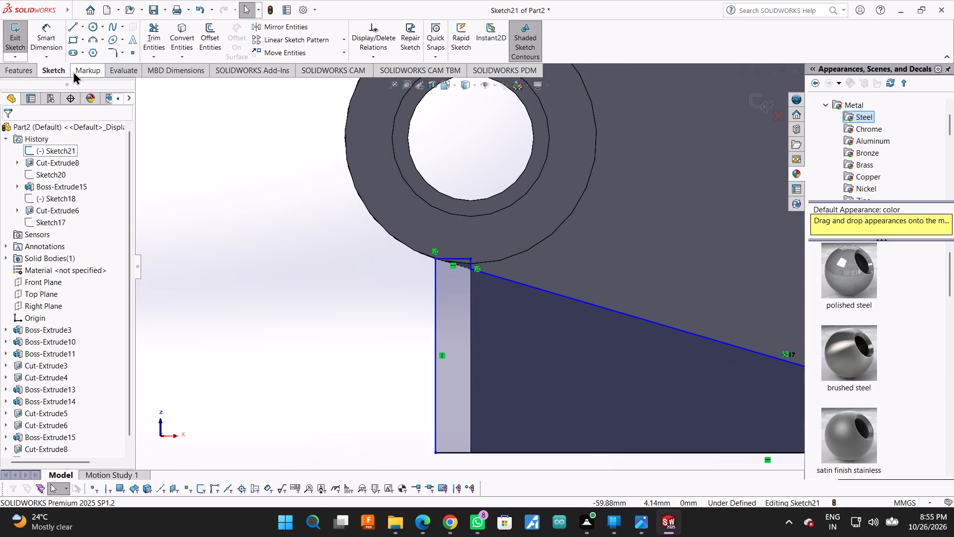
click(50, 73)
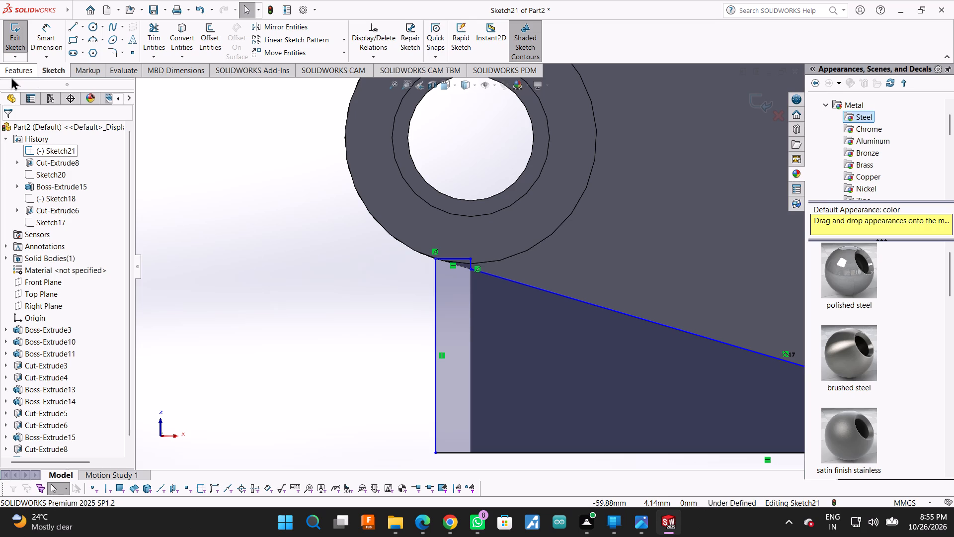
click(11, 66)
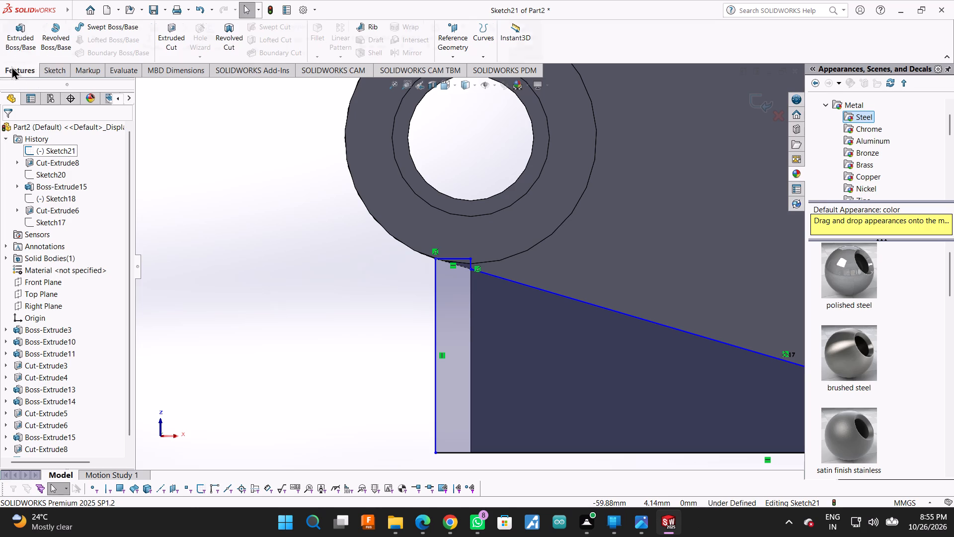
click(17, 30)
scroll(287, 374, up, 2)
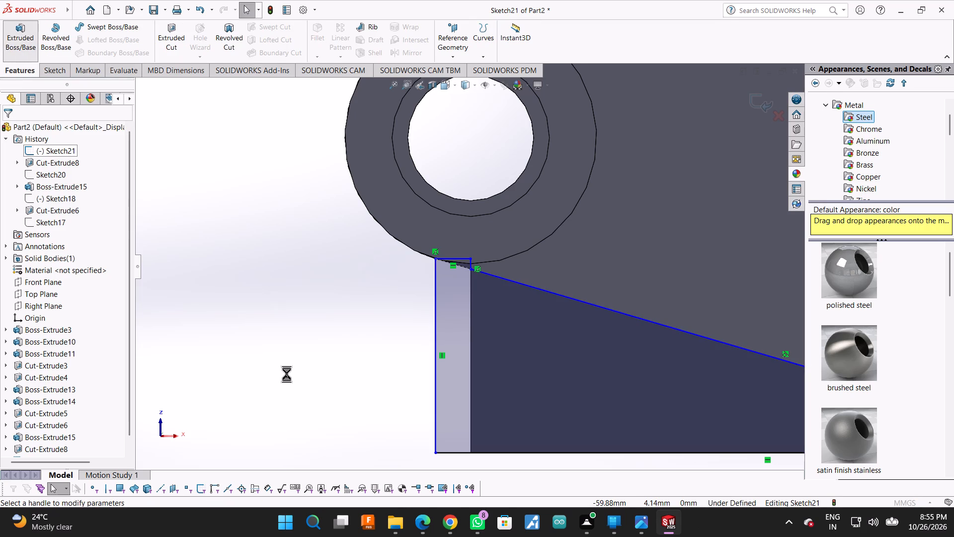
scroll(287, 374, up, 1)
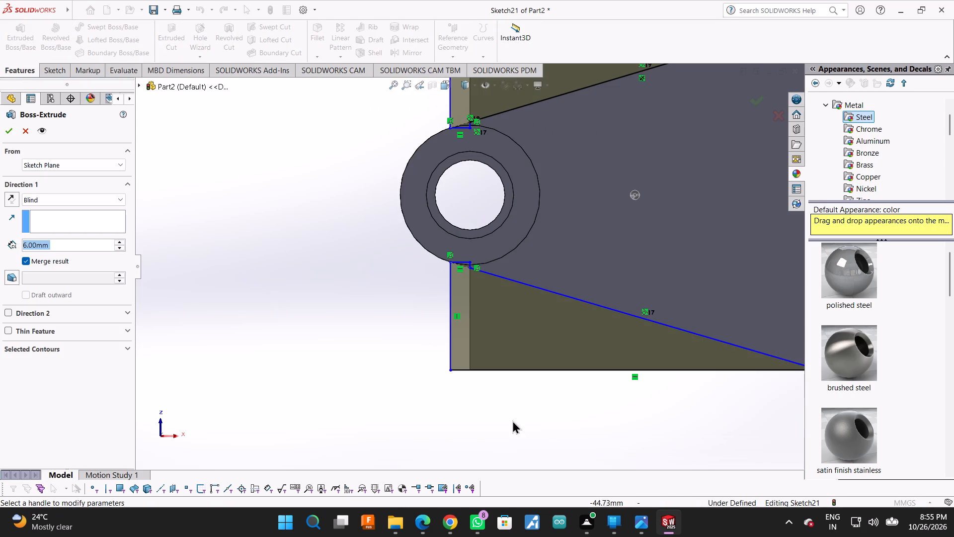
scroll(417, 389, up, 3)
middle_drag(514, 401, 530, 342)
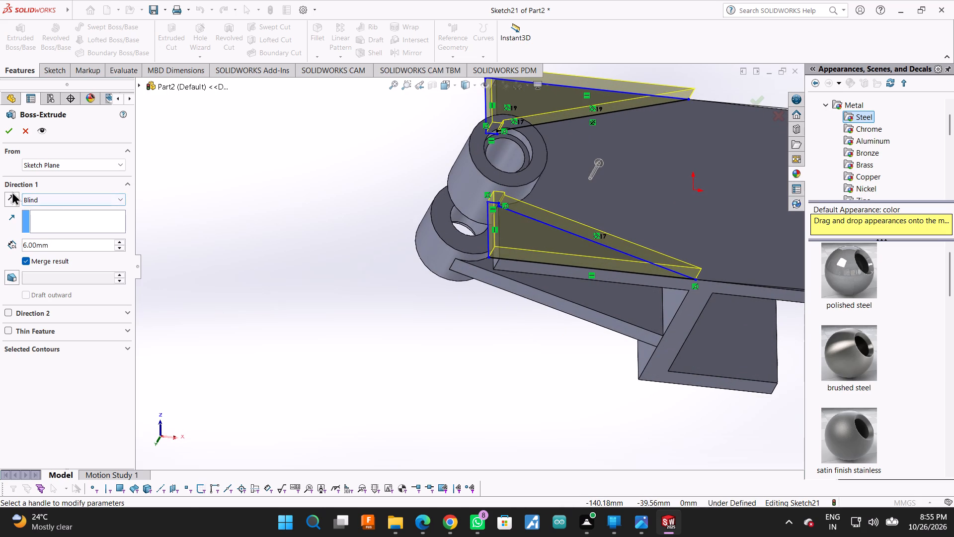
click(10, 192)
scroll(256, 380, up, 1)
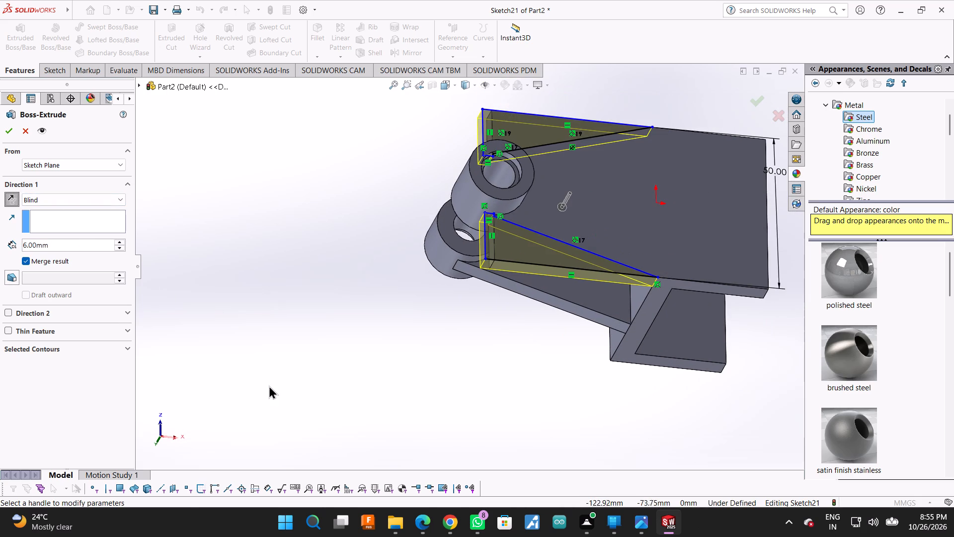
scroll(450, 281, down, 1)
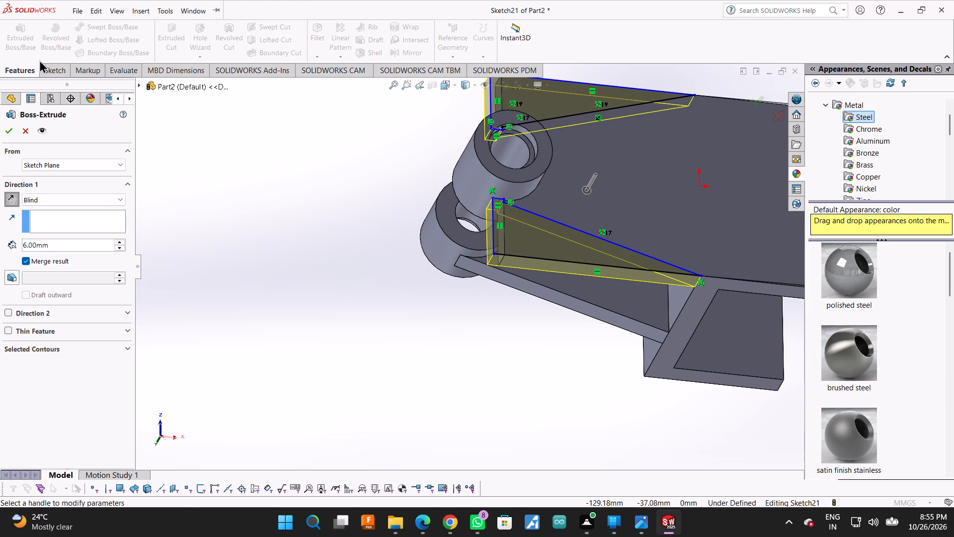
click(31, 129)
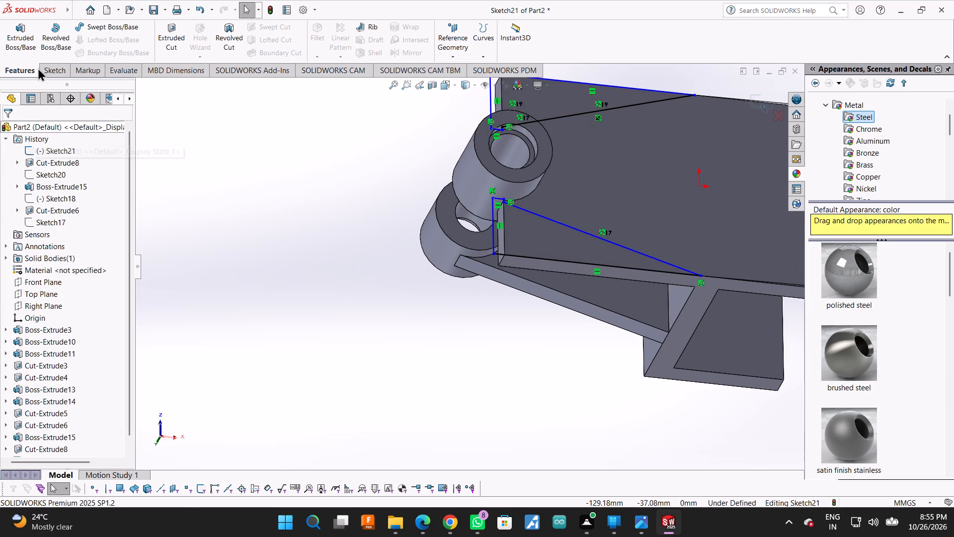
Extrude the two stepped corner profiles 6 mm Blind in the reversed direction, into the plate's thickness, with Merge result on.
click(24, 34)
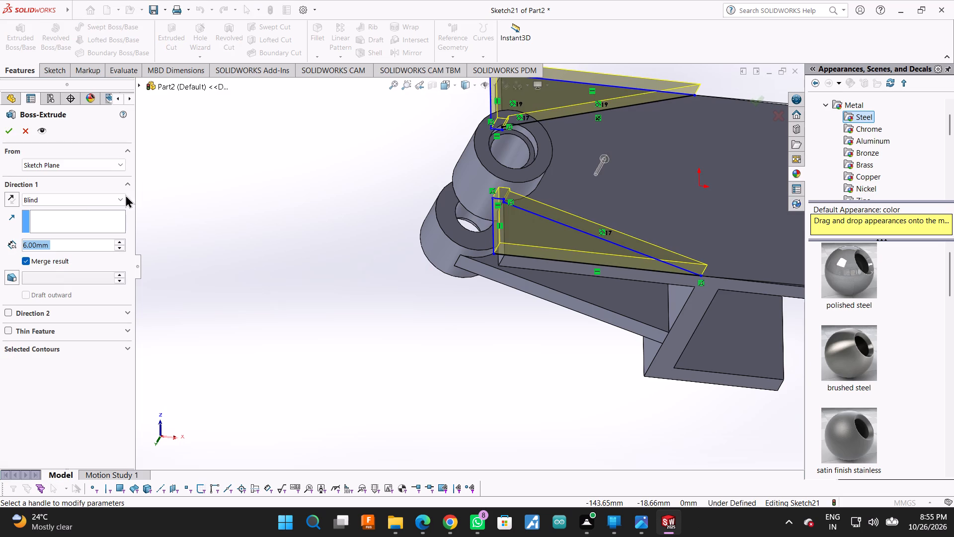
click(15, 200)
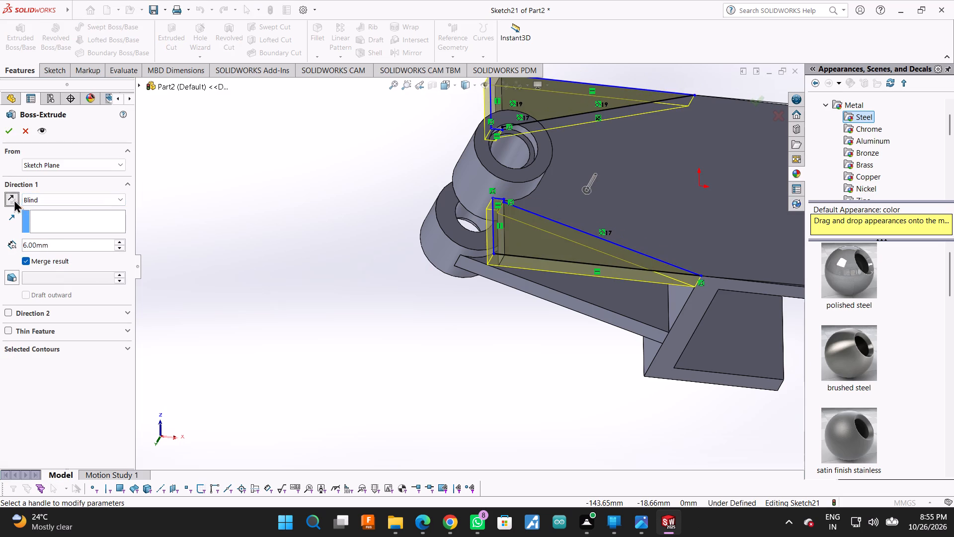
click(10, 124)
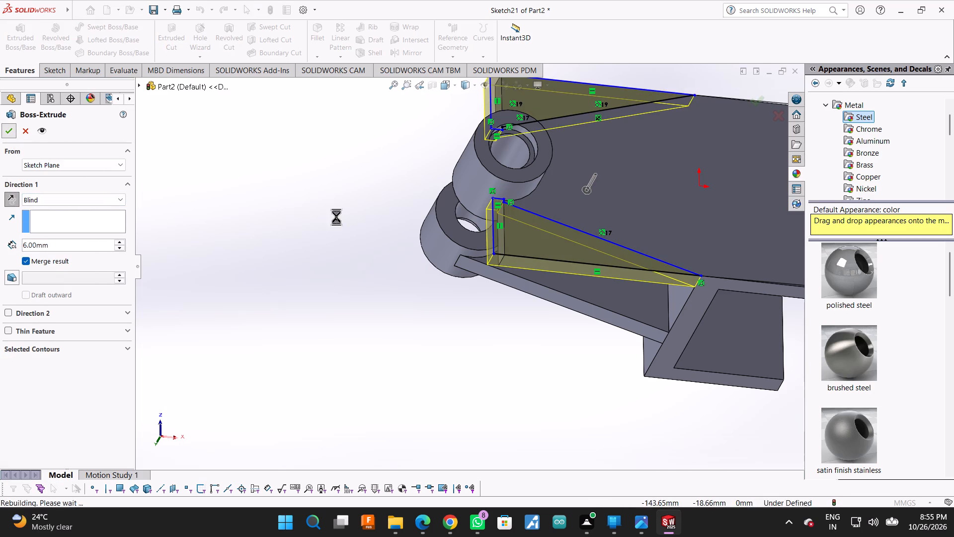
On the lower plate's outer face, sketch a 34 mm line along its lower edge, from the corner away from the boss to below the origin.
scroll(661, 239, up, 2)
scroll(629, 205, down, 1)
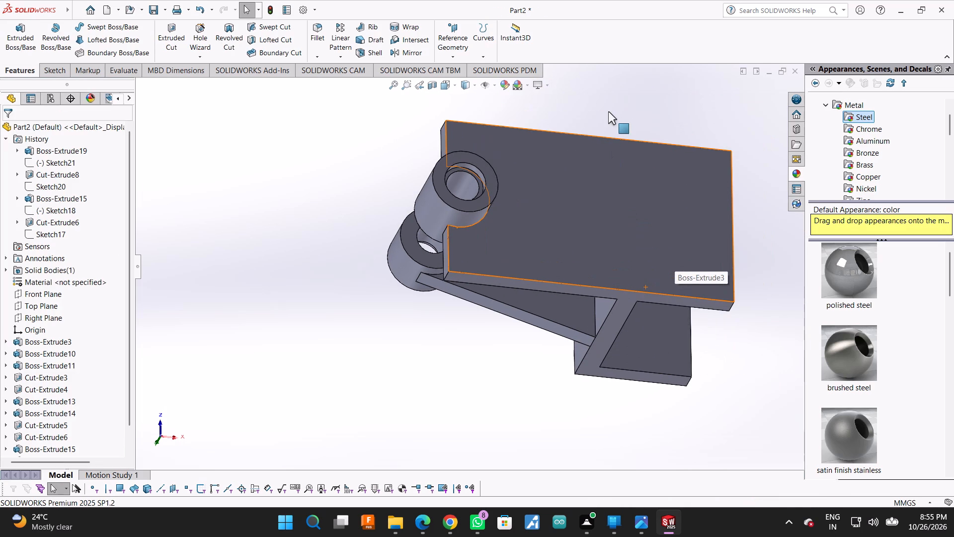
middle_drag(606, 95, 587, 117)
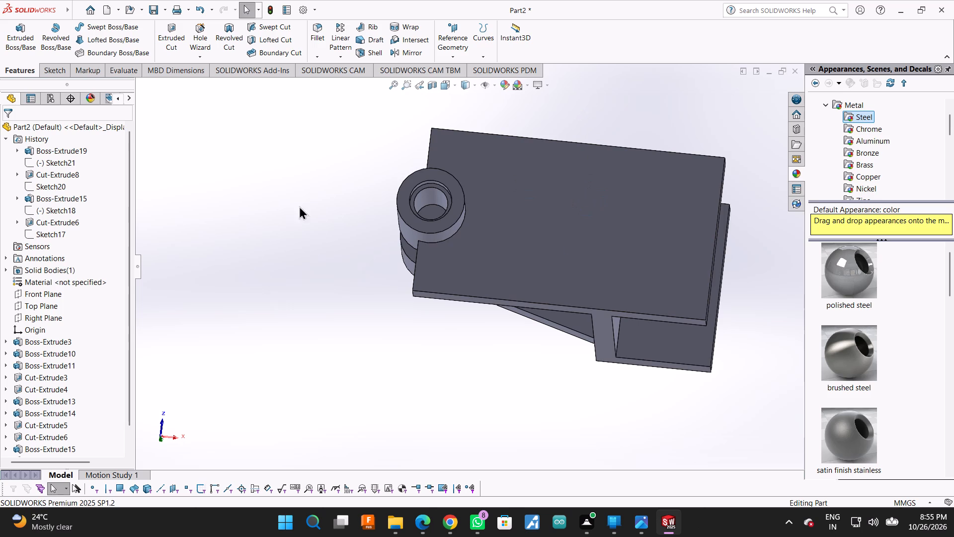
click(596, 215)
right_click(596, 215)
click(622, 199)
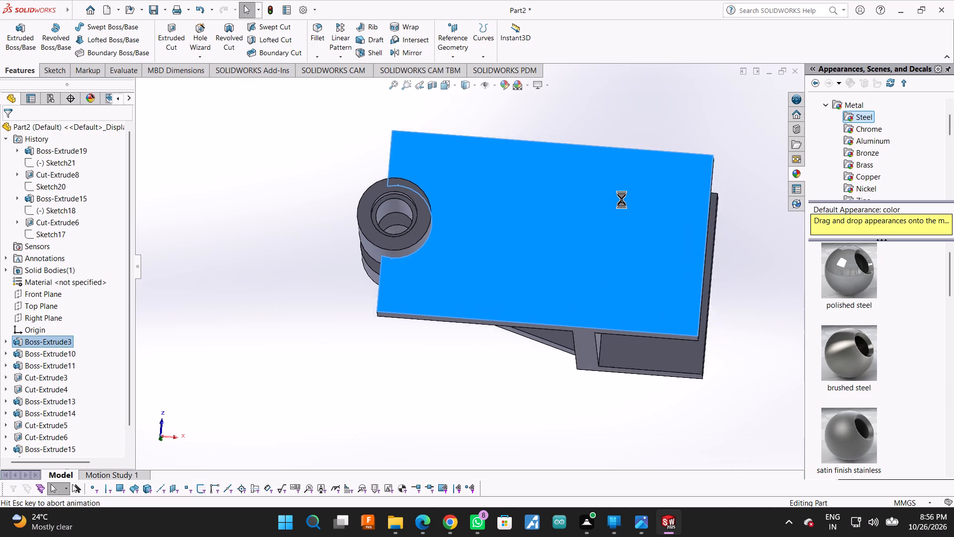
click(73, 25)
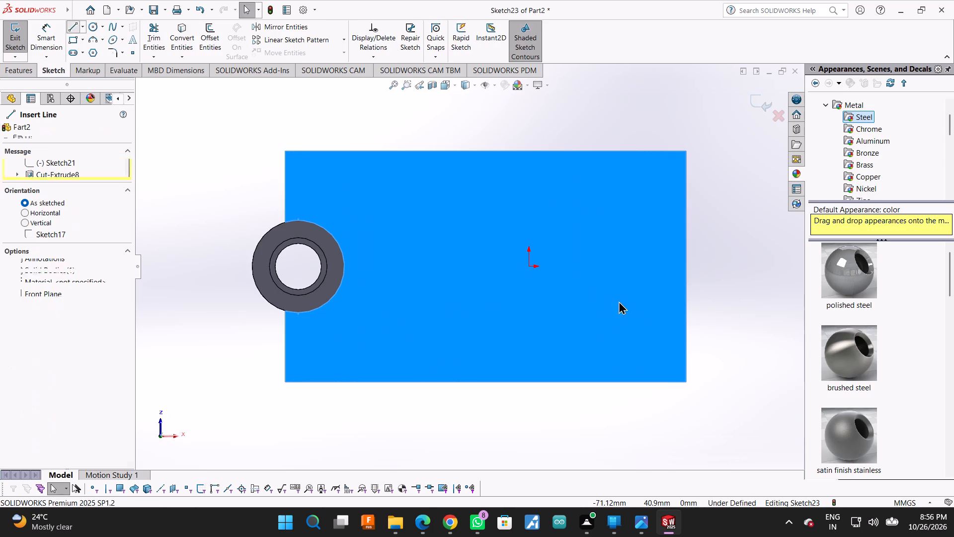
click(686, 382)
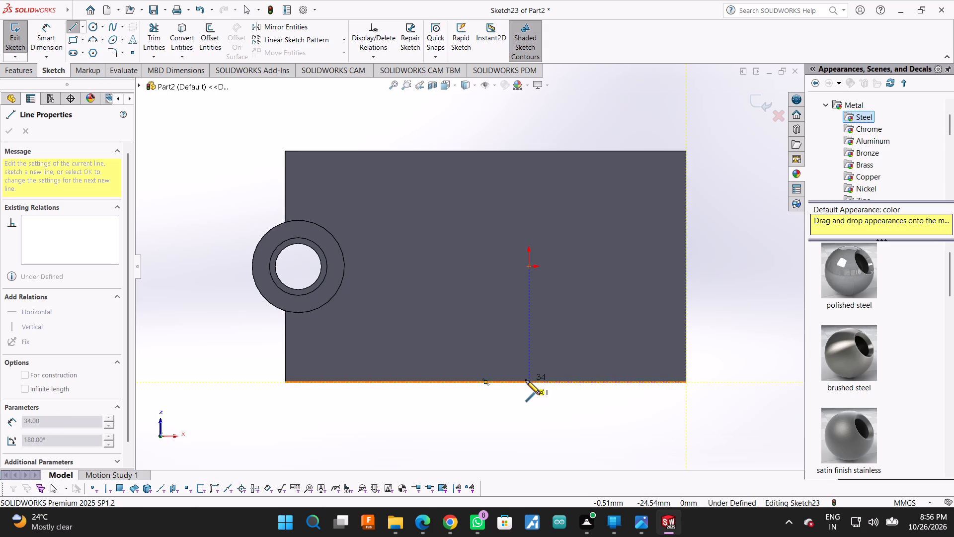
click(530, 380)
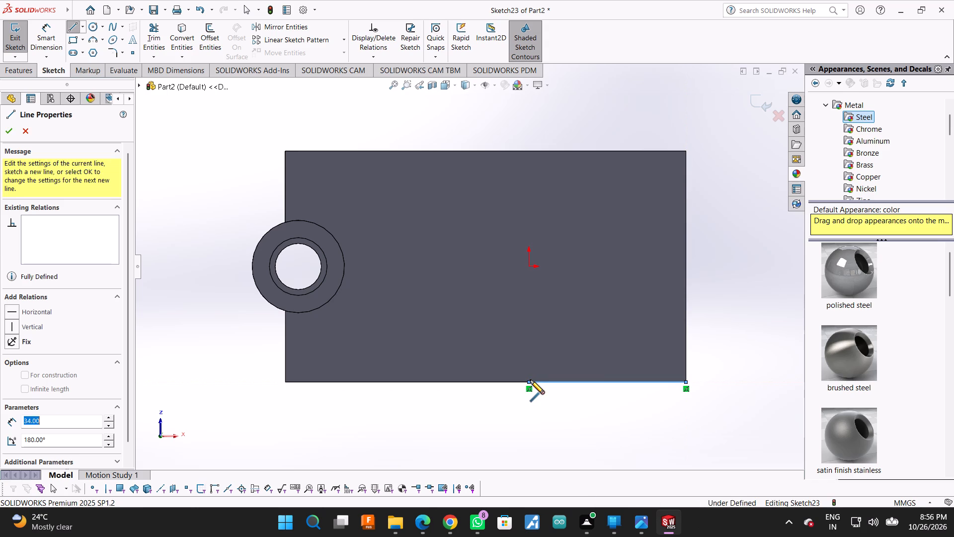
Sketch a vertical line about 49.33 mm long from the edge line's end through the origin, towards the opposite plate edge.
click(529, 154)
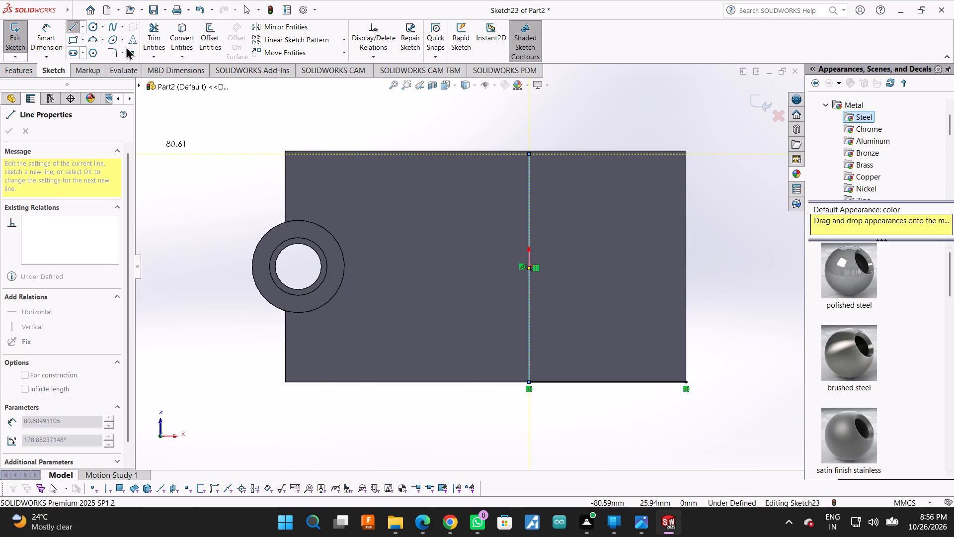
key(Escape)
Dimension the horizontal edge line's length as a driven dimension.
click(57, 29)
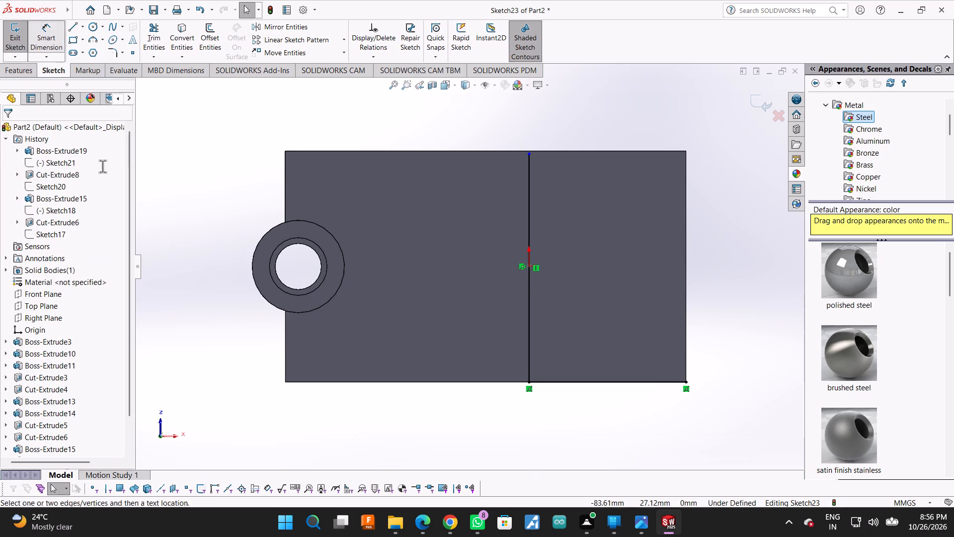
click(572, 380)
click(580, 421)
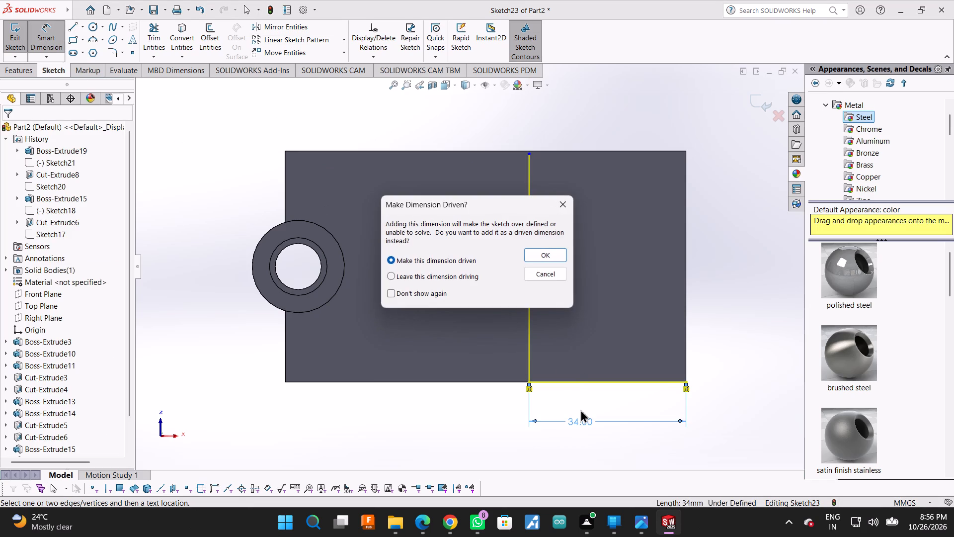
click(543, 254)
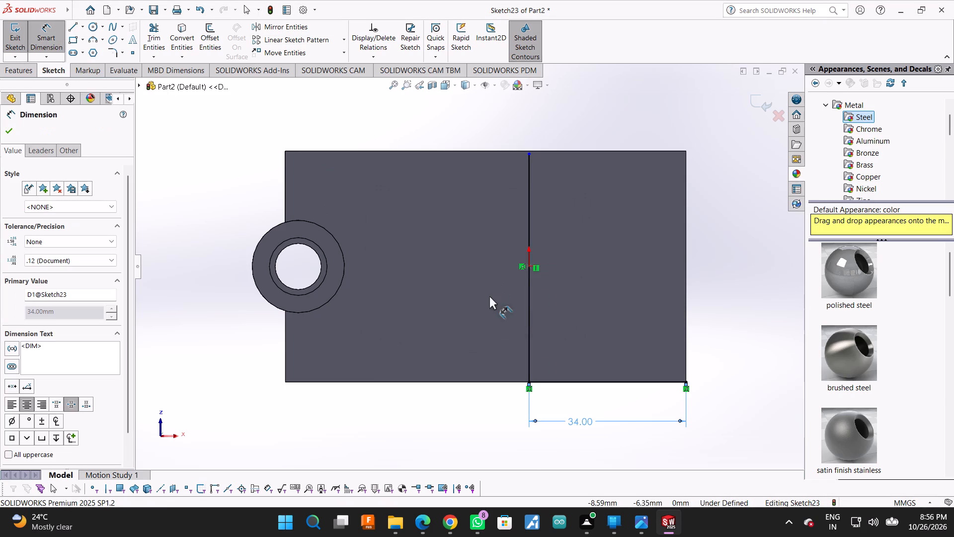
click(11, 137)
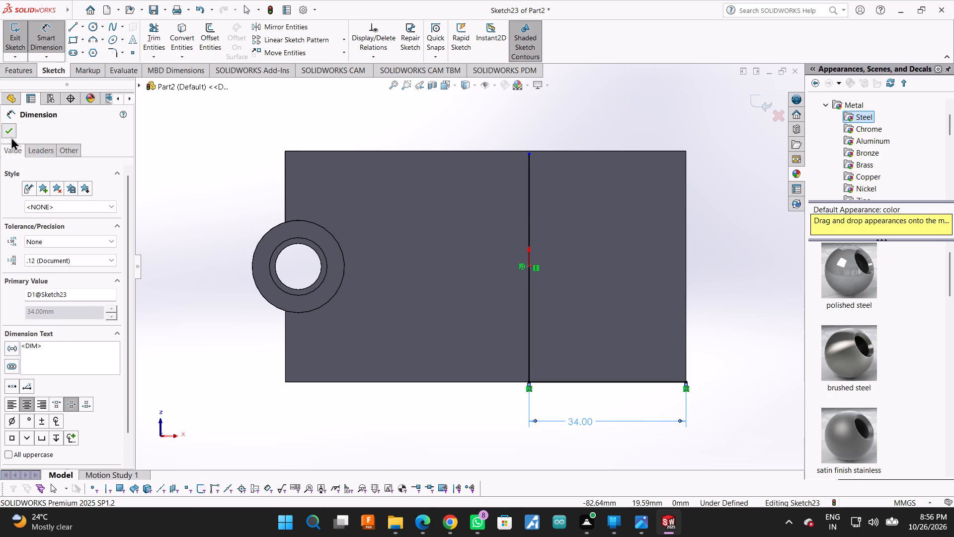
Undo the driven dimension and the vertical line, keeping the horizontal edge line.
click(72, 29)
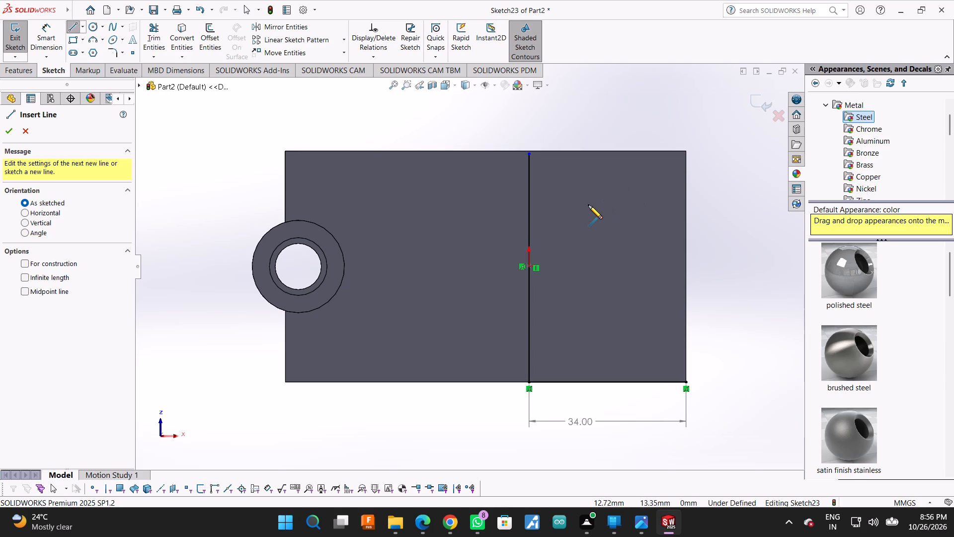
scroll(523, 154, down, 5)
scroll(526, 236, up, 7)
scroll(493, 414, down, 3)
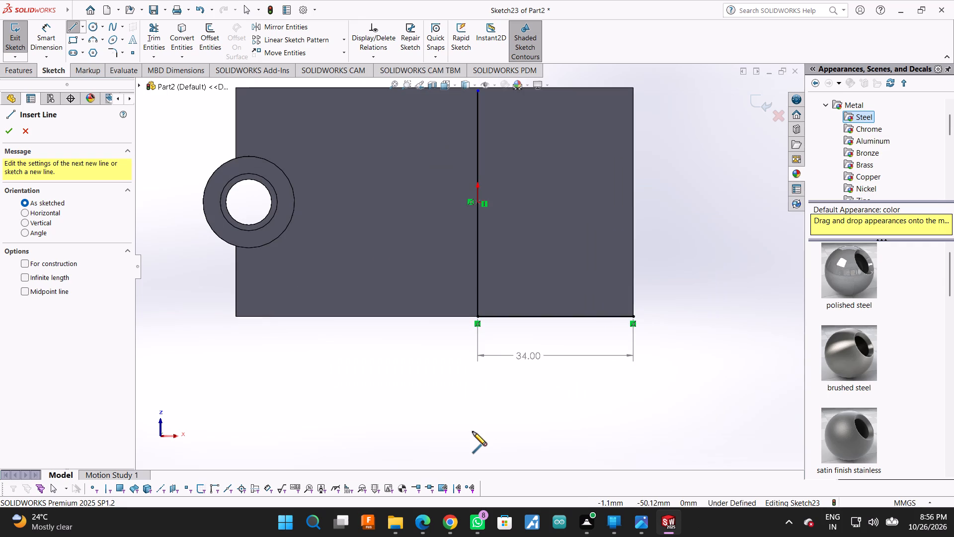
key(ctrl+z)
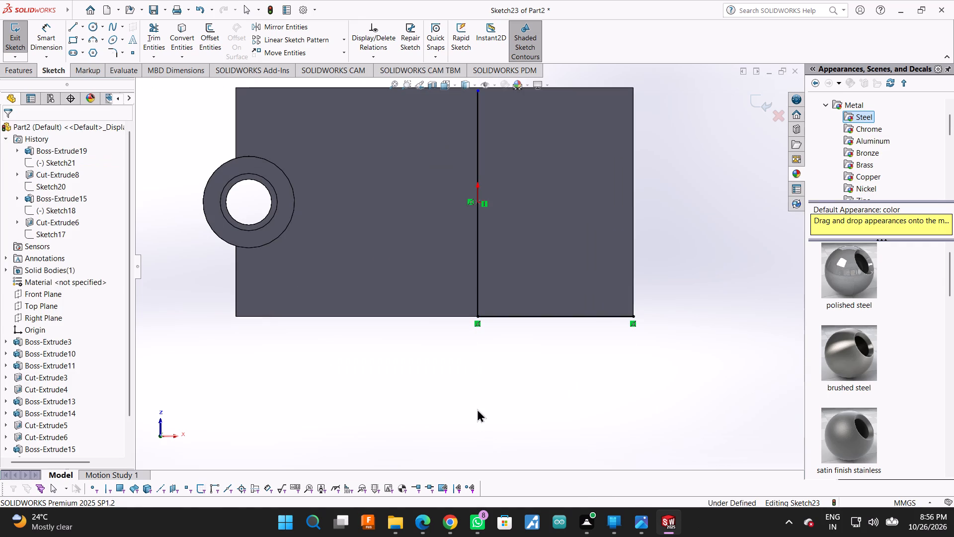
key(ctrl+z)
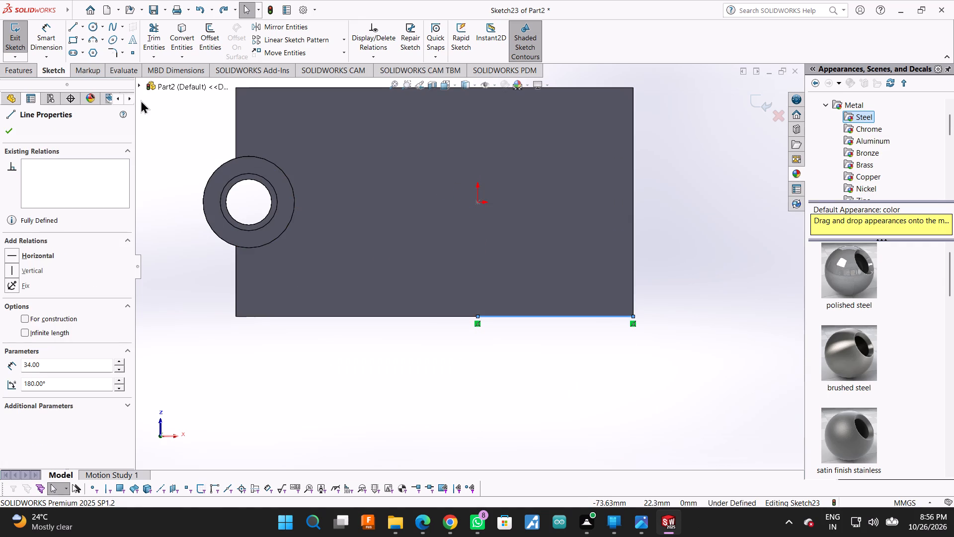
Sketch a 50 mm vertical line from the plate's upper edge, above the origin, to the inner end of the horizontal edge line.
click(71, 29)
scroll(412, 107, up, 1)
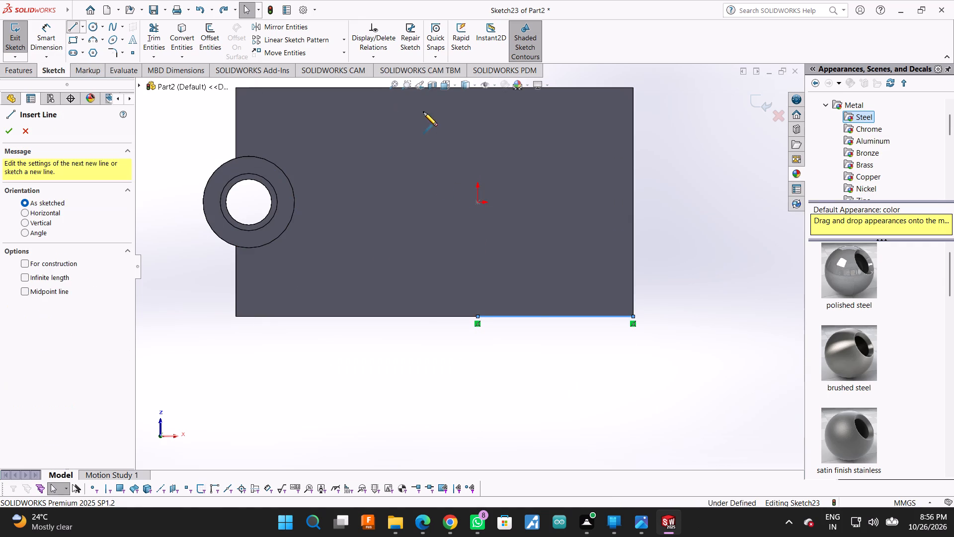
scroll(423, 112, up, 1)
scroll(451, 113, down, 1)
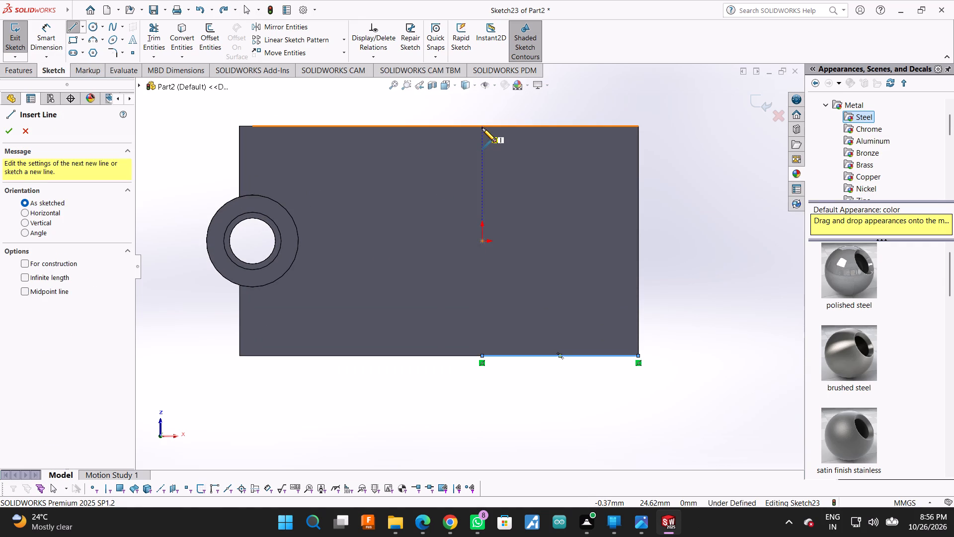
click(482, 128)
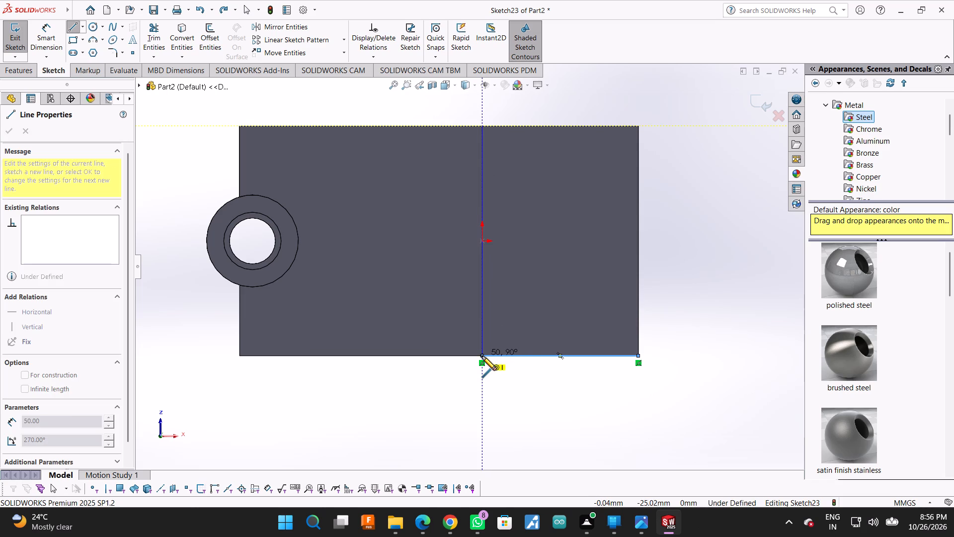
double_click(482, 356)
scroll(486, 347, down, 3)
scroll(536, 257, up, 2)
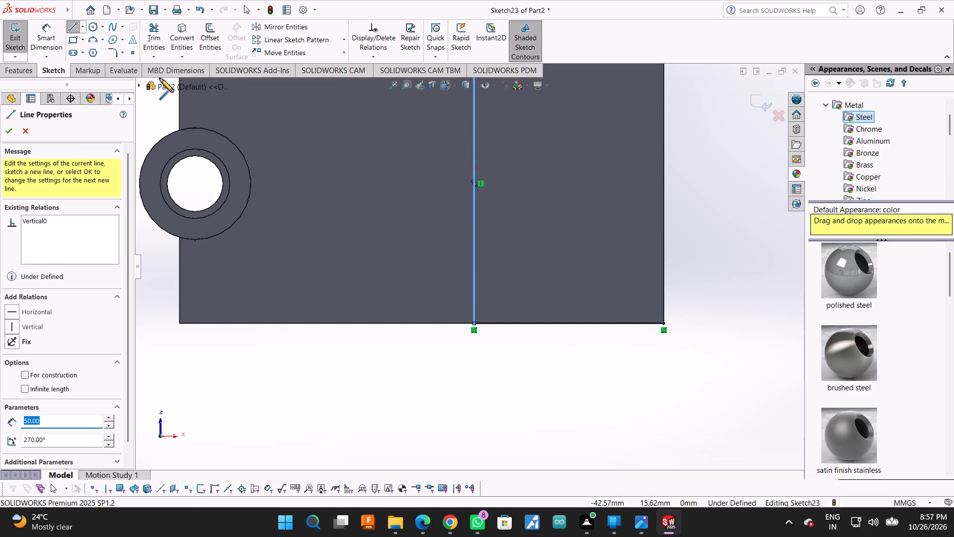
click(41, 22)
scroll(443, 181, up, 1)
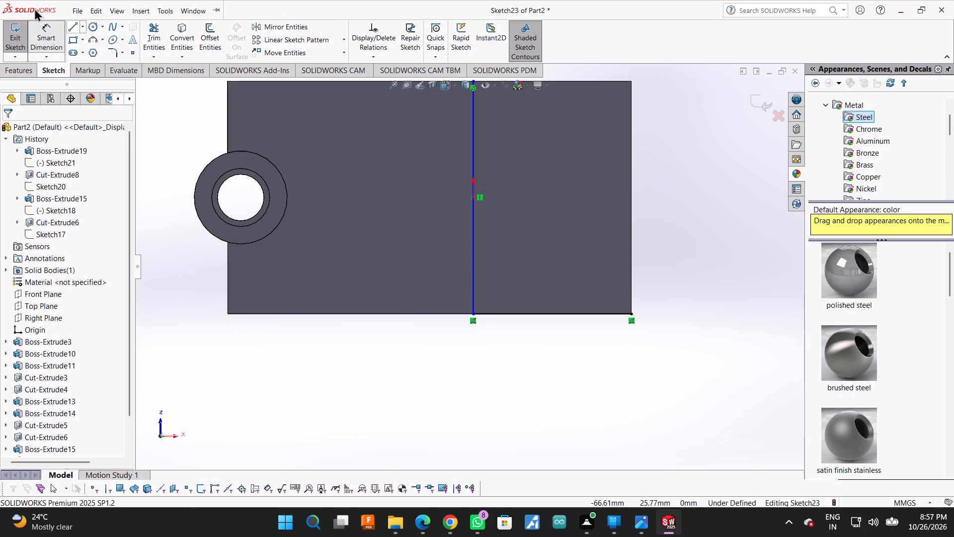
Sketch a slanted line about 54.79 mm long from the vertical line's upper end to the boss's outer circle near the plate edge.
click(71, 25)
scroll(529, 240, up, 3)
scroll(523, 167, down, 2)
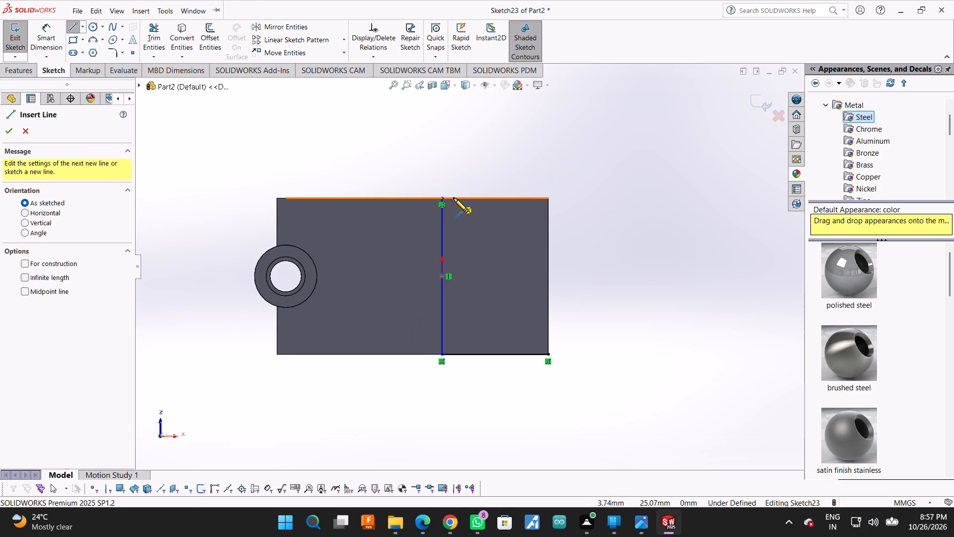
click(443, 200)
scroll(287, 254, down, 2)
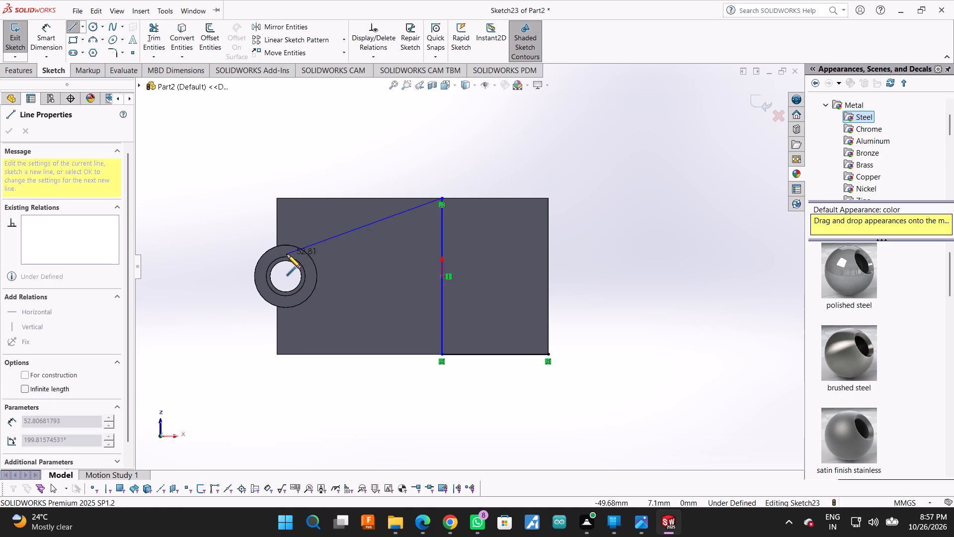
scroll(287, 254, down, 13)
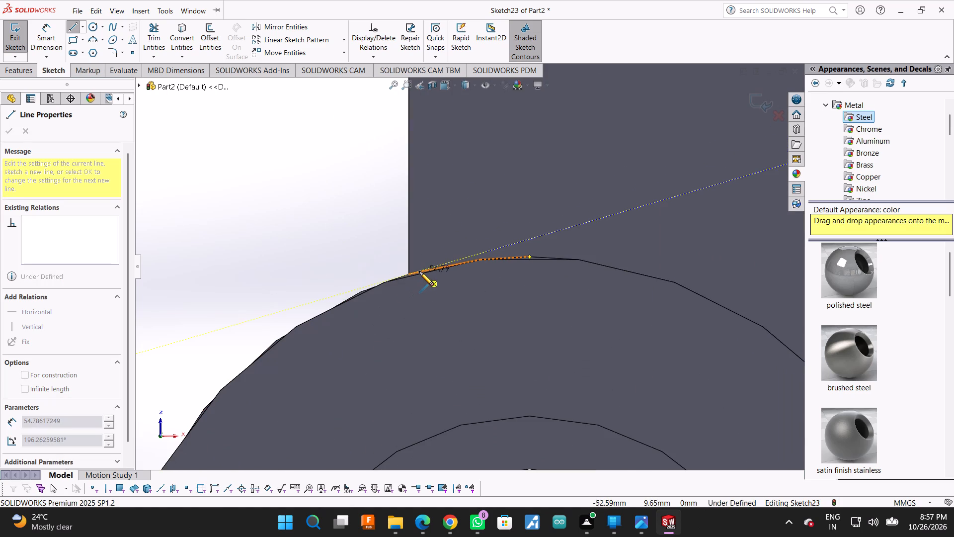
click(419, 271)
scroll(401, 312, up, 9)
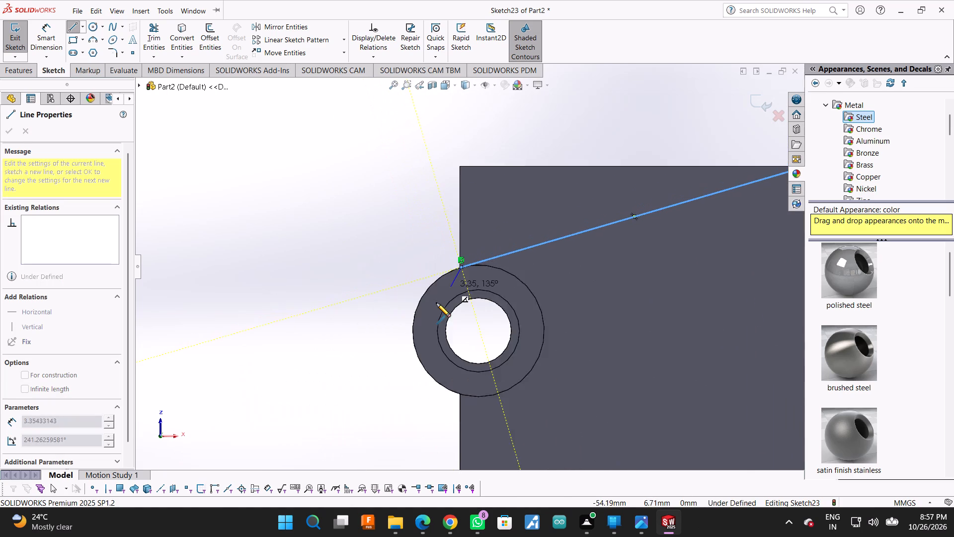
scroll(436, 303, up, 2)
key(Escape)
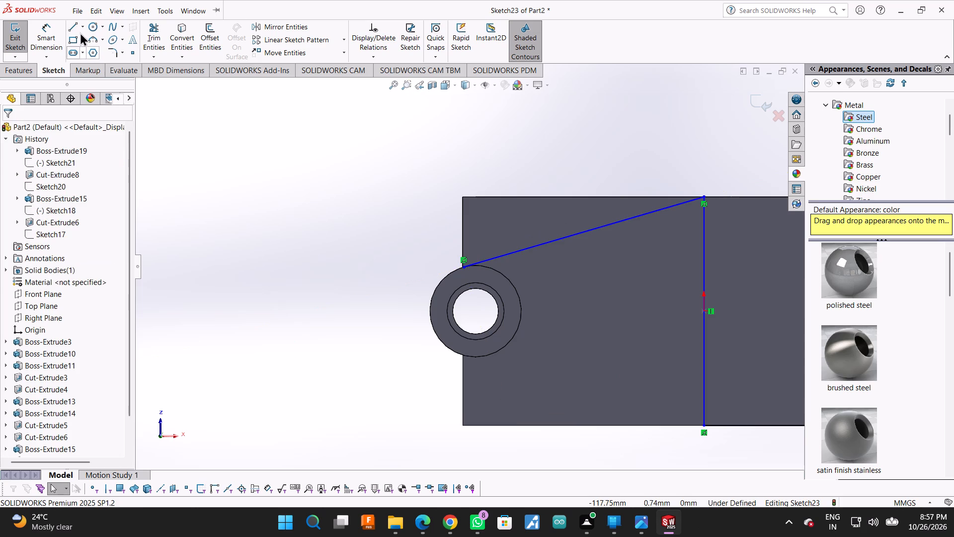
Sketch a slanted line about 54.22 mm long from the vertical line's lower end to the underside of the boss's outer circle.
click(72, 22)
scroll(606, 403, down, 1)
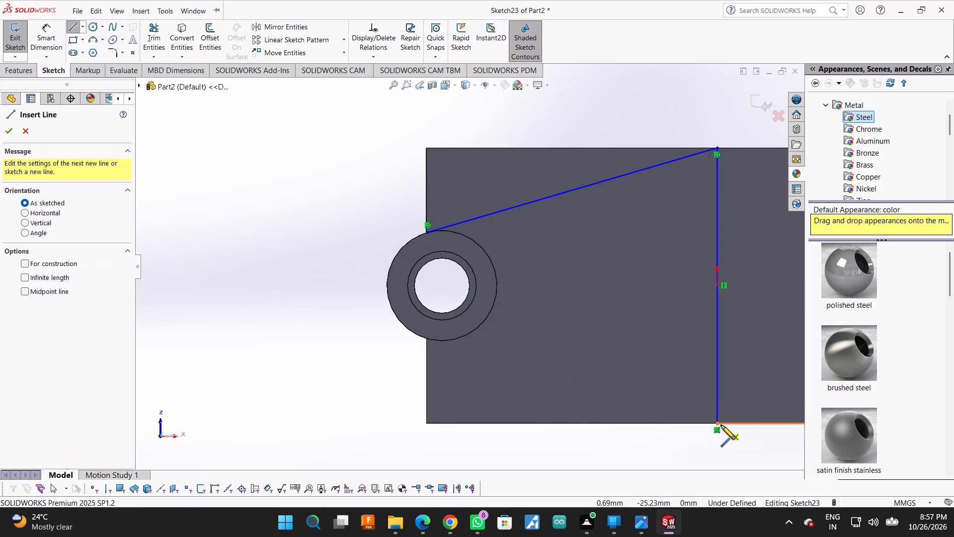
click(716, 425)
scroll(432, 340, down, 5)
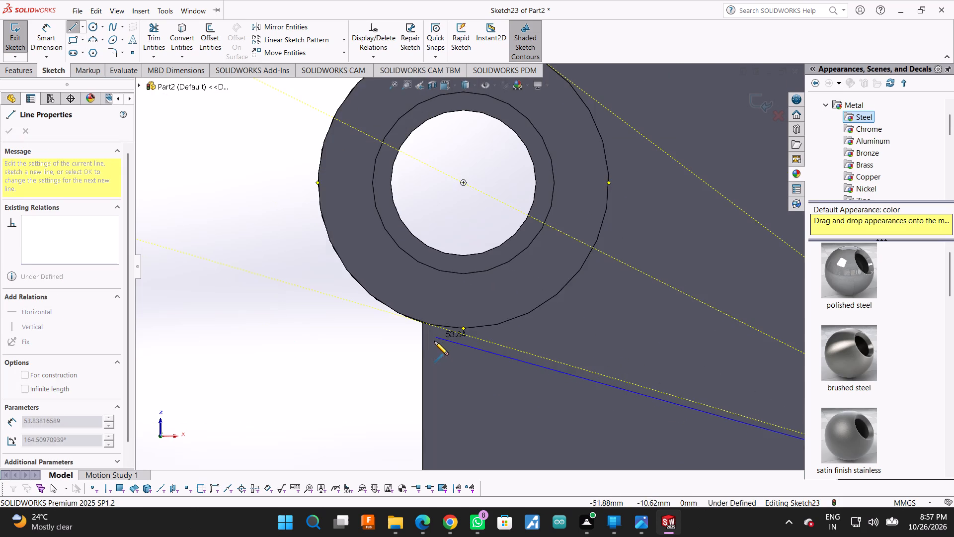
scroll(438, 326, down, 3)
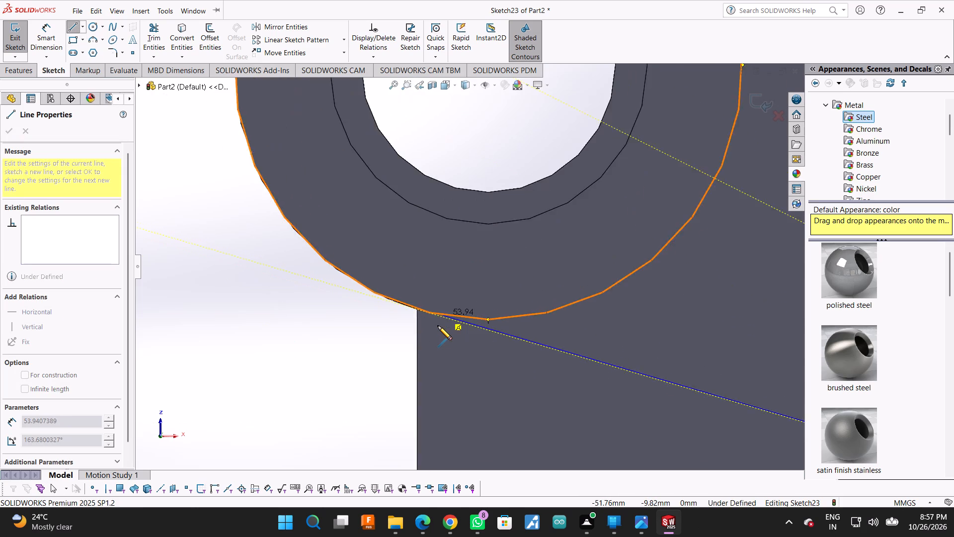
scroll(438, 326, down, 3)
click(441, 293)
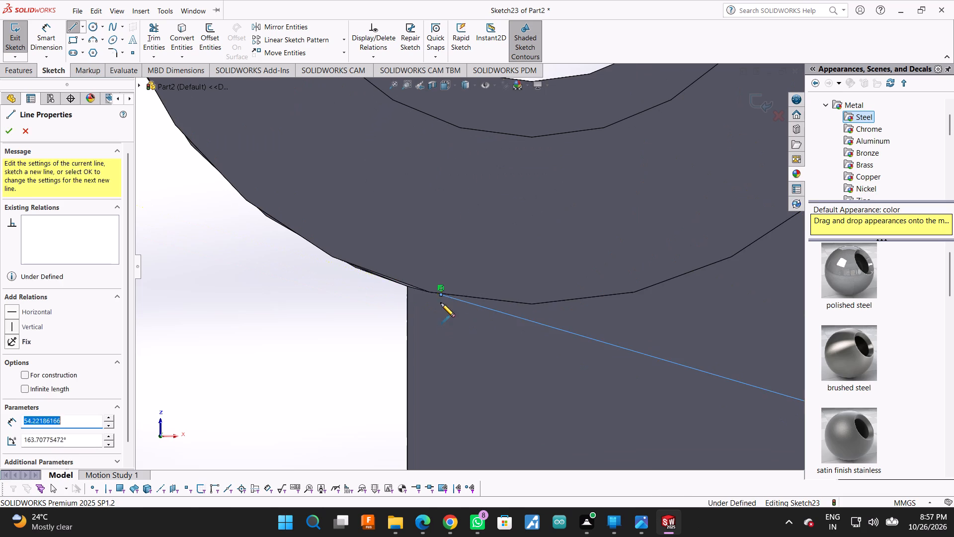
key(Escape)
Add a tangent relation between the upper slanted line and the boss's outer circular edge.
scroll(423, 350, up, 10)
scroll(484, 241, down, 1)
click(558, 79)
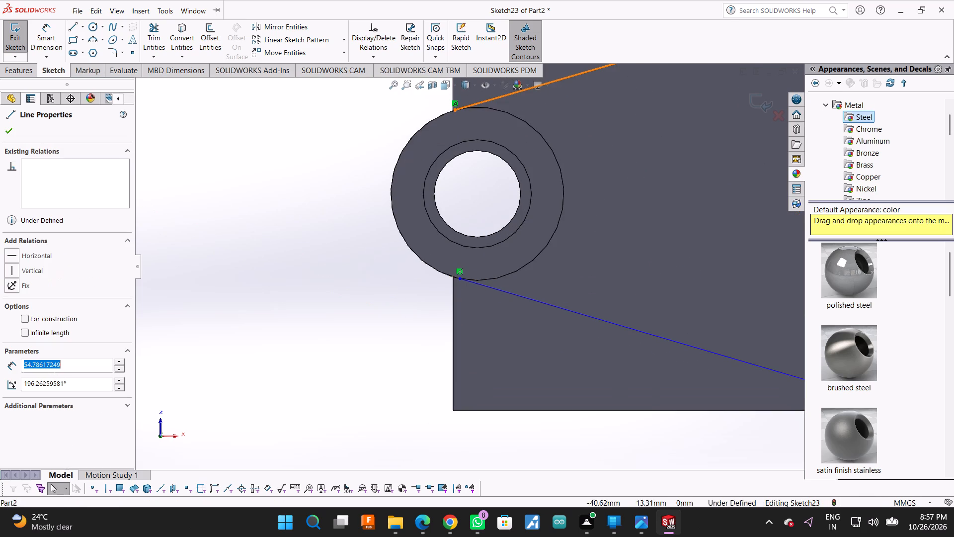
ctrl+click(406, 146)
scroll(342, 195, up, 5)
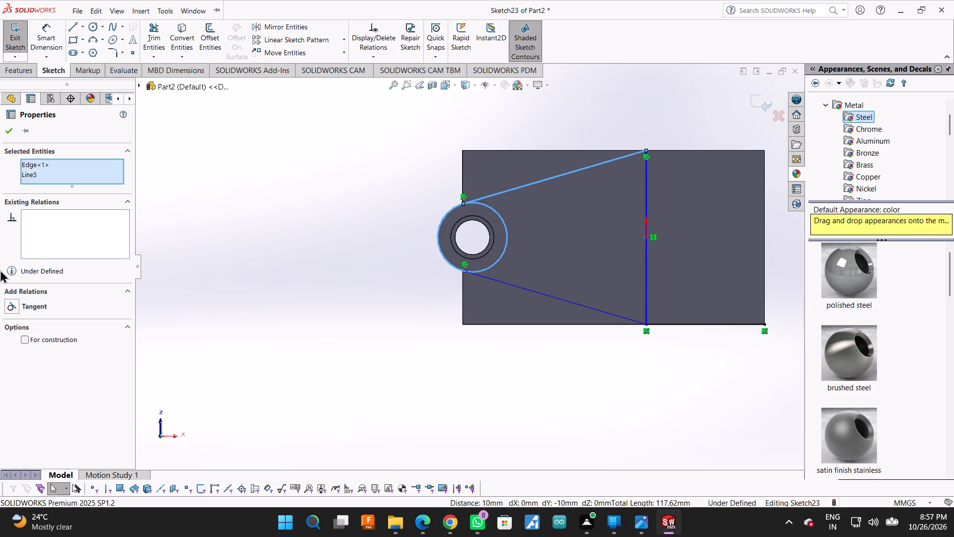
click(23, 306)
click(11, 129)
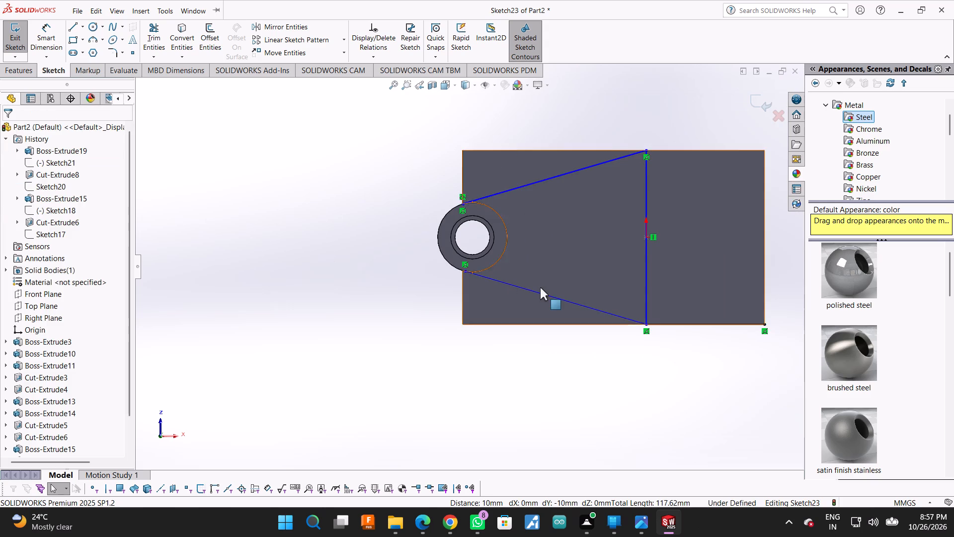
Add a tangent relation between the lower slanted line and the boss's outer circular edge.
scroll(541, 287, down, 2)
click(539, 298)
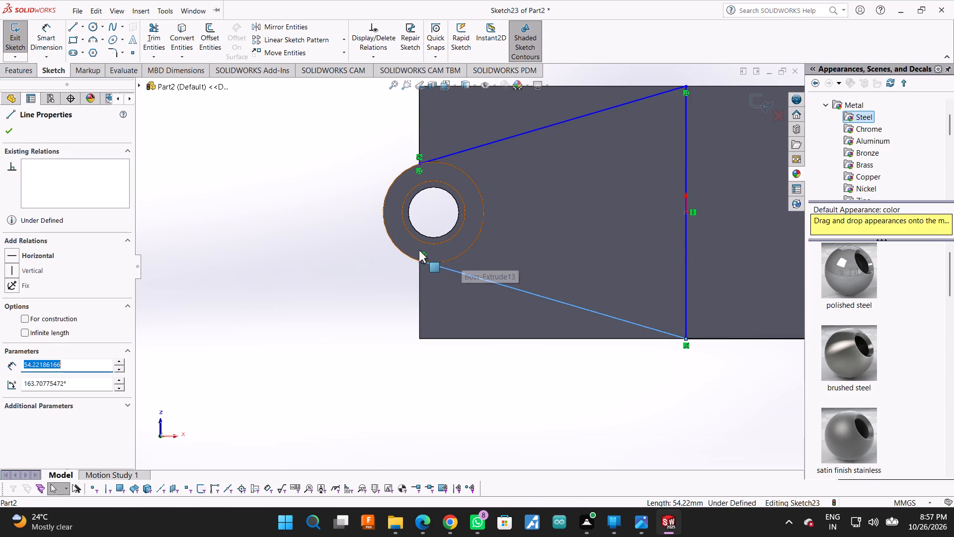
ctrl+click(408, 258)
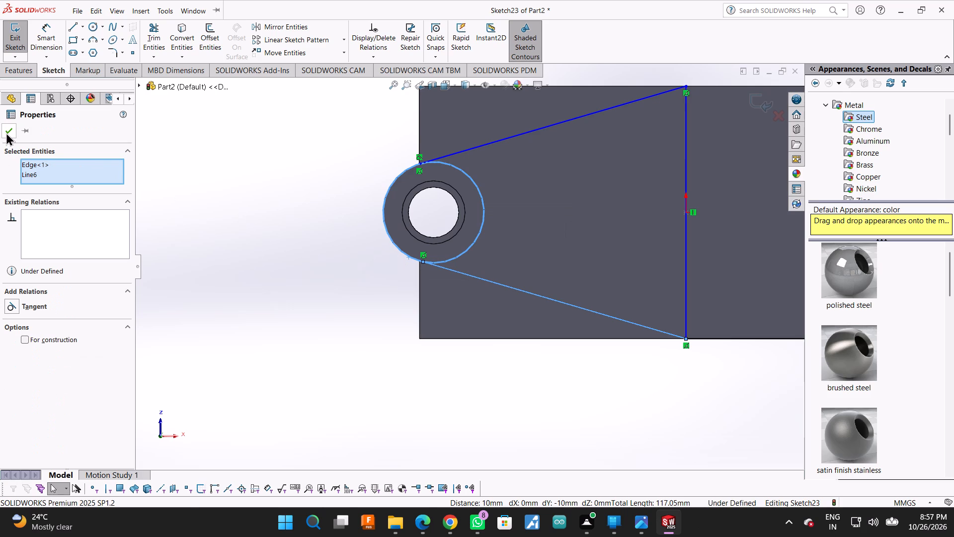
click(35, 301)
click(5, 134)
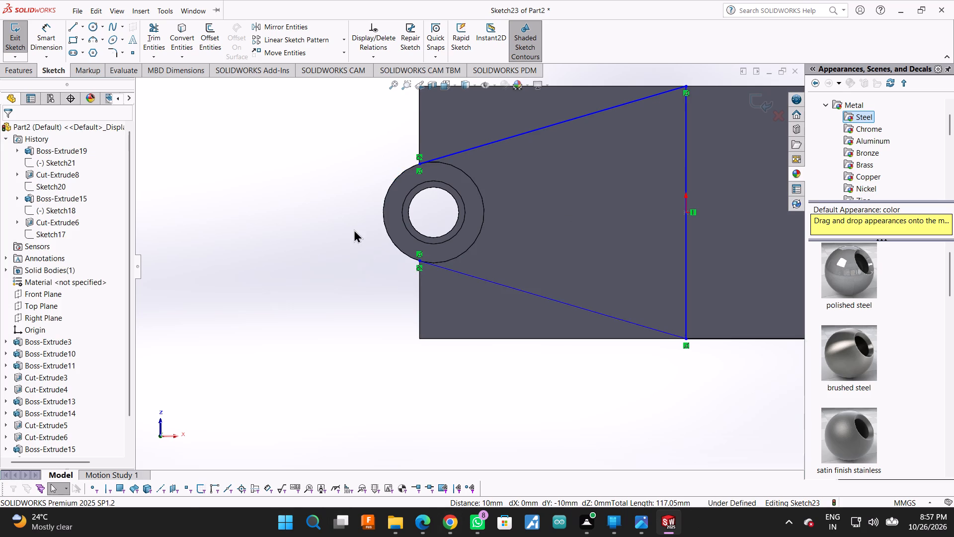
scroll(354, 229, up, 3)
scroll(573, 230, down, 2)
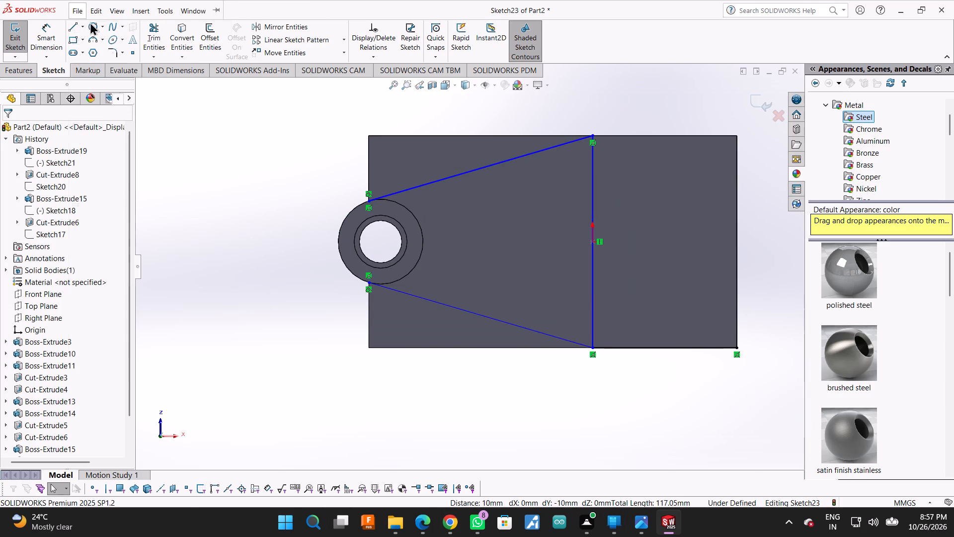
Close the upper corner triangle with lines along the plate edges, about 15.39 mm down the side and 52.84 mm across the top.
click(75, 26)
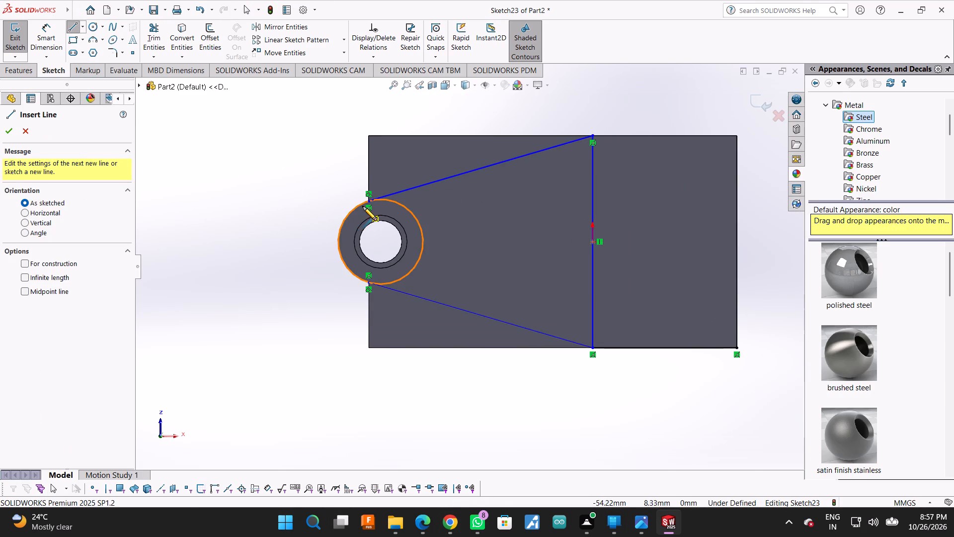
scroll(369, 200, down, 6)
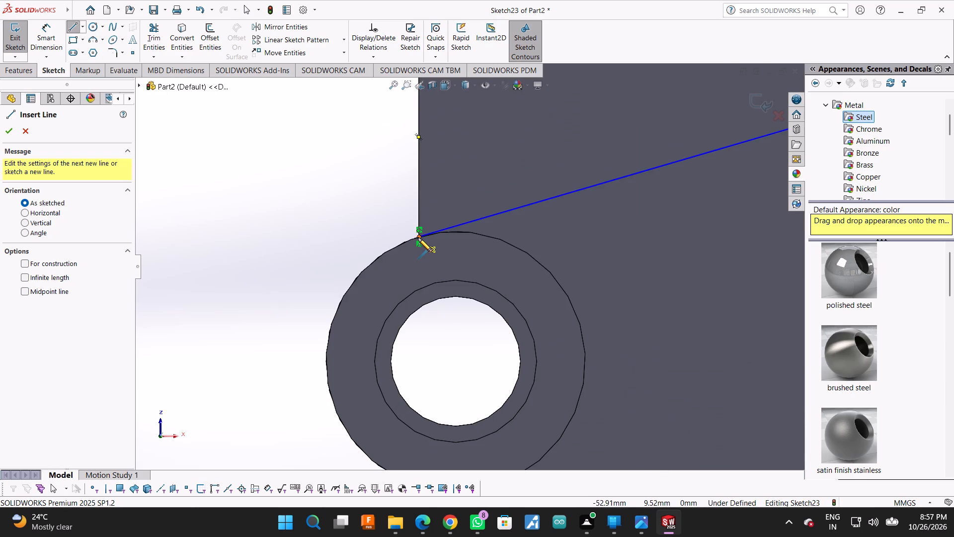
click(419, 238)
scroll(403, 152, up, 3)
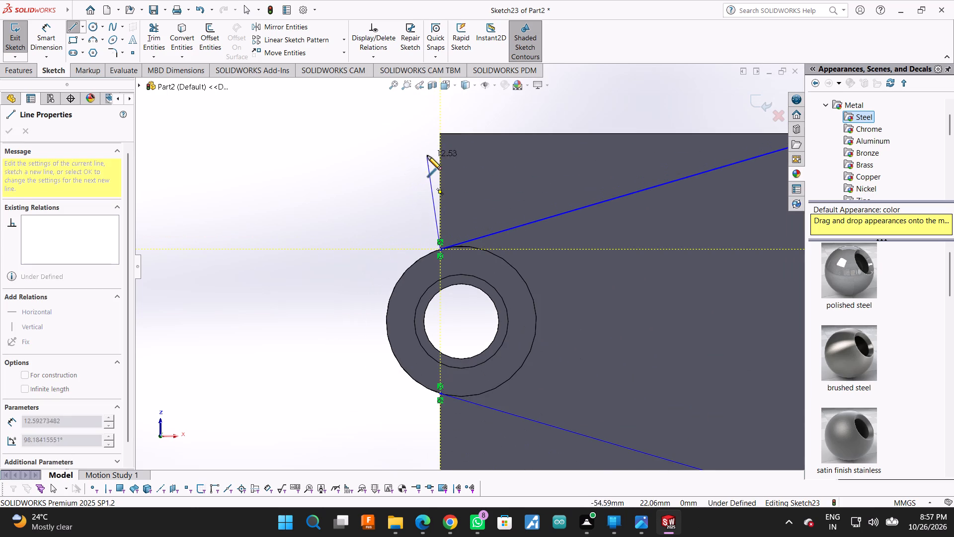
click(440, 133)
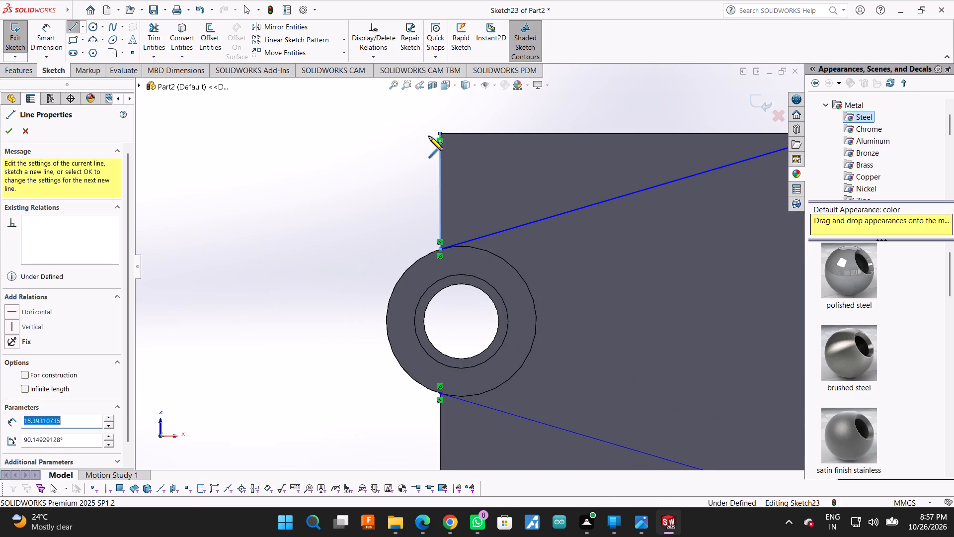
scroll(351, 159, up, 4)
scroll(547, 172, down, 4)
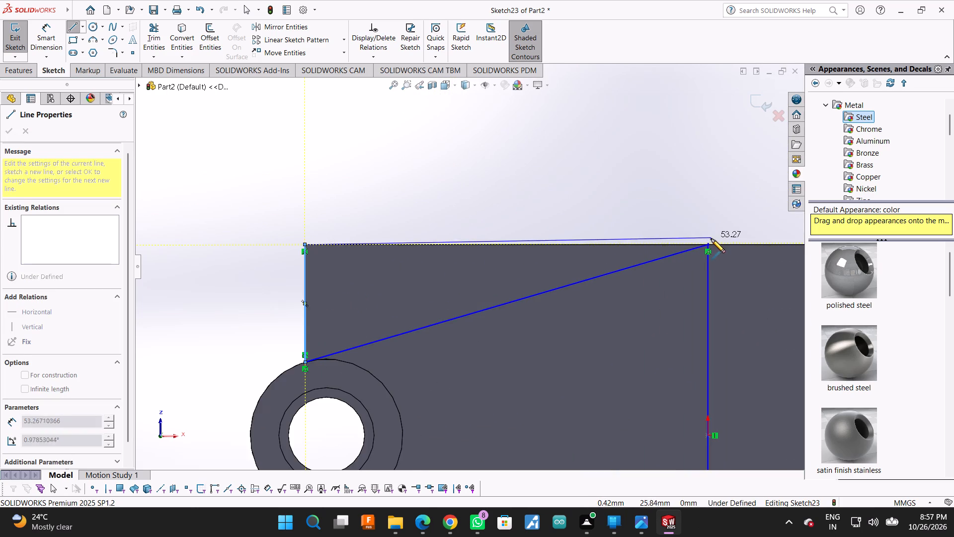
double_click(709, 243)
scroll(599, 241, up, 5)
scroll(623, 322, down, 1)
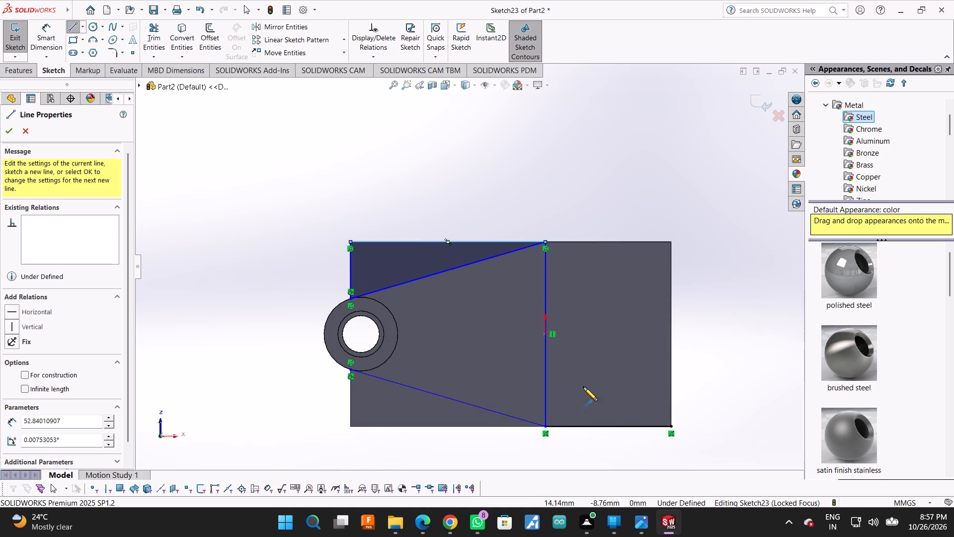
Close the lower corner triangle with a vertical line down the plate's side and a 52.80 mm horizontal line along its lower edge.
scroll(348, 370, down, 2)
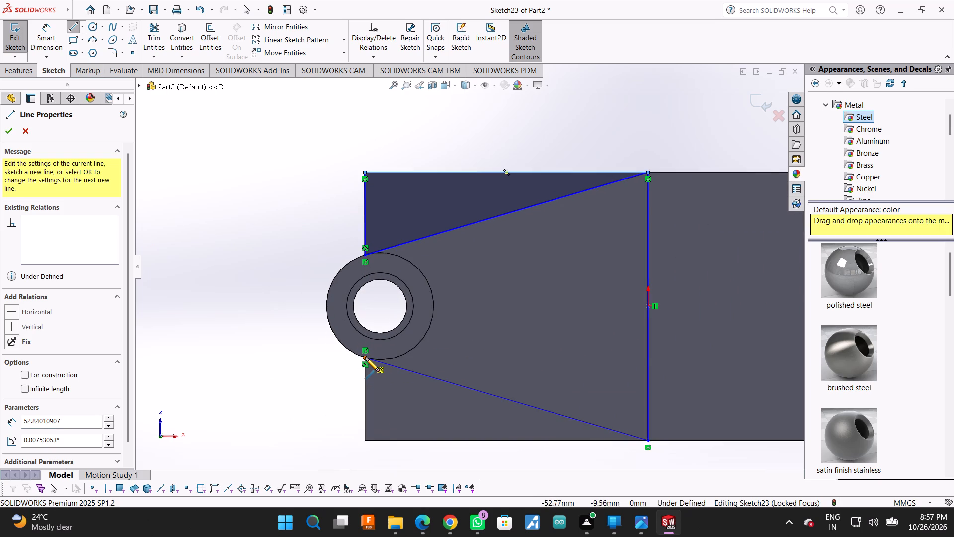
click(365, 358)
click(363, 440)
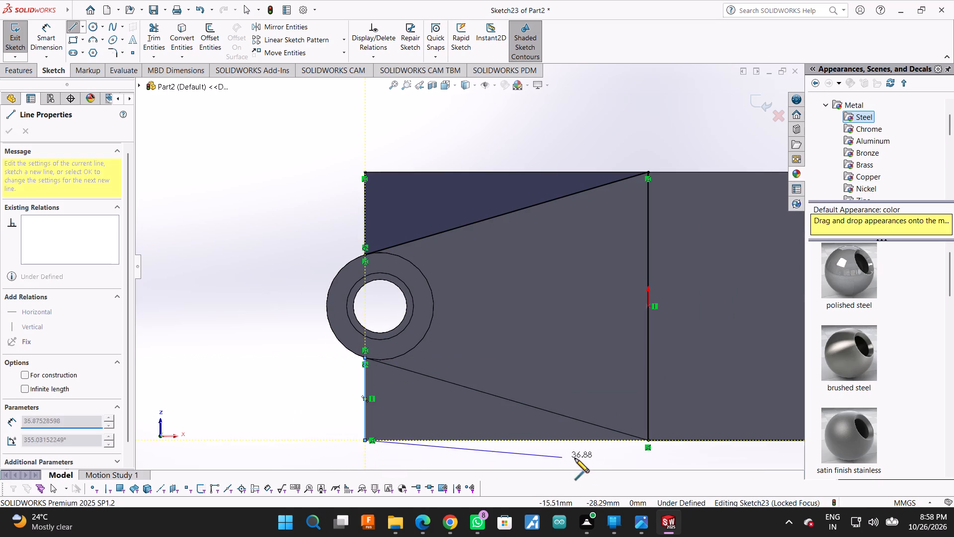
click(646, 441)
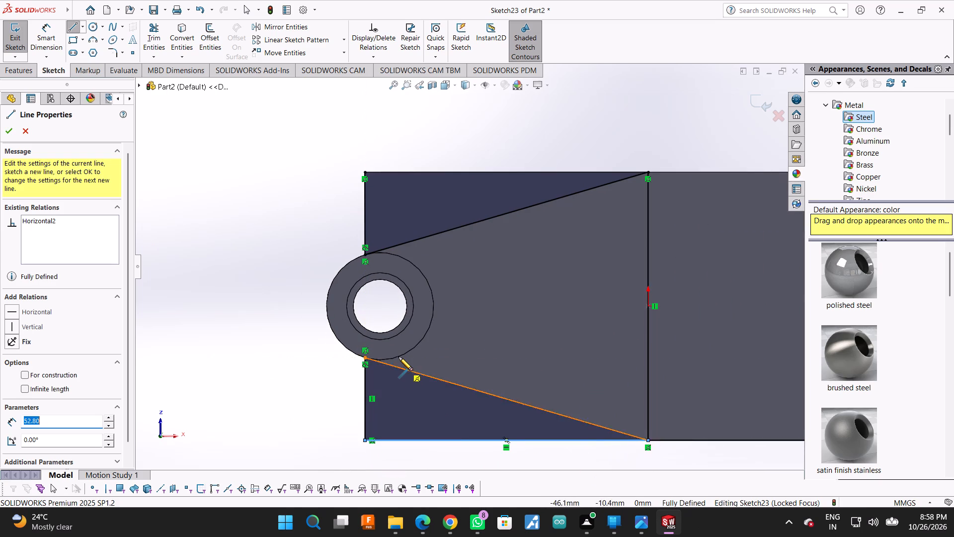
click(10, 124)
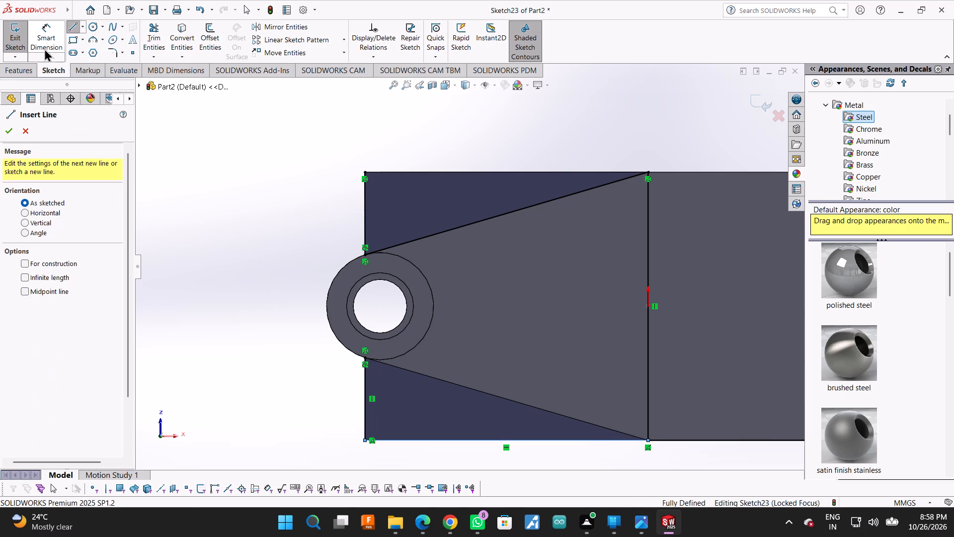
Trim away the vertical line through the origin that joins the two corner triangles.
click(49, 69)
click(151, 28)
drag(711, 241, 629, 256)
scroll(514, 422, down, 1)
scroll(515, 420, up, 1)
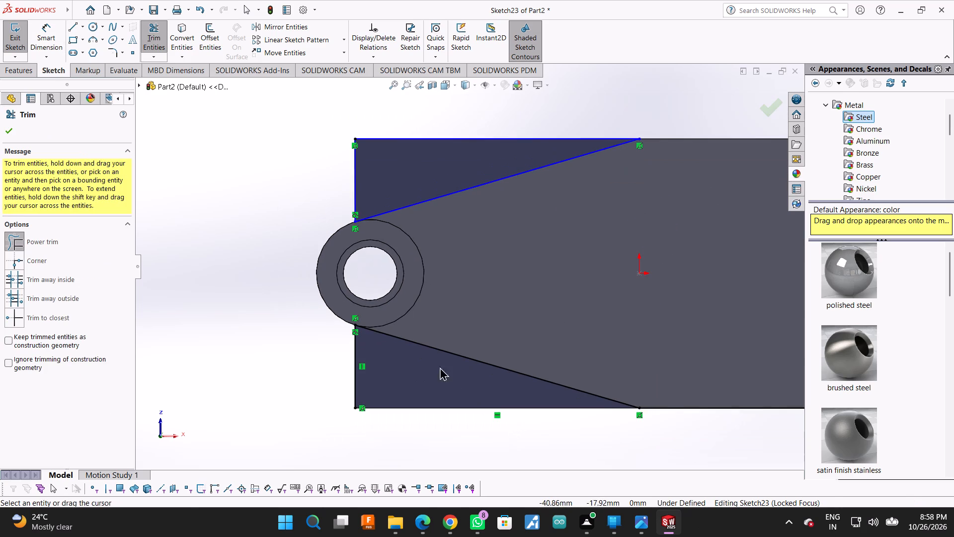
scroll(465, 364, down, 1)
scroll(443, 296, up, 1)
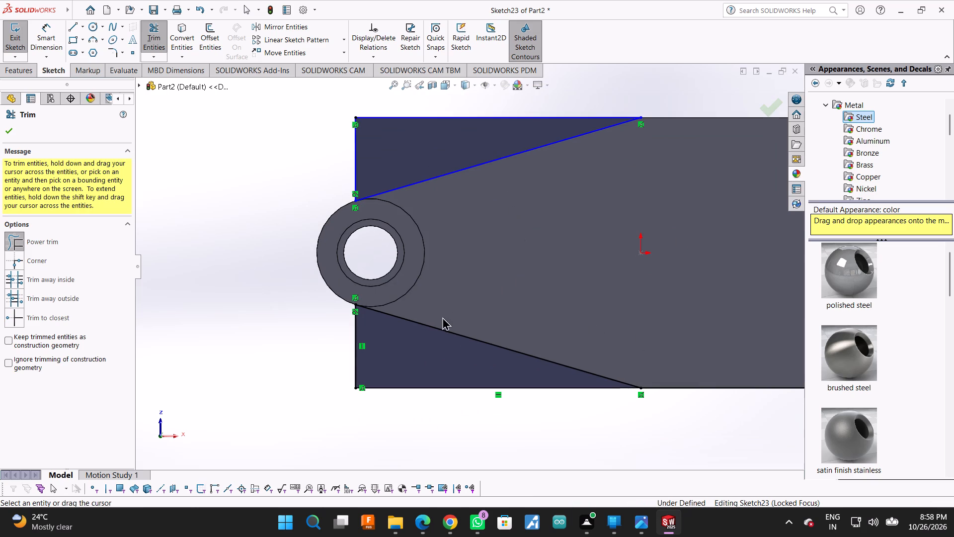
click(7, 125)
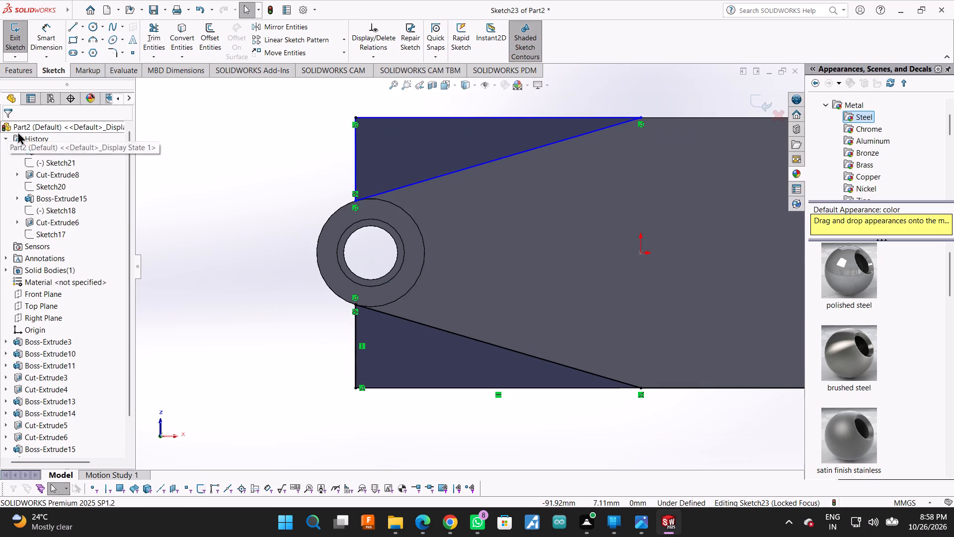
Try to cut both corner triangles out of the lower plate with a 6 mm blind Extruded Cut, merging the open contours.
scroll(431, 211, up, 2)
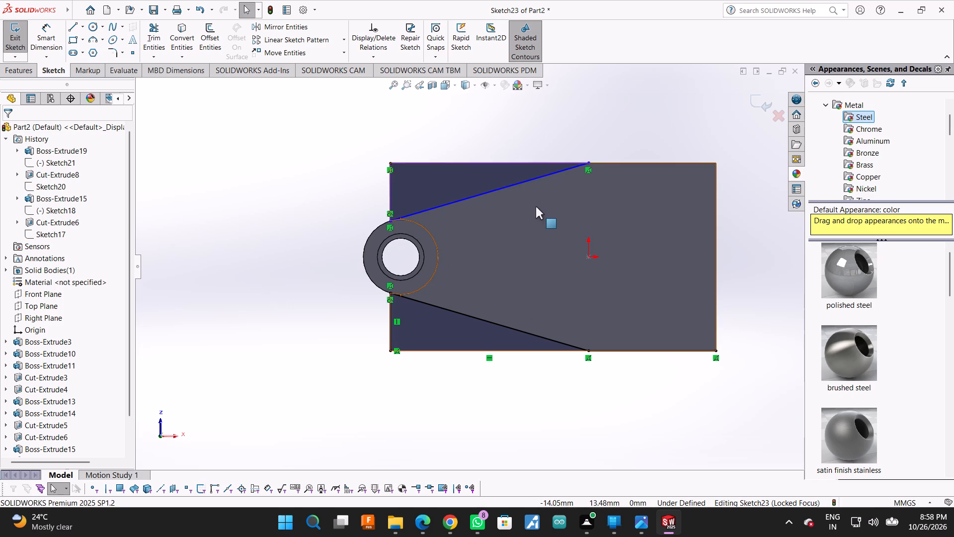
scroll(486, 264, down, 3)
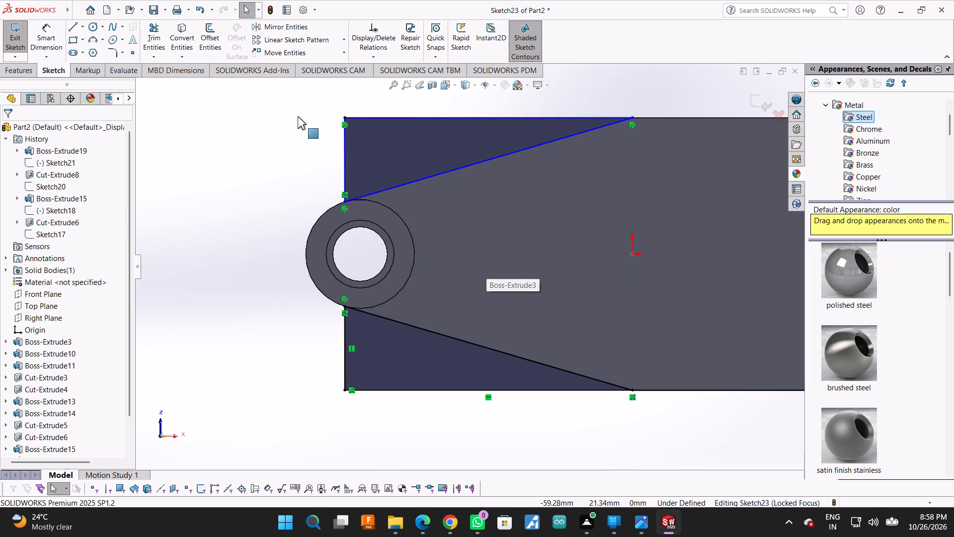
click(29, 71)
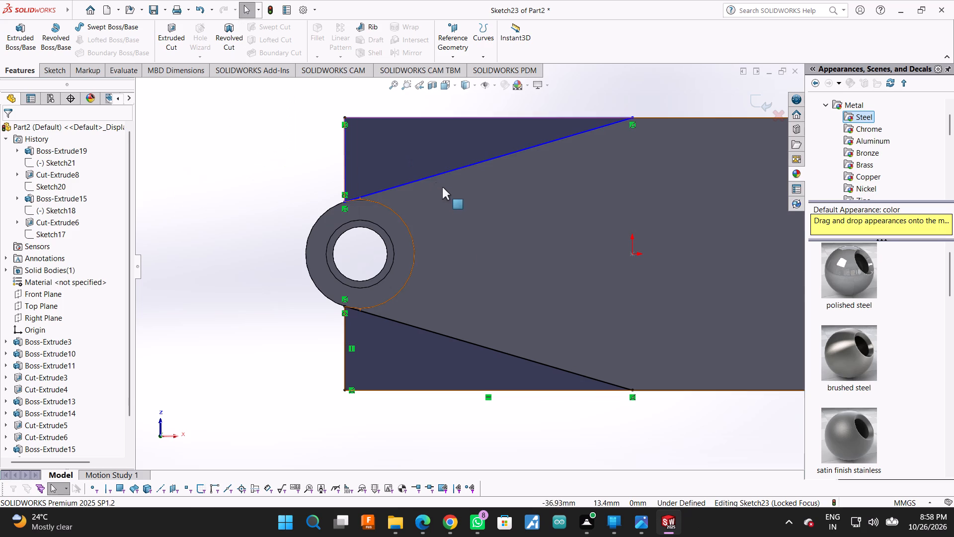
scroll(483, 302, up, 3)
scroll(545, 267, up, 3)
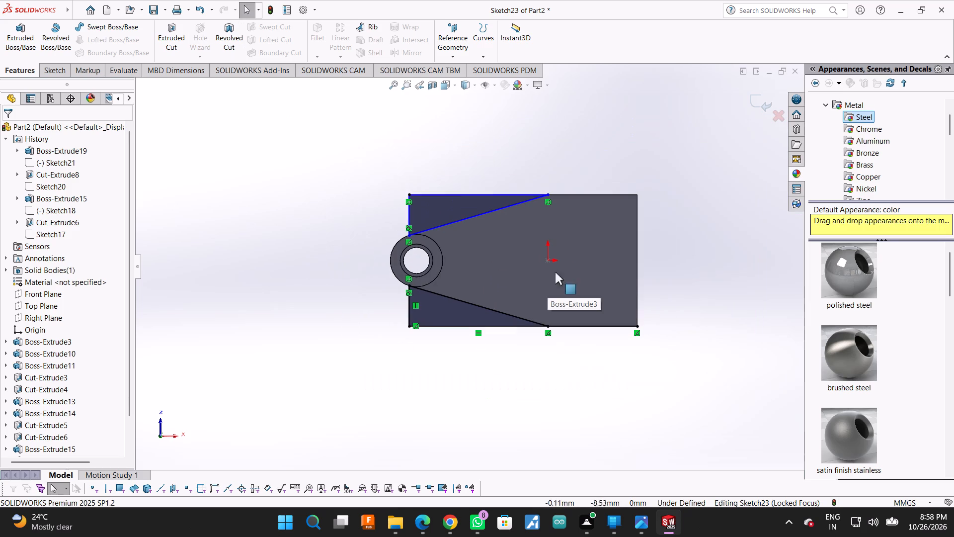
scroll(462, 180, down, 2)
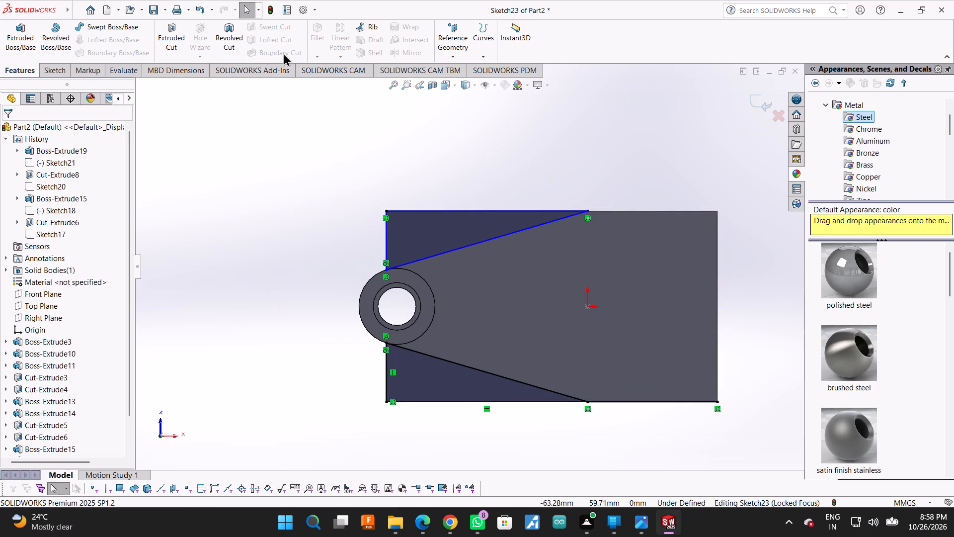
click(173, 24)
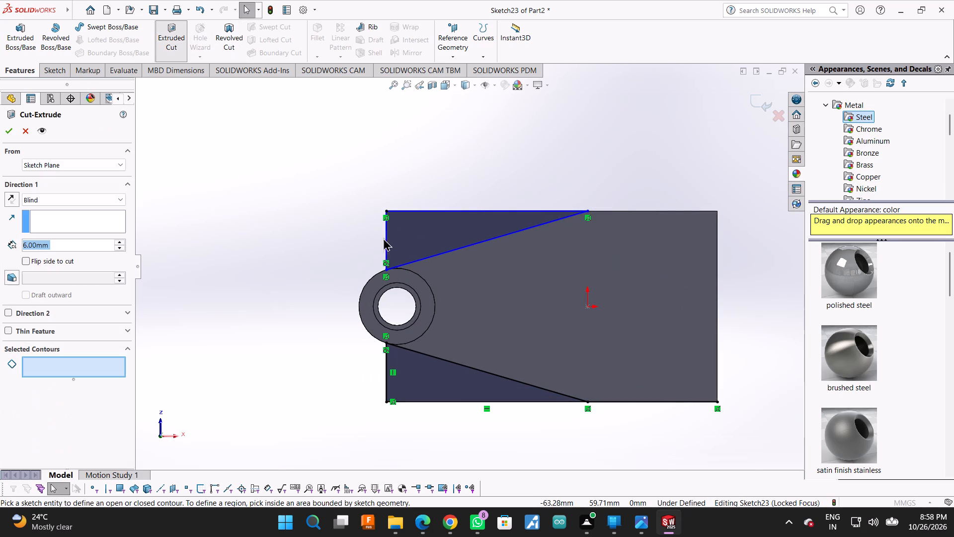
middle_drag(526, 169, 550, 266)
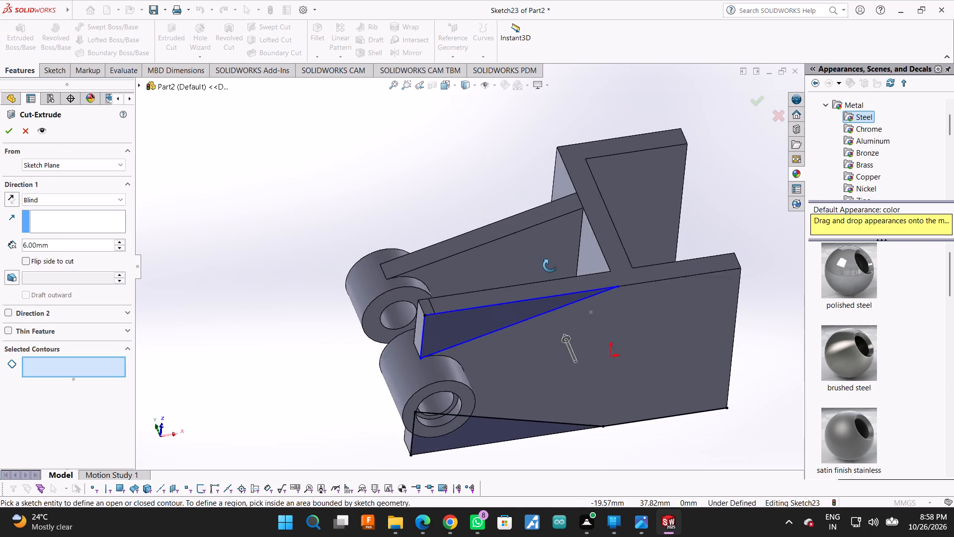
middle_drag(550, 266, 559, 281)
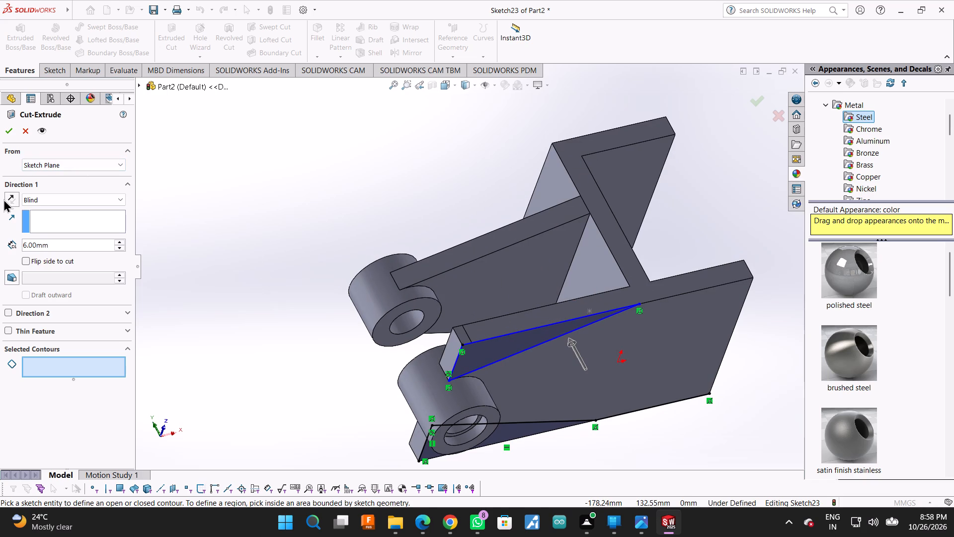
click(3, 199)
click(8, 200)
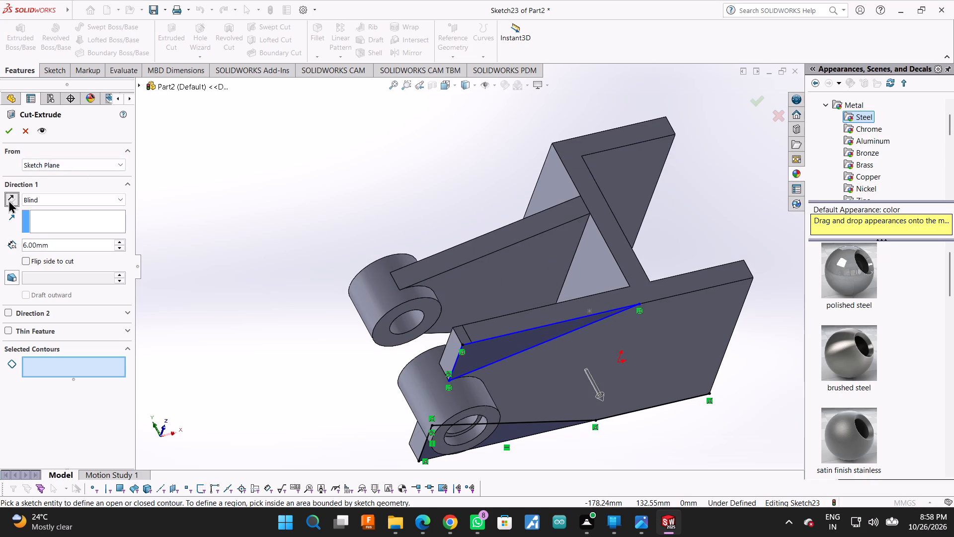
click(8, 200)
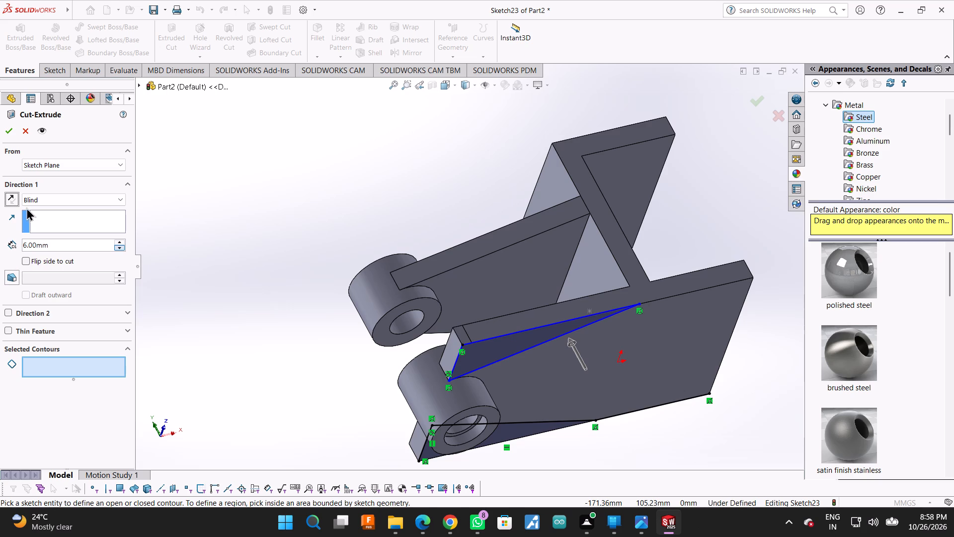
click(7, 127)
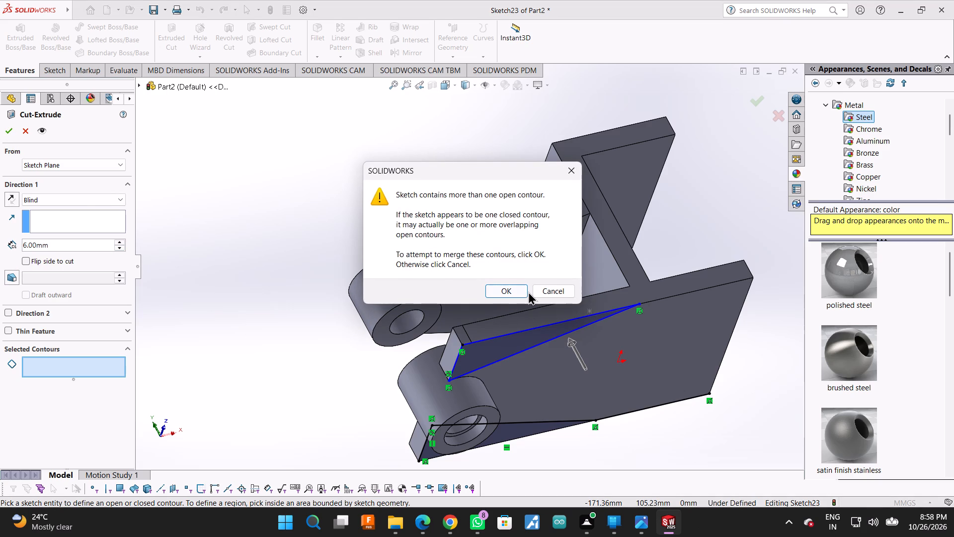
click(513, 287)
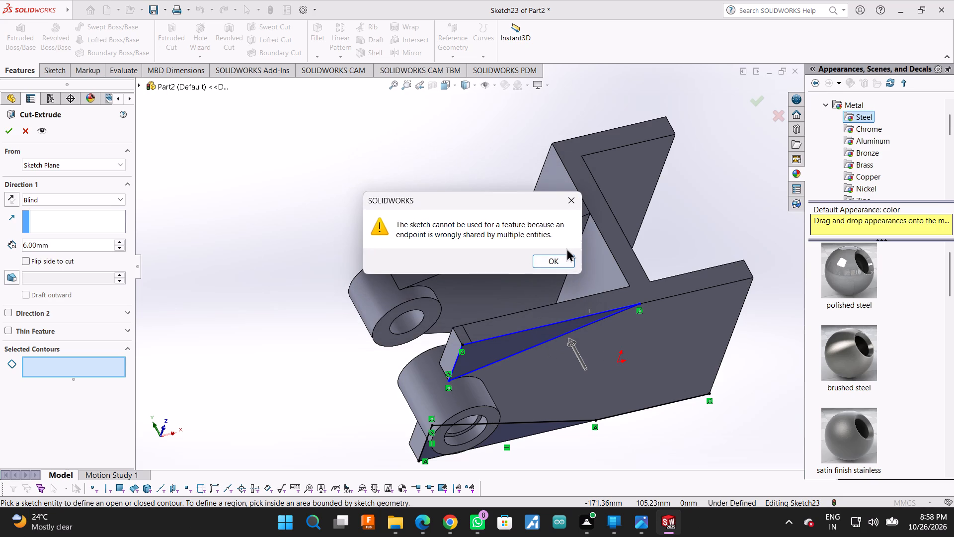
click(560, 265)
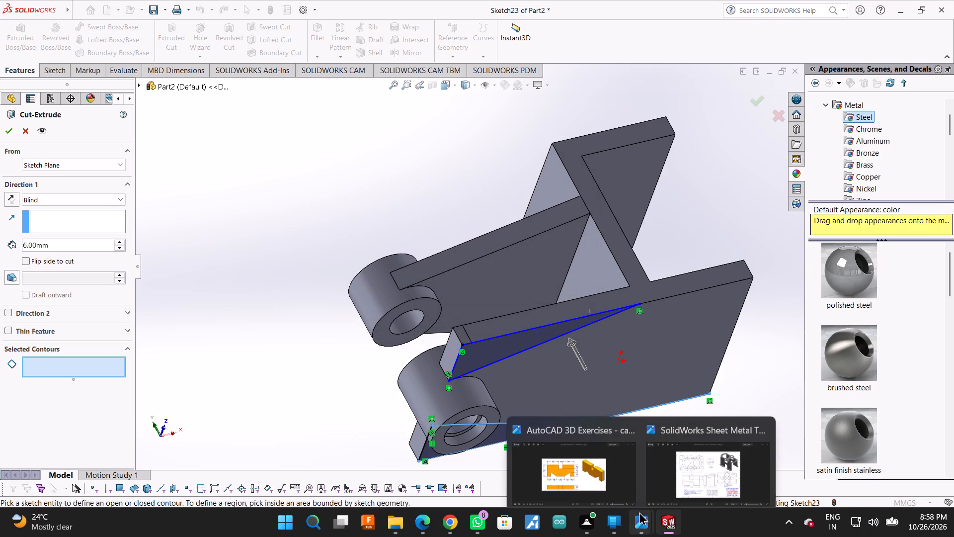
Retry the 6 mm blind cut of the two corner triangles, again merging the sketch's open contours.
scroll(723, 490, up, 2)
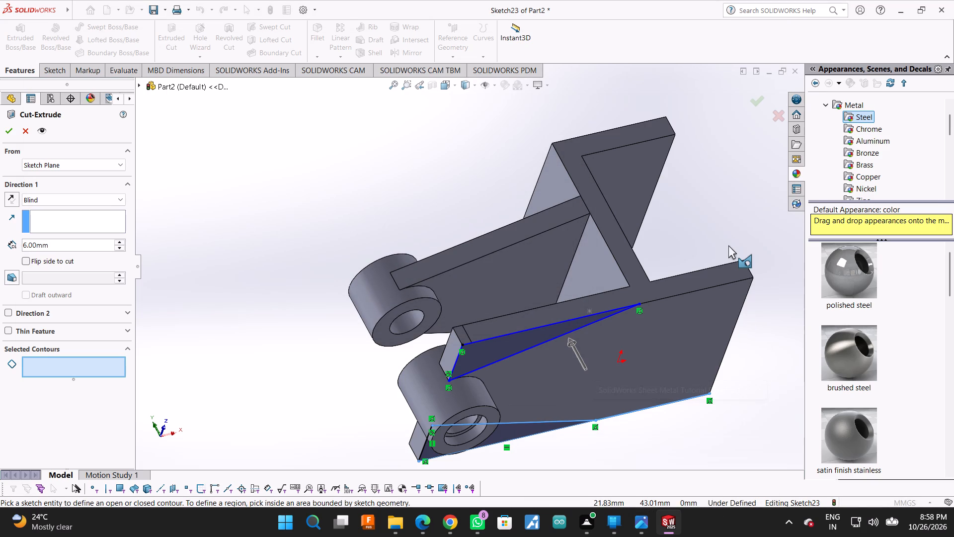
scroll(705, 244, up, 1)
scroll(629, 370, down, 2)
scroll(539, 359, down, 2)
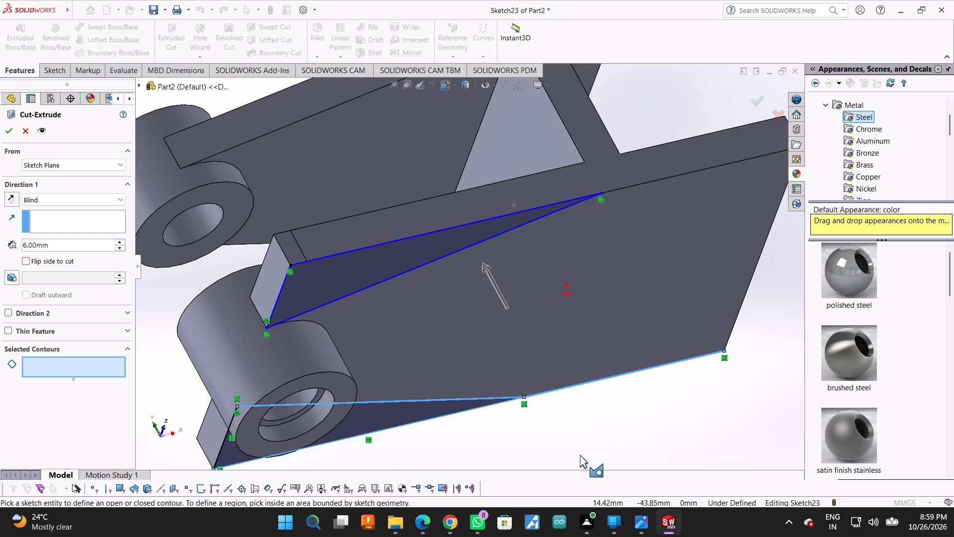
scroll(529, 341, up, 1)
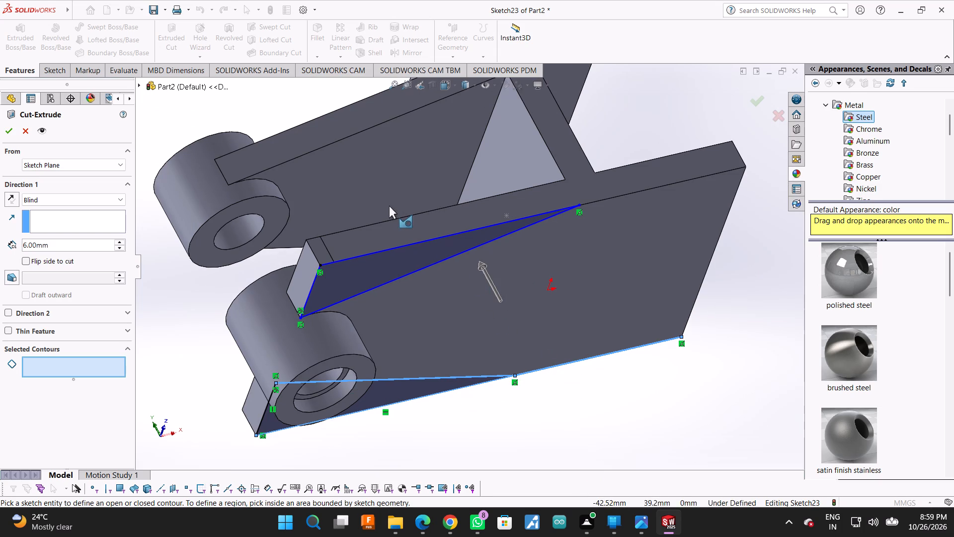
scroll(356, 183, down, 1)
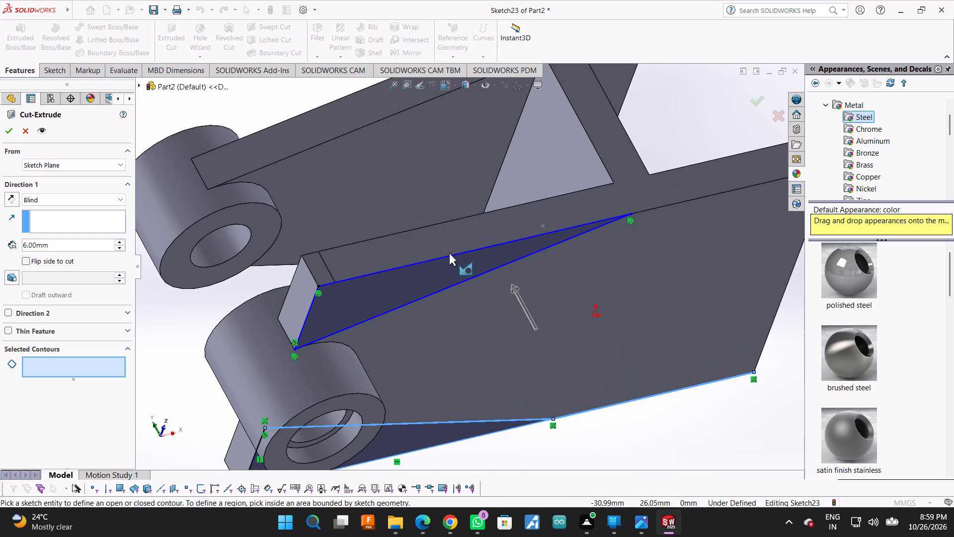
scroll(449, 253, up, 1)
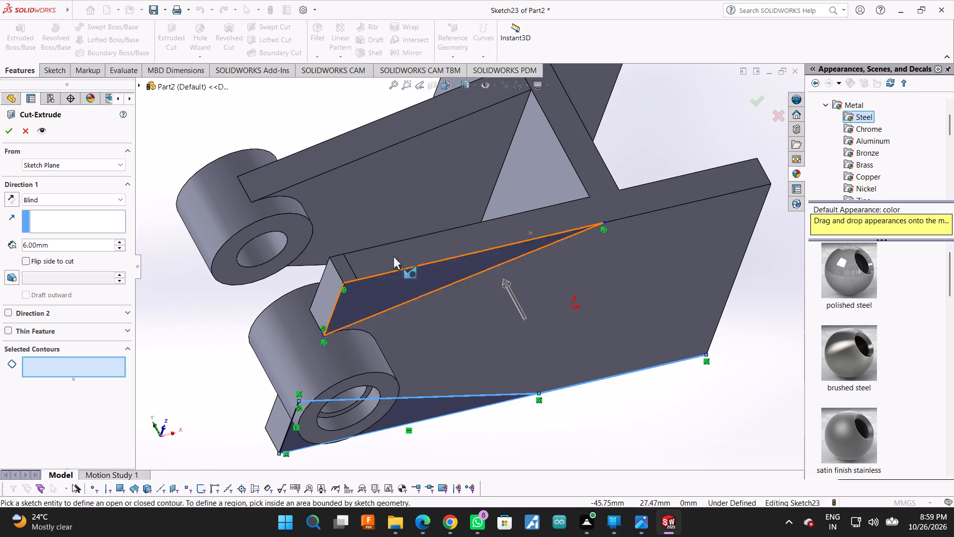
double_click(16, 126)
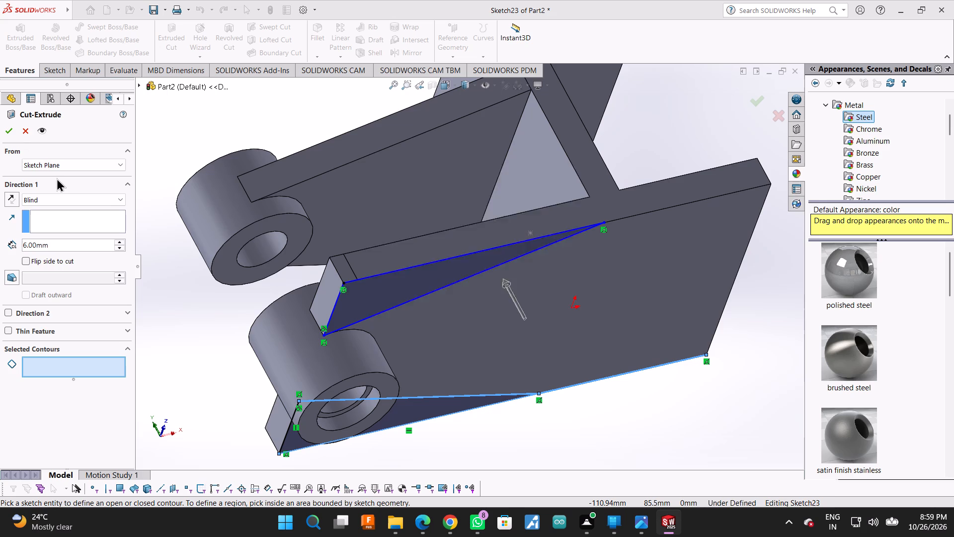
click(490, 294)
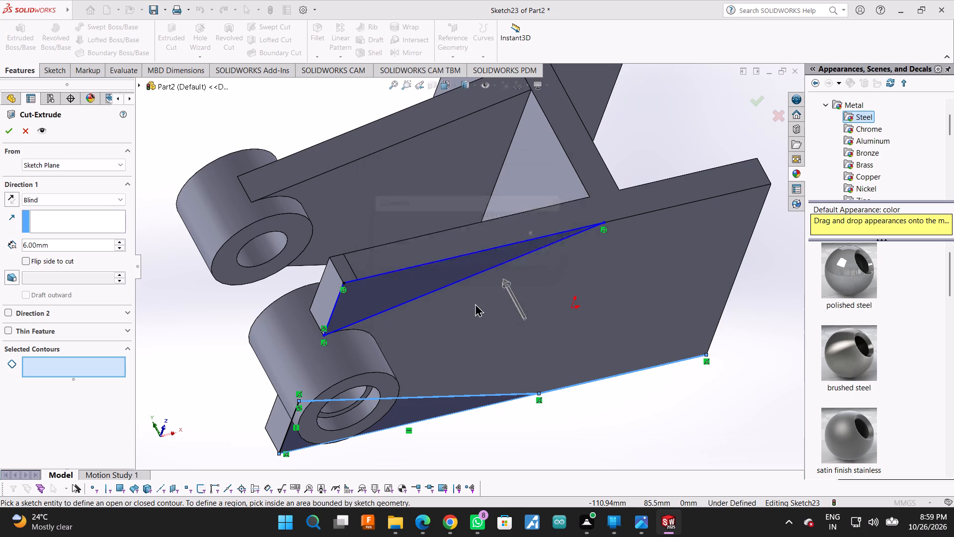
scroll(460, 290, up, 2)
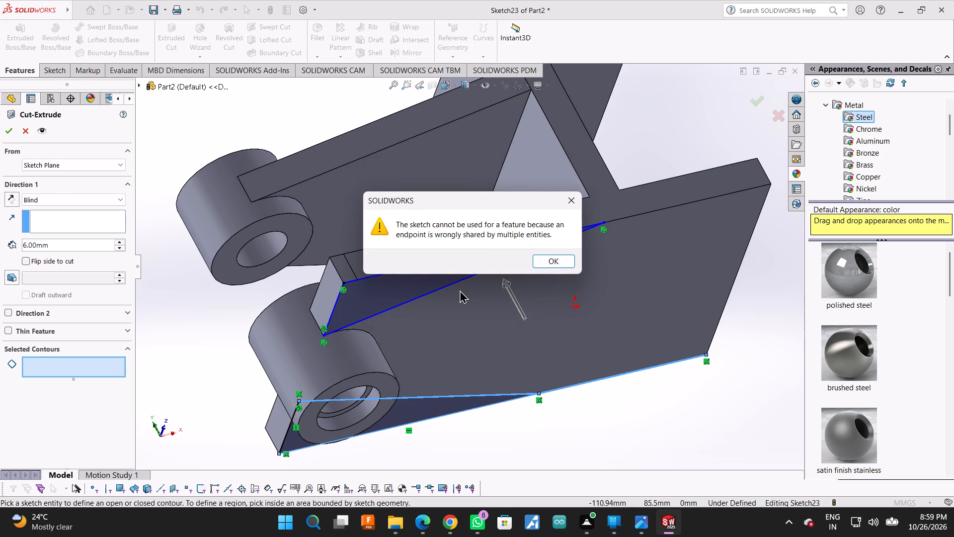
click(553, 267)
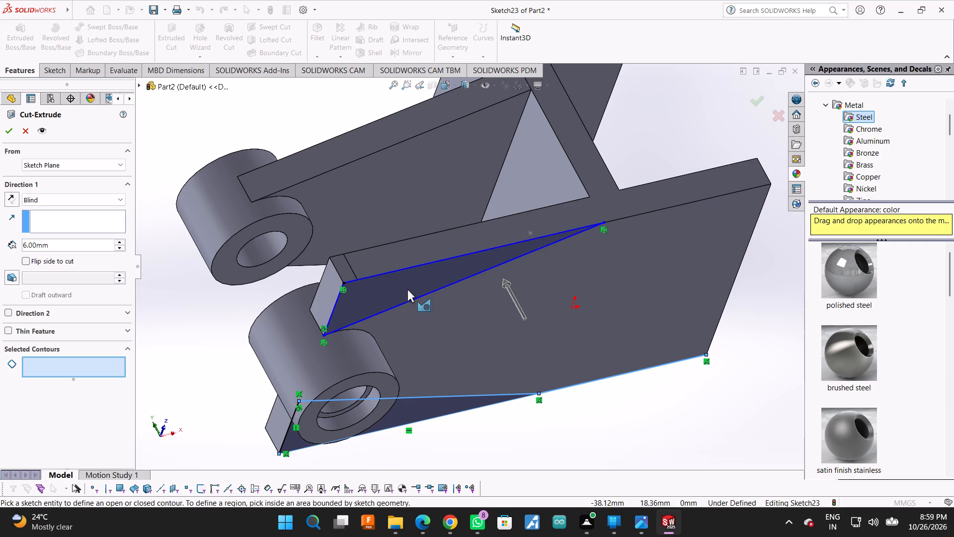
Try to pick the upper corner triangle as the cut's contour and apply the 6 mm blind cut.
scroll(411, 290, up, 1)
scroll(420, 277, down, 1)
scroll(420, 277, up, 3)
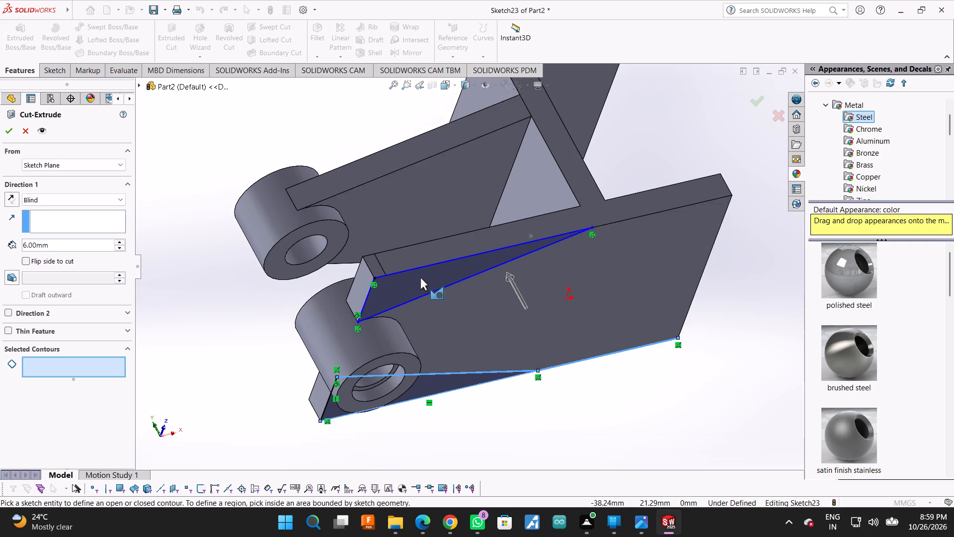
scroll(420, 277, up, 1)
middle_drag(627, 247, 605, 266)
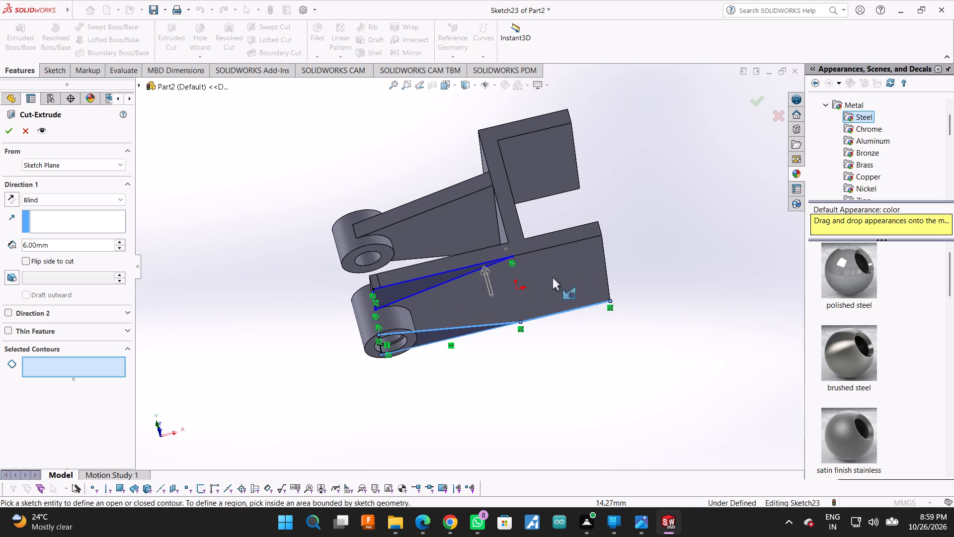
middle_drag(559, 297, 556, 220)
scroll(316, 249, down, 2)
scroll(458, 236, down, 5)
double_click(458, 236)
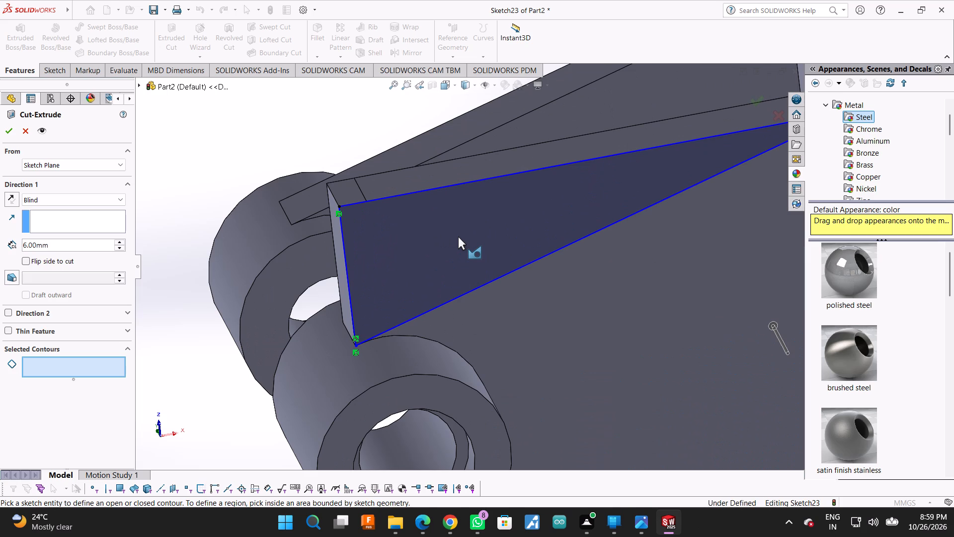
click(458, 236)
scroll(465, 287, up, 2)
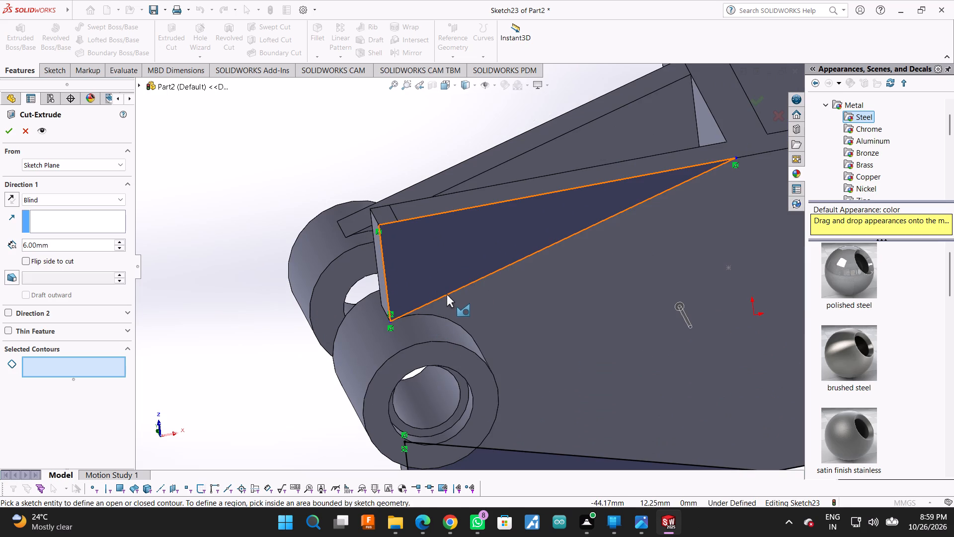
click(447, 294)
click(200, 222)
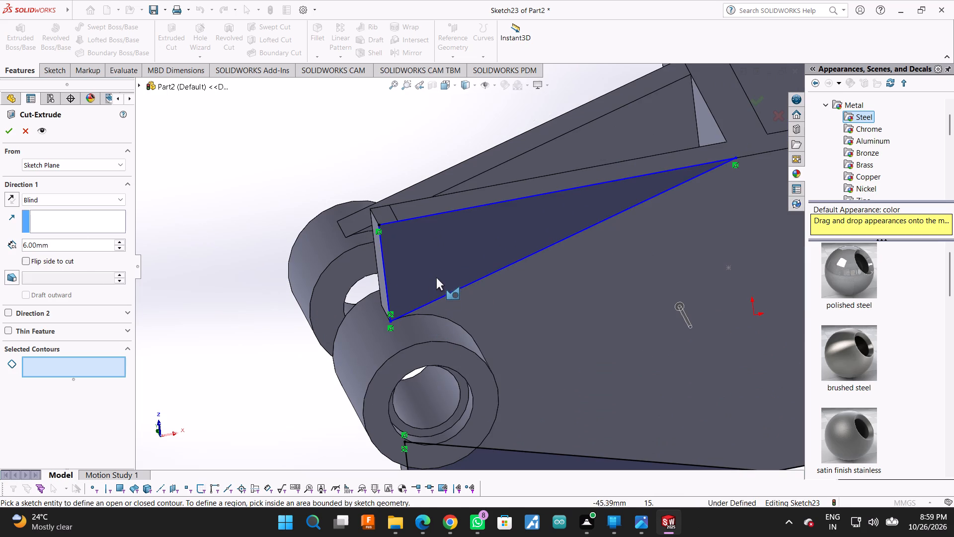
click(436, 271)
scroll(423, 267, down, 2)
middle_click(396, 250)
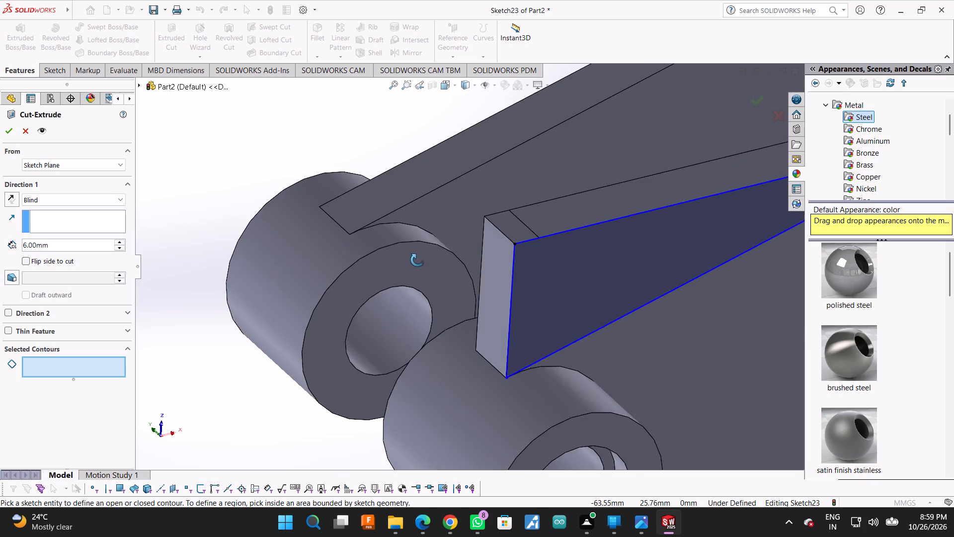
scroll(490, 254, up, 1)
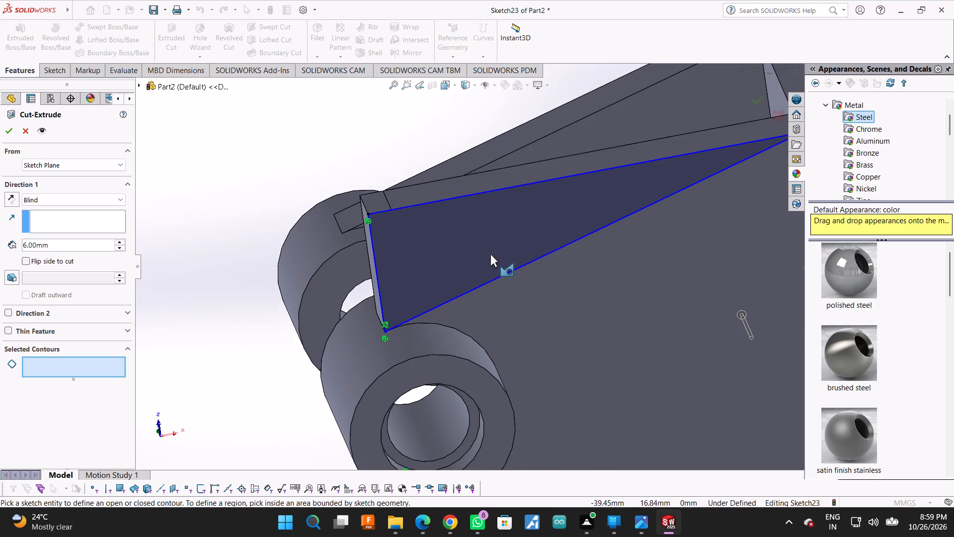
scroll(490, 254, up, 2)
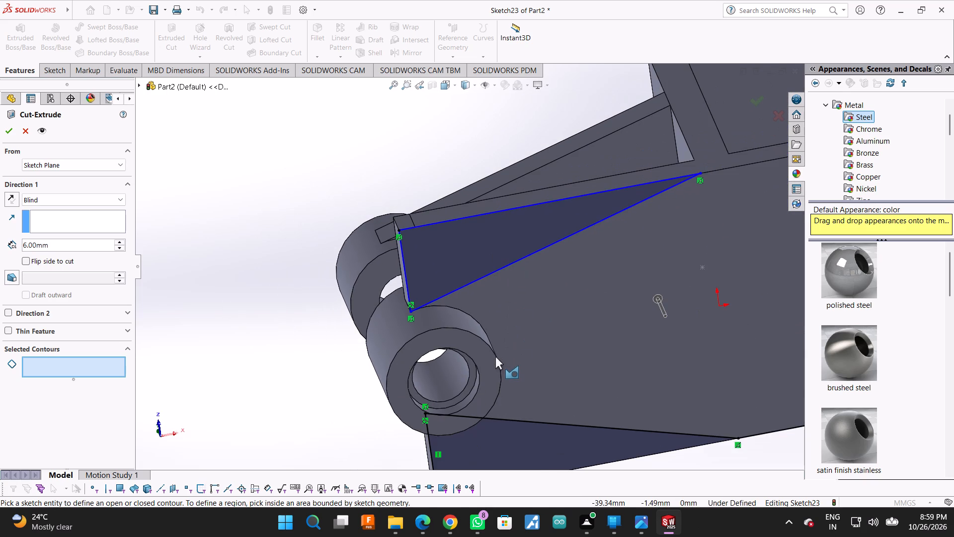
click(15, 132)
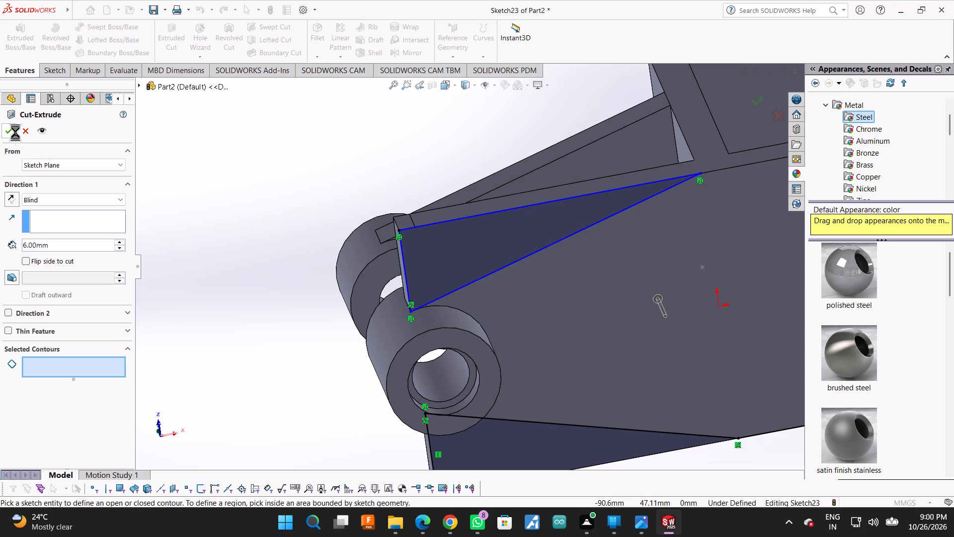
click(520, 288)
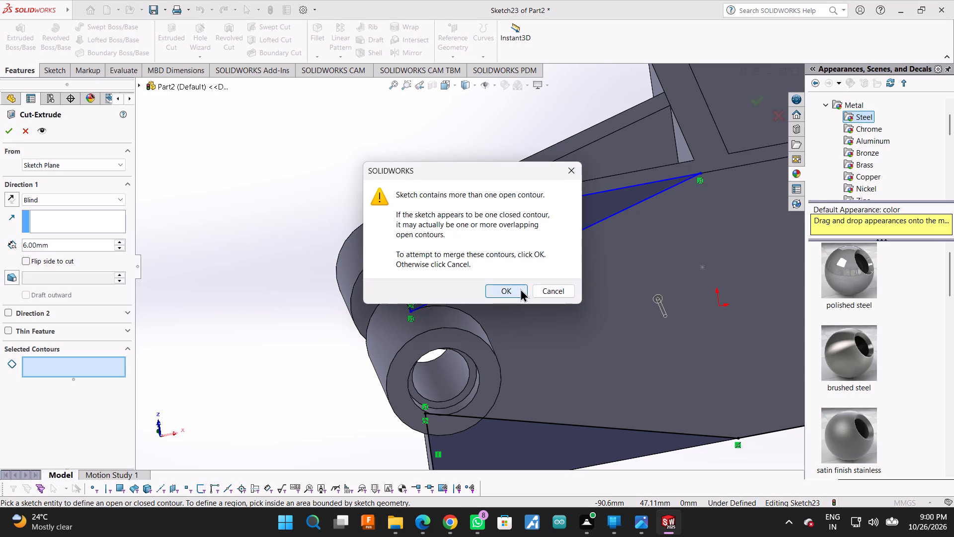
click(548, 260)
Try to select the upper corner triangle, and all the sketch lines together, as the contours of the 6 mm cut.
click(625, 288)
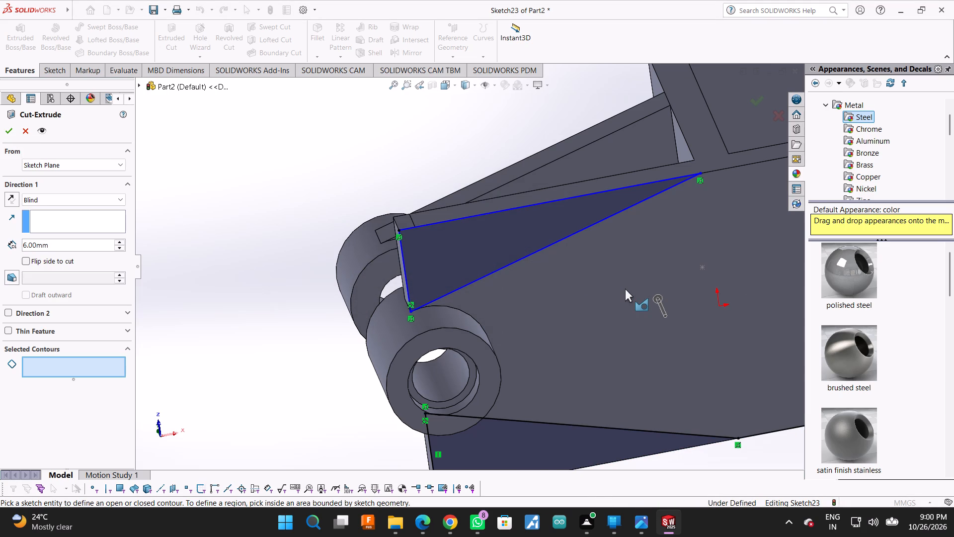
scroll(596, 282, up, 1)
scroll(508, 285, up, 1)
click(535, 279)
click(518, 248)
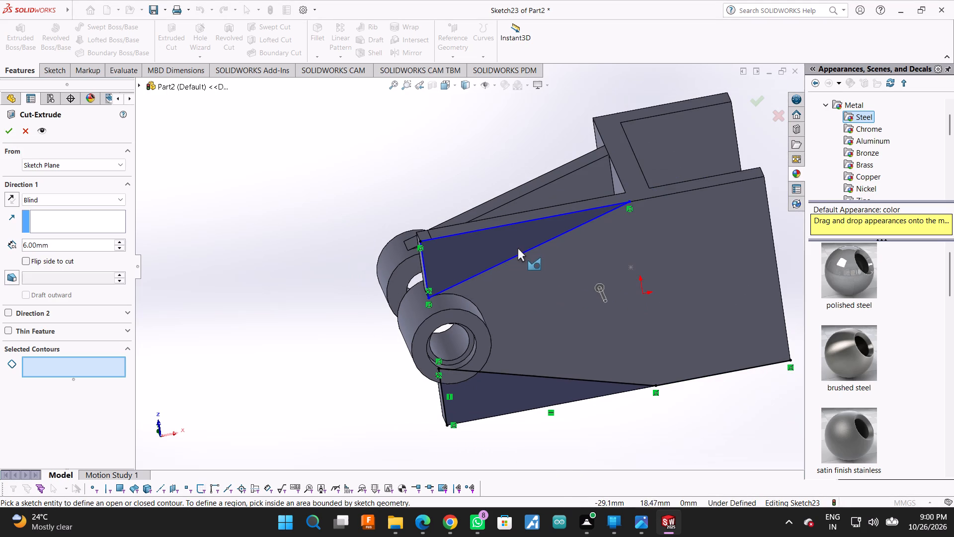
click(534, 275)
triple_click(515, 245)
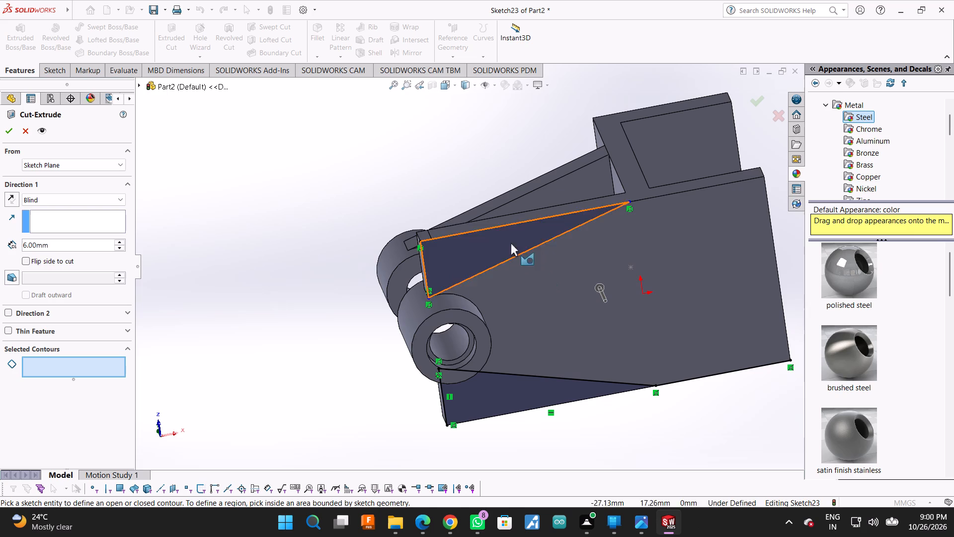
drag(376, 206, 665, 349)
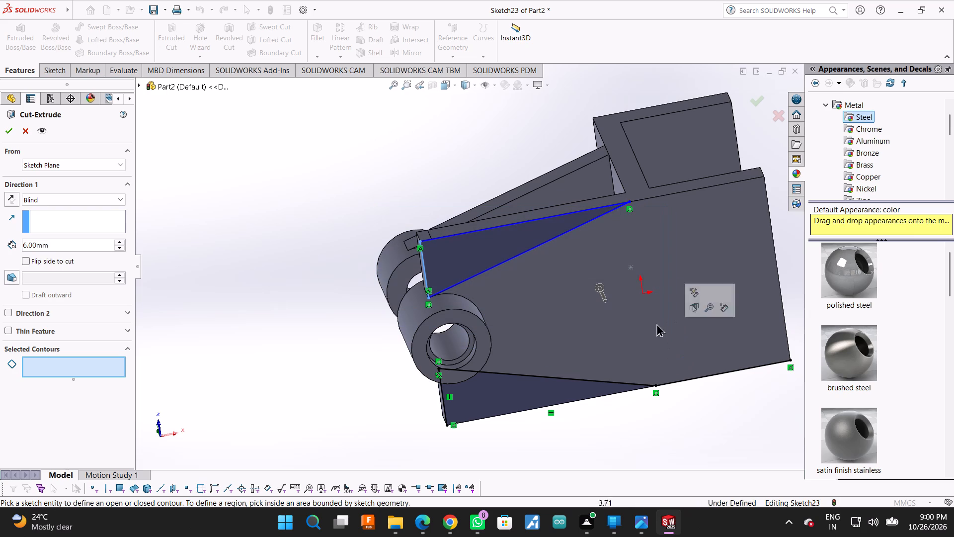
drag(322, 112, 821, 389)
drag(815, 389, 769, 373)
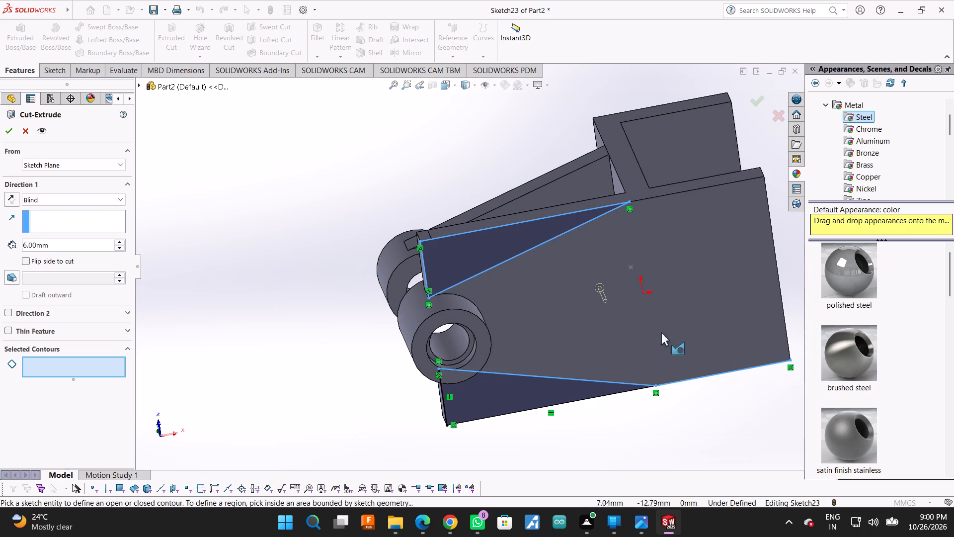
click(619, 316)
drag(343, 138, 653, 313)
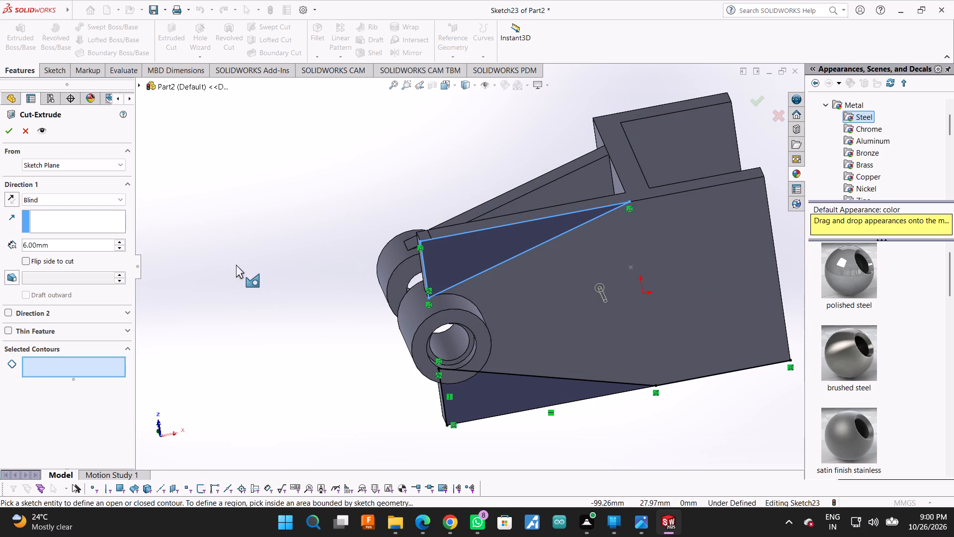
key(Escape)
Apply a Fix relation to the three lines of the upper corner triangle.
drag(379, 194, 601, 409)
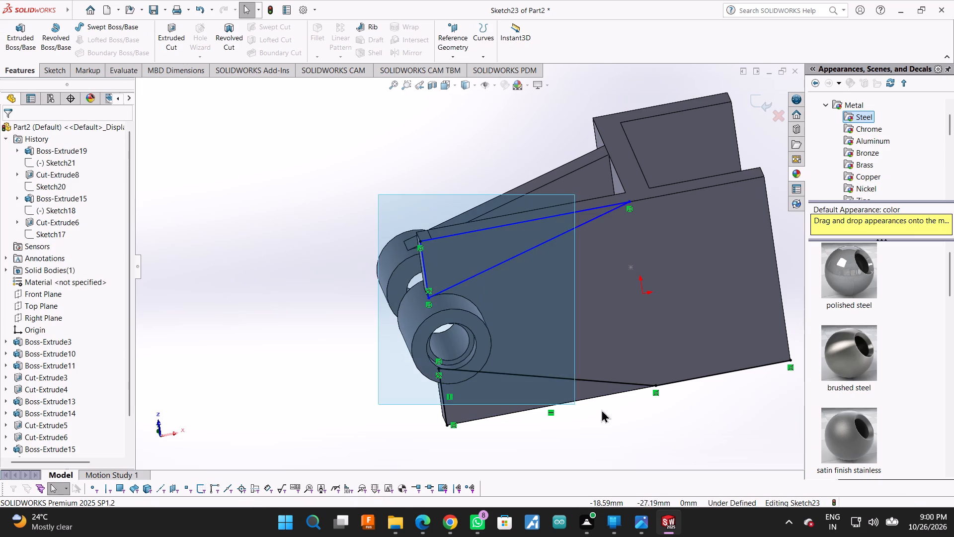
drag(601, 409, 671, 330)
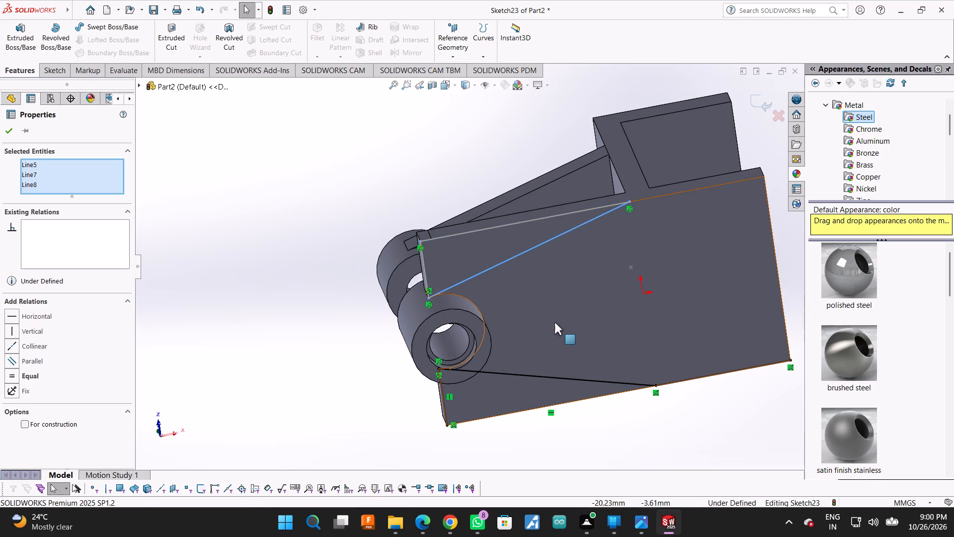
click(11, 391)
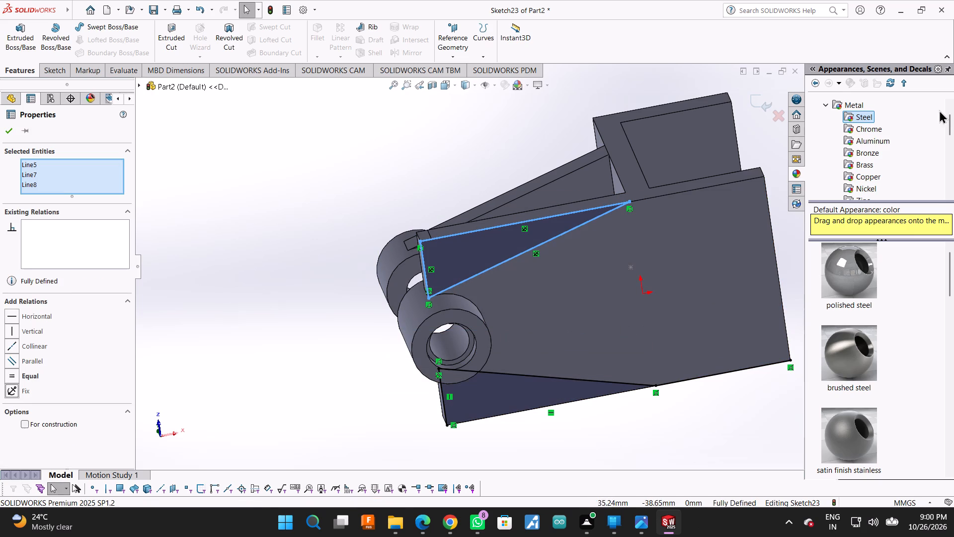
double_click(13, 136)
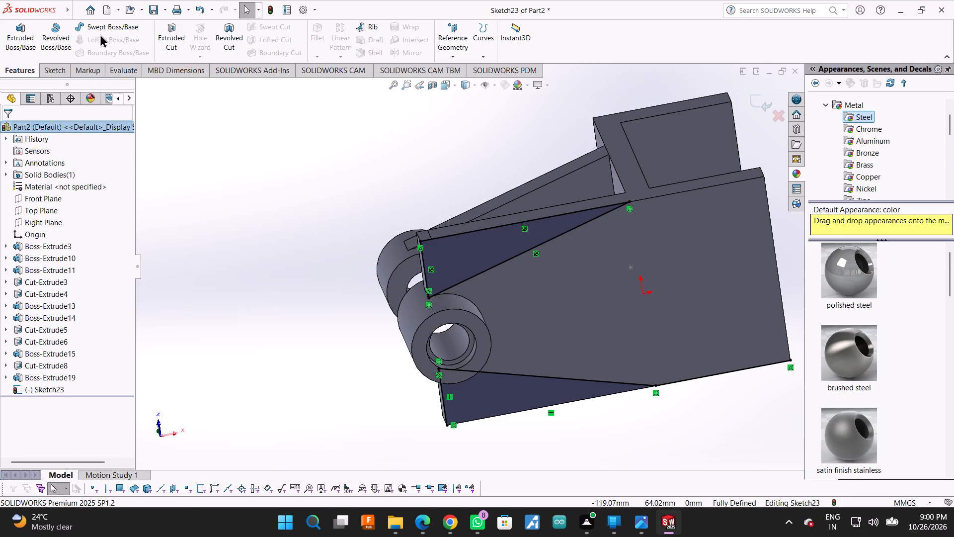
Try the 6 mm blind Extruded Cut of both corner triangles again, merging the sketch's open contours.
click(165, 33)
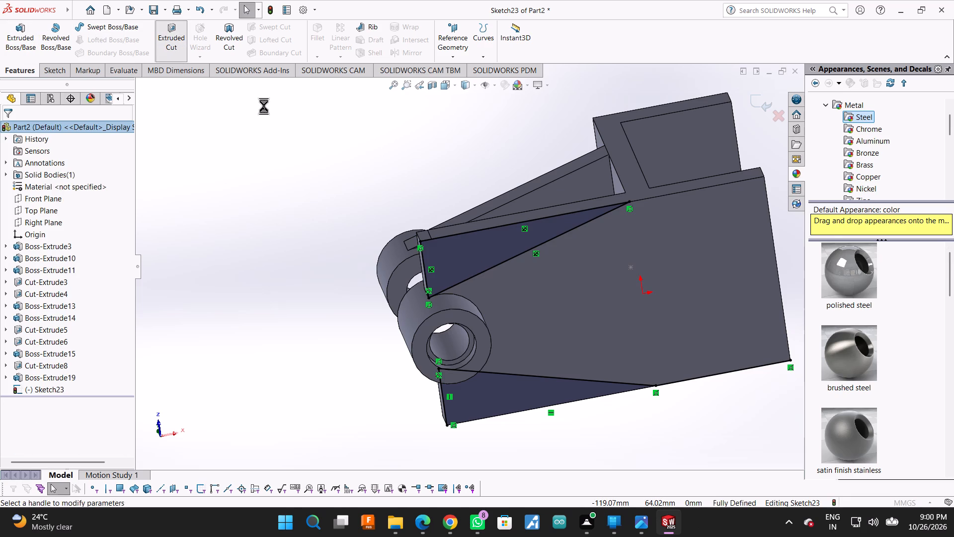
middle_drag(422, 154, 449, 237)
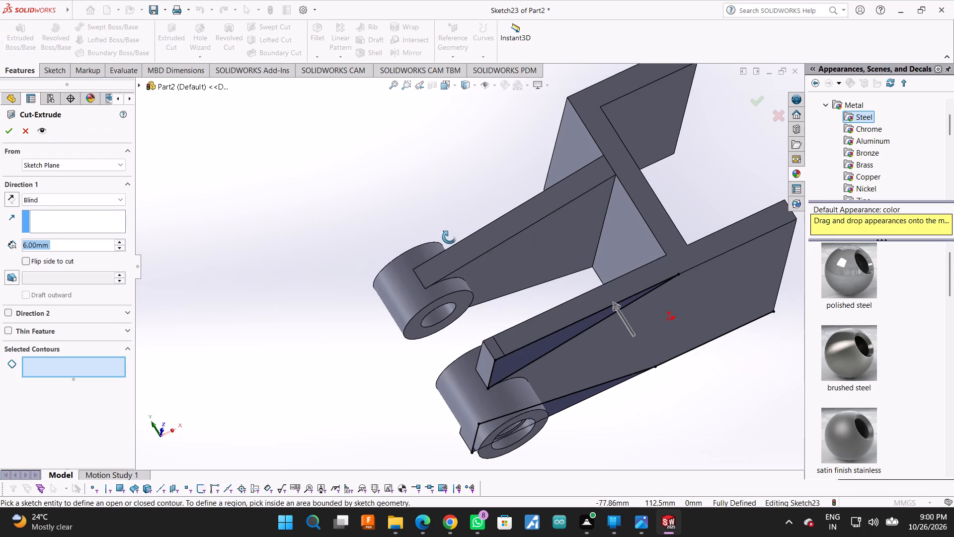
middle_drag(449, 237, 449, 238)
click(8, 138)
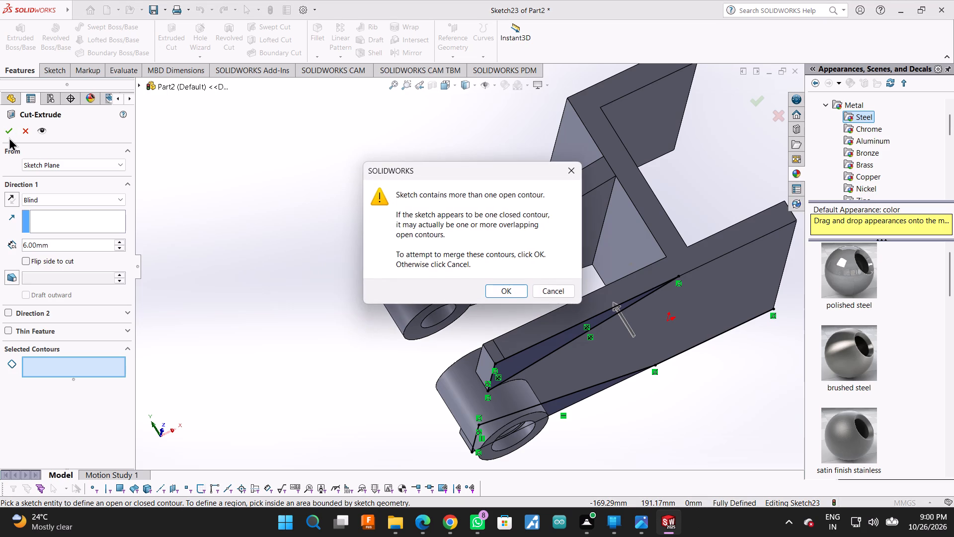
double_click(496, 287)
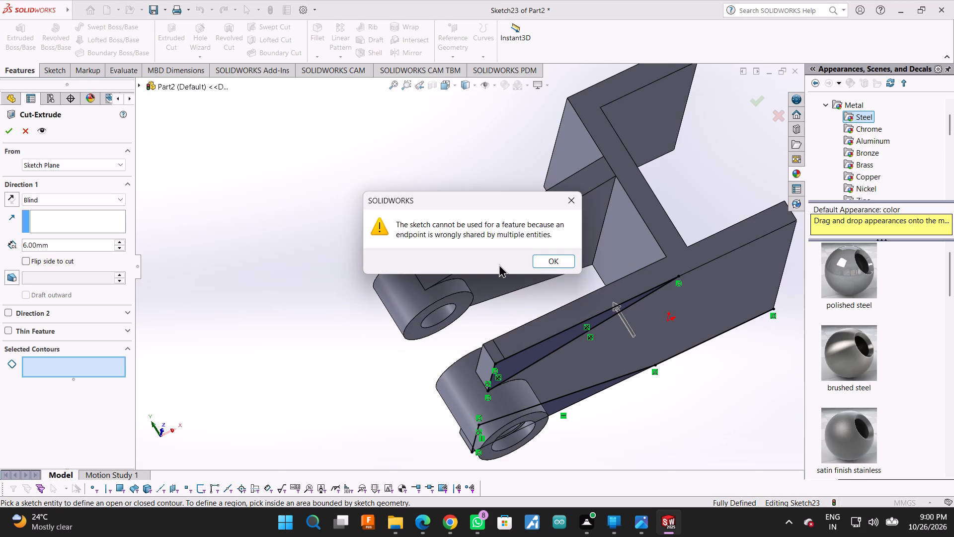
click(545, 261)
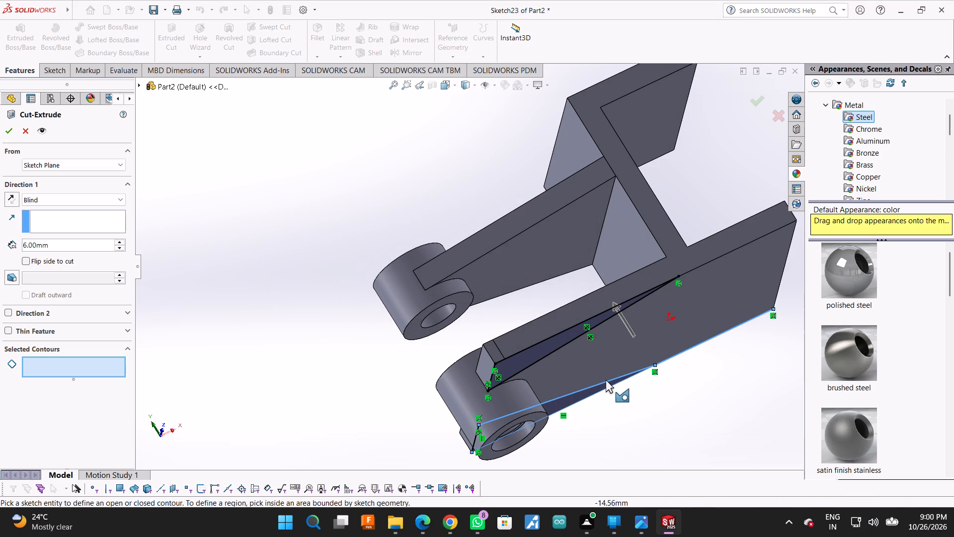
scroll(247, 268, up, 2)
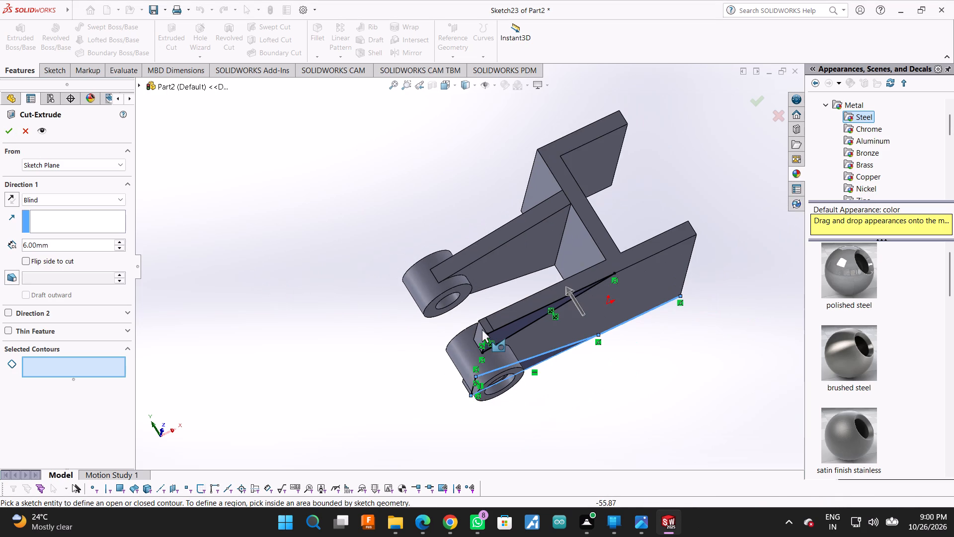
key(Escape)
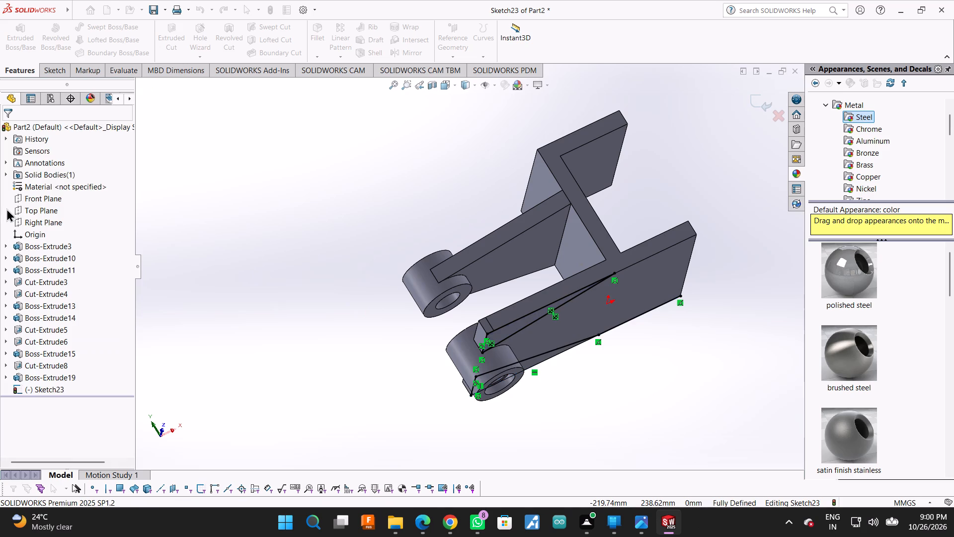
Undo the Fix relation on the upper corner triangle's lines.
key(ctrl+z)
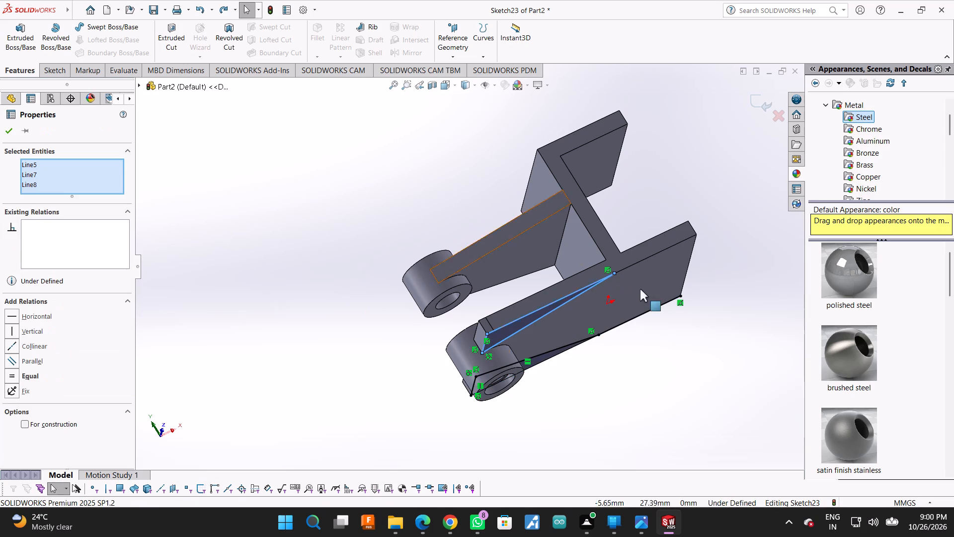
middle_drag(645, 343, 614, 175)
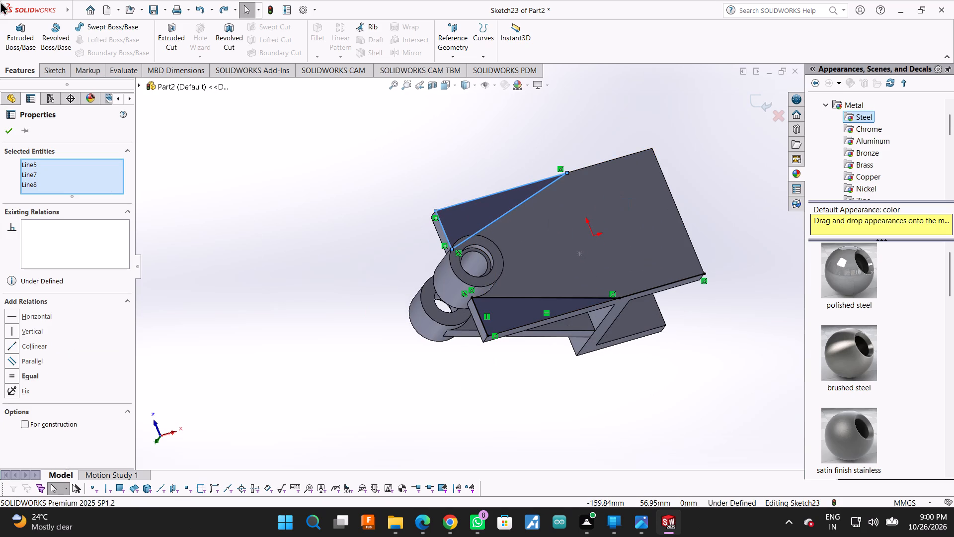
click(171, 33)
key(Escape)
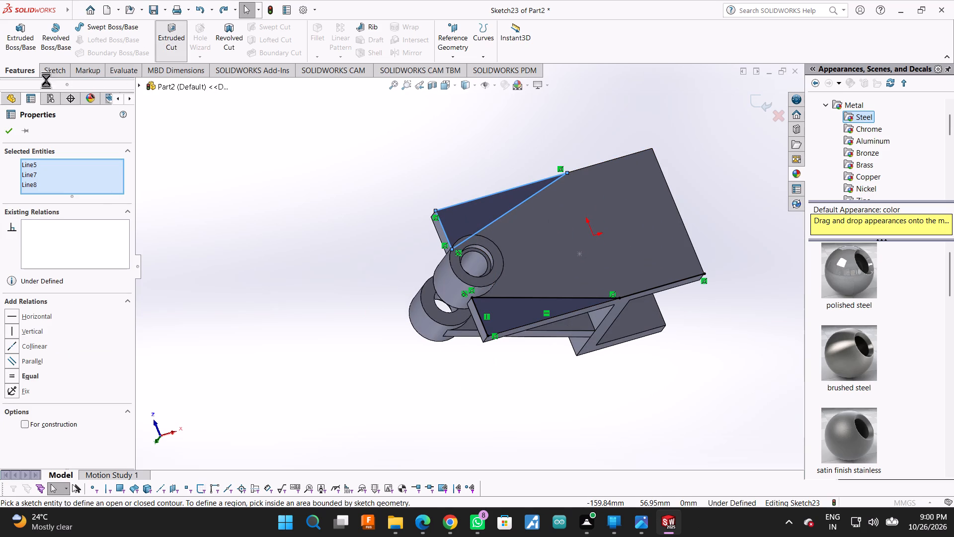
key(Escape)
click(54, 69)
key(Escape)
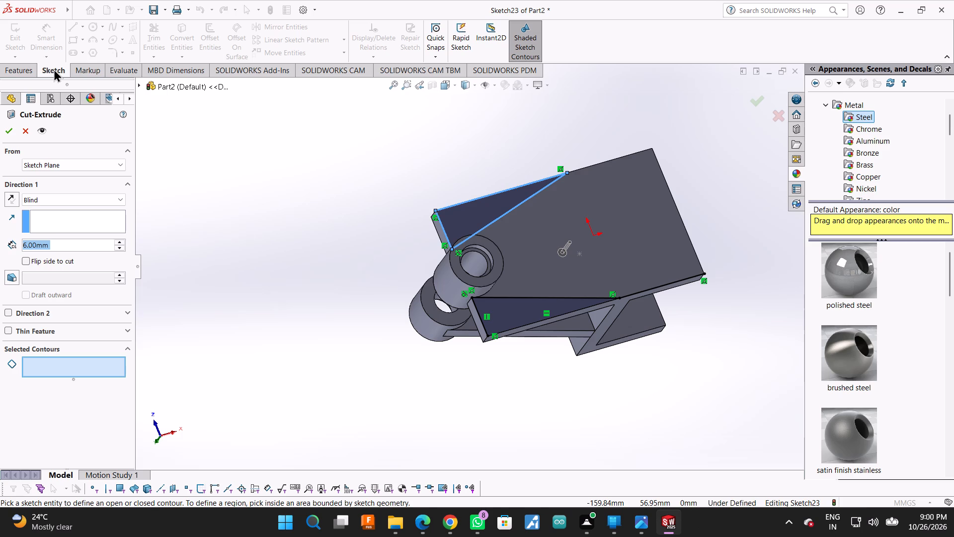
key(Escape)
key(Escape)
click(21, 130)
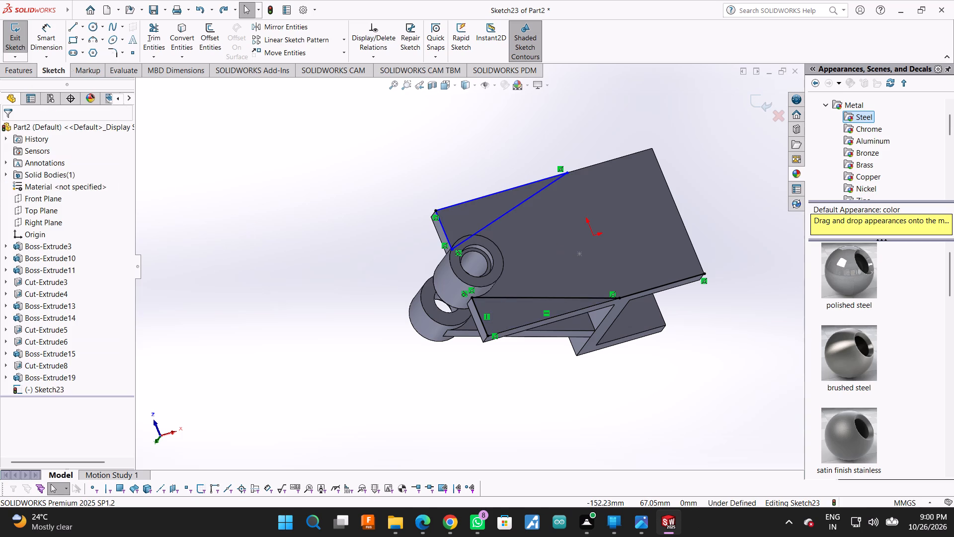
Trim away the leftover sketch line running along the plate's lower edge from the lower triangle to the far corner.
click(164, 21)
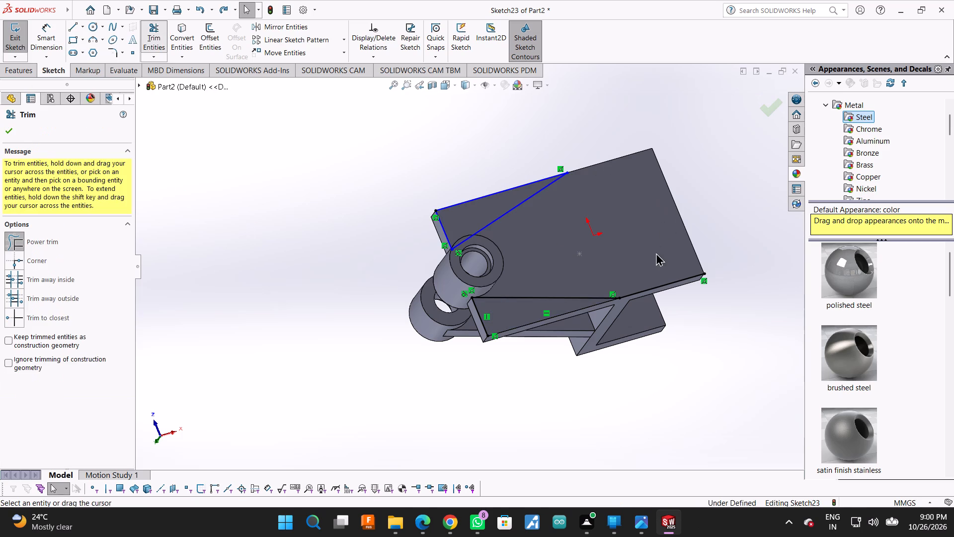
drag(656, 253, 706, 313)
scroll(593, 202, down, 1)
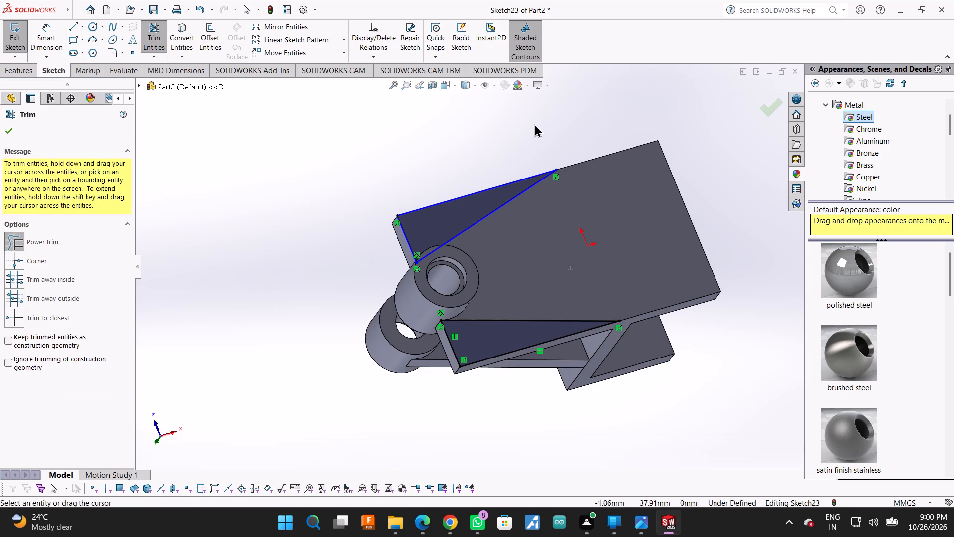
middle_drag(534, 122, 553, 151)
click(13, 134)
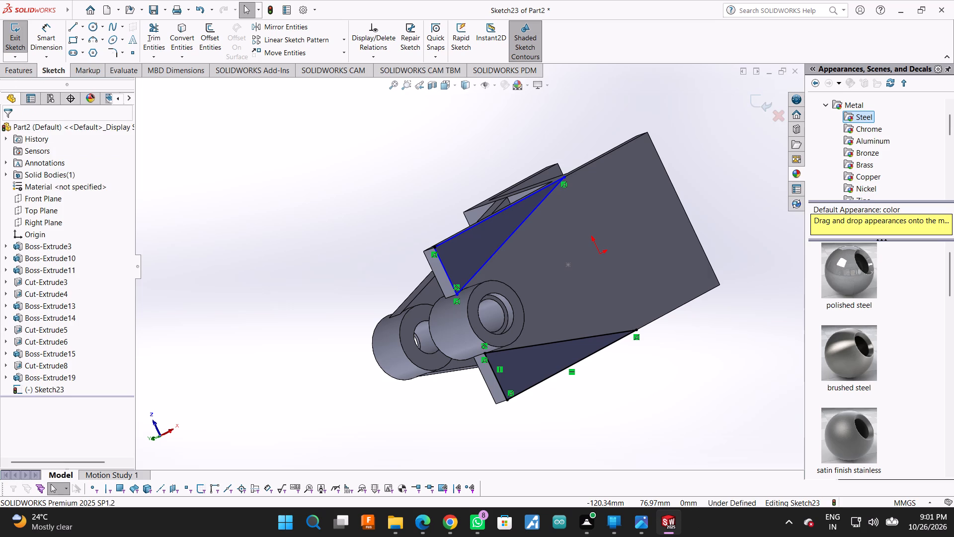
Try to cut both corner triangles out of the plate with a 6 mm blind Extruded Cut.
middle_drag(263, 205, 295, 221)
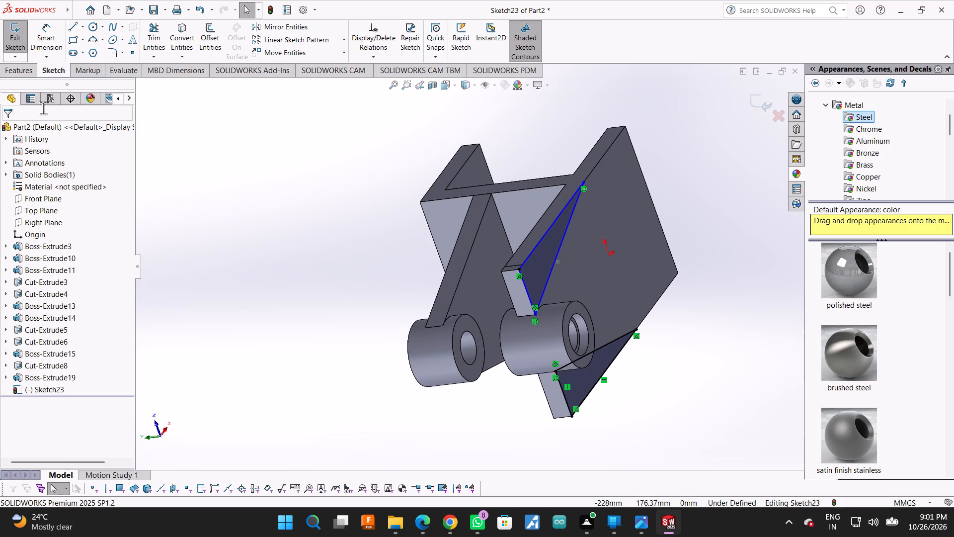
click(47, 65)
click(44, 72)
click(21, 70)
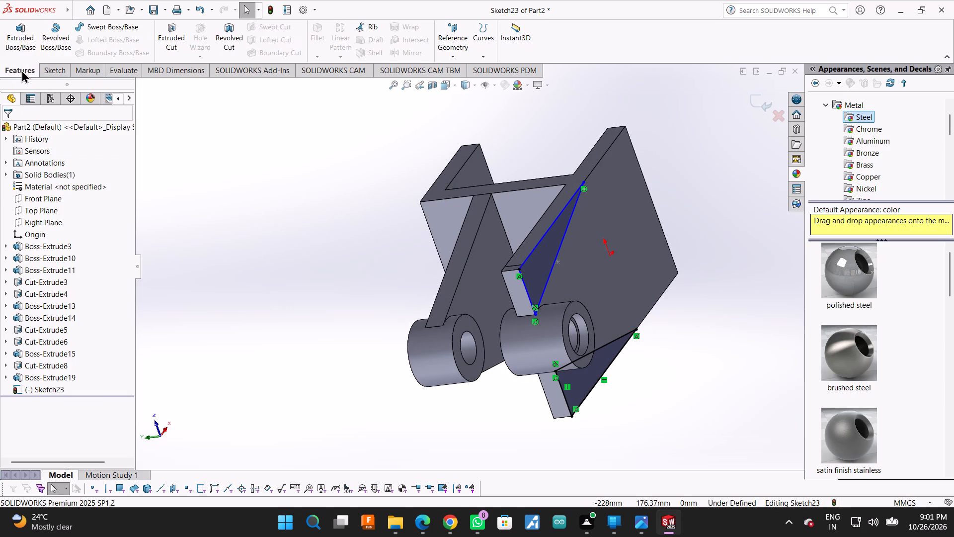
click(168, 32)
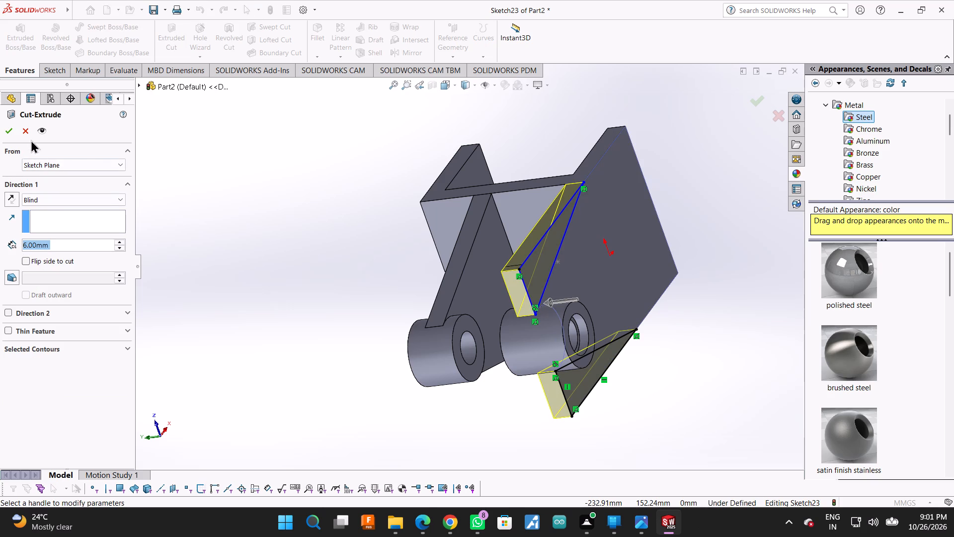
click(13, 127)
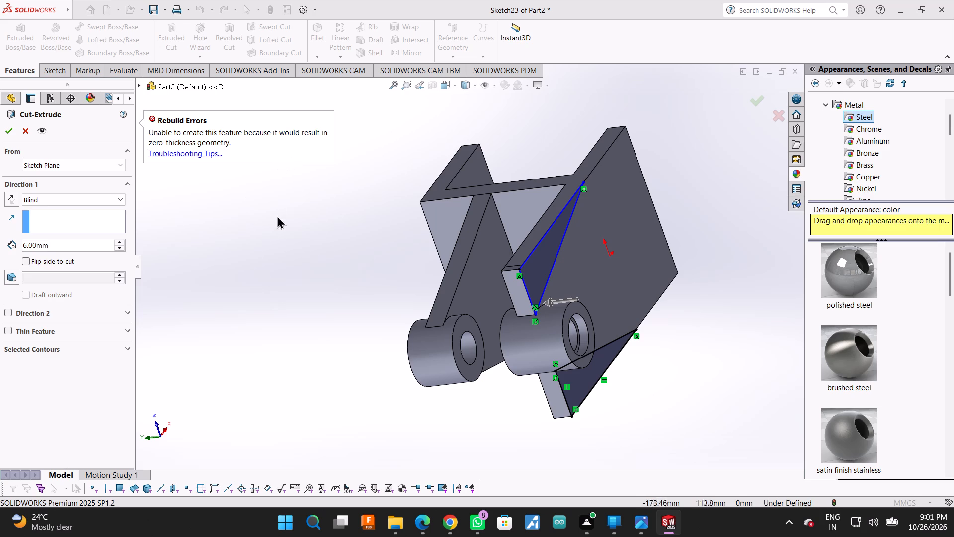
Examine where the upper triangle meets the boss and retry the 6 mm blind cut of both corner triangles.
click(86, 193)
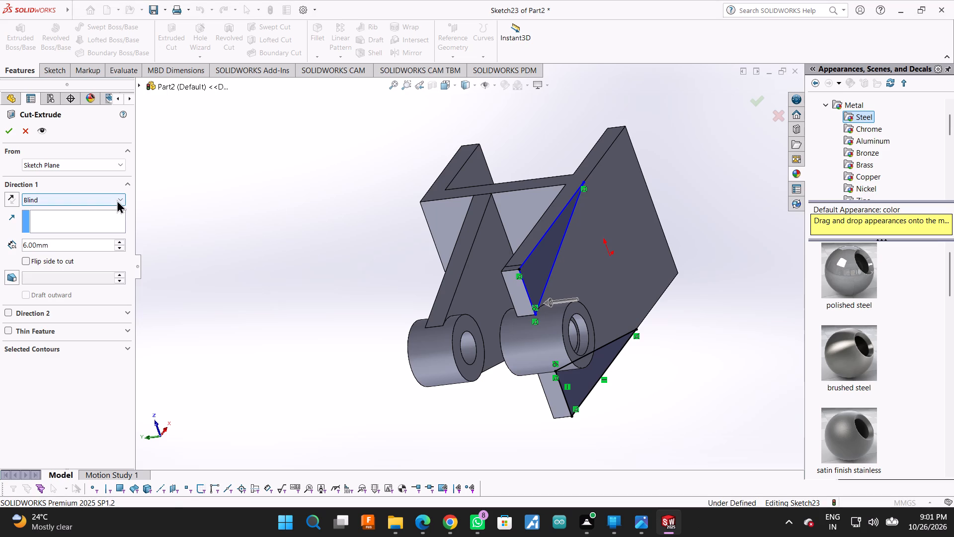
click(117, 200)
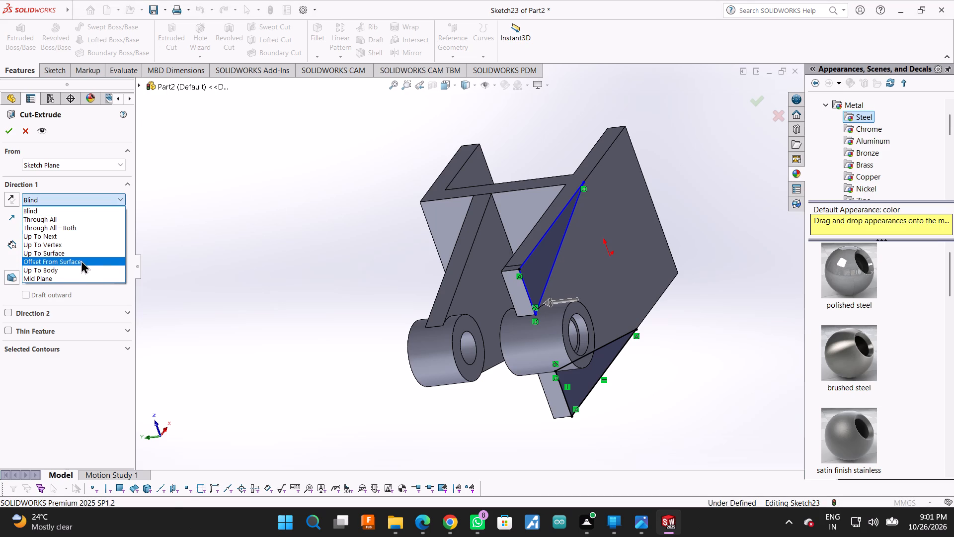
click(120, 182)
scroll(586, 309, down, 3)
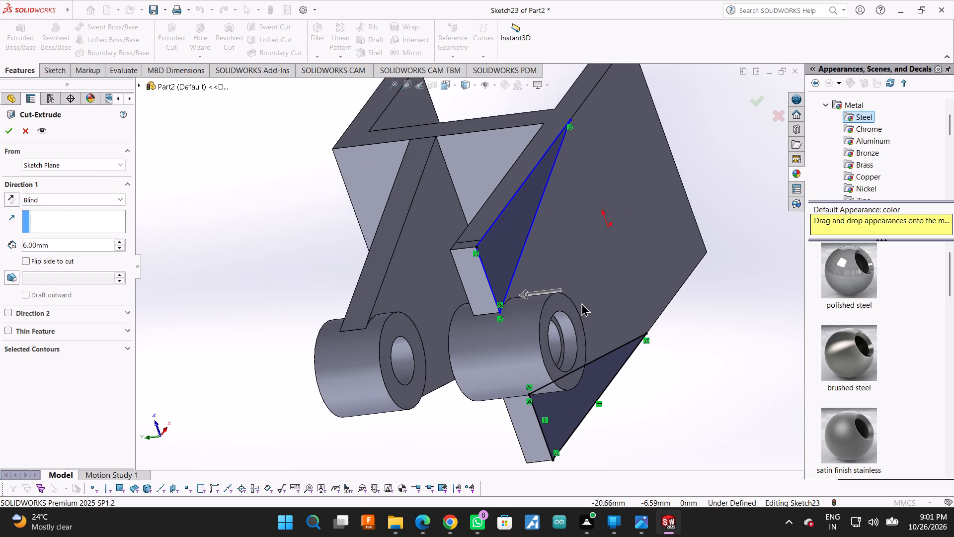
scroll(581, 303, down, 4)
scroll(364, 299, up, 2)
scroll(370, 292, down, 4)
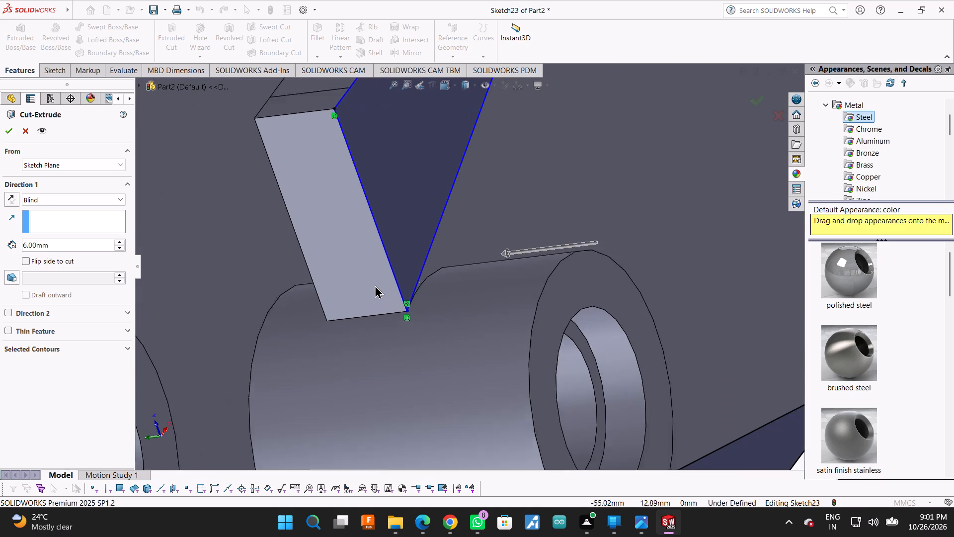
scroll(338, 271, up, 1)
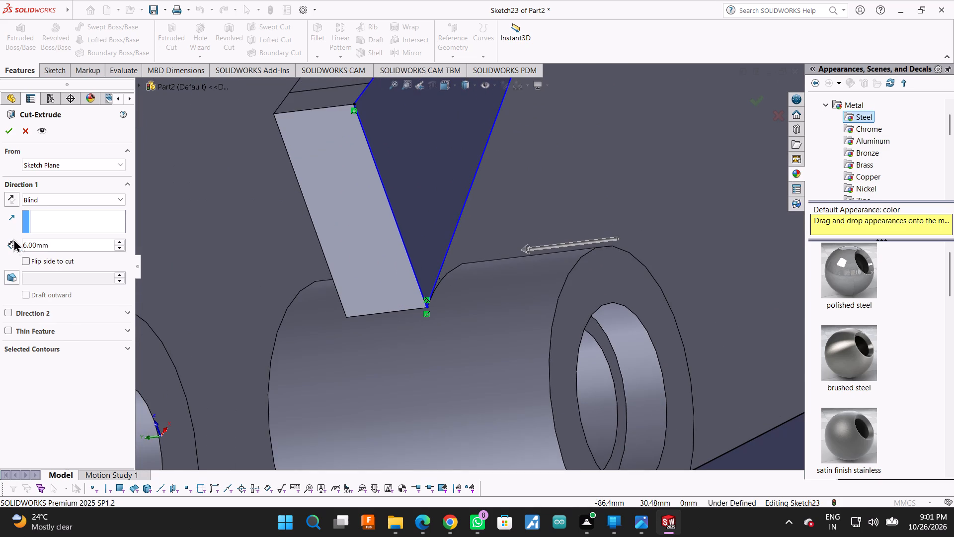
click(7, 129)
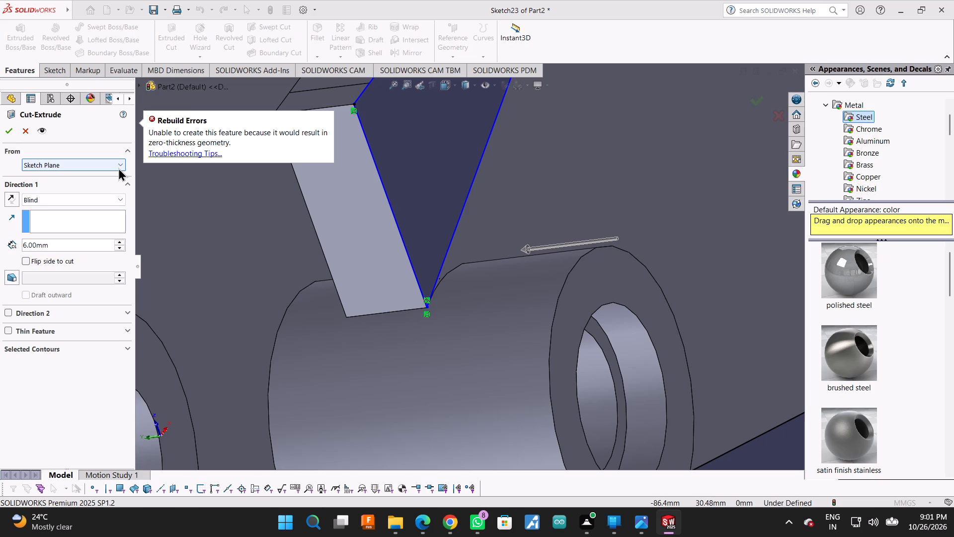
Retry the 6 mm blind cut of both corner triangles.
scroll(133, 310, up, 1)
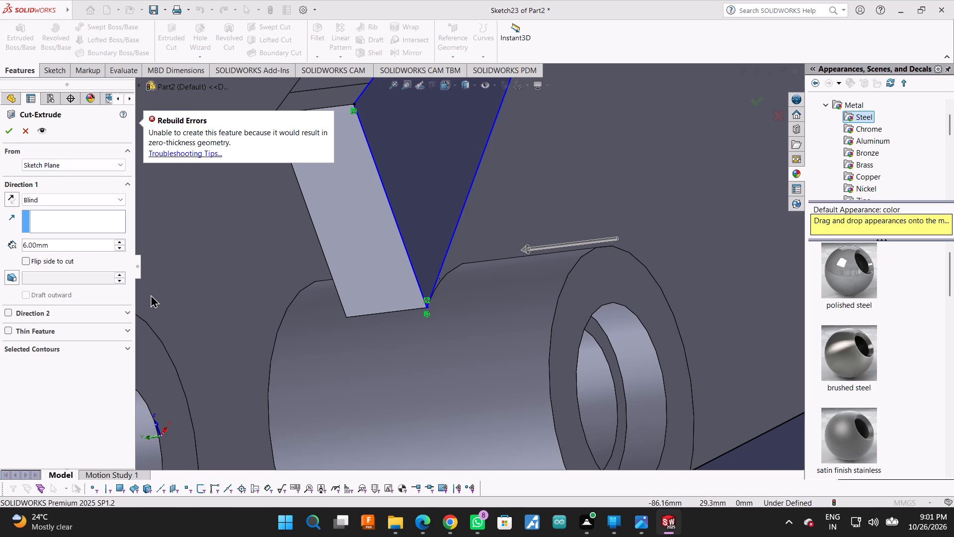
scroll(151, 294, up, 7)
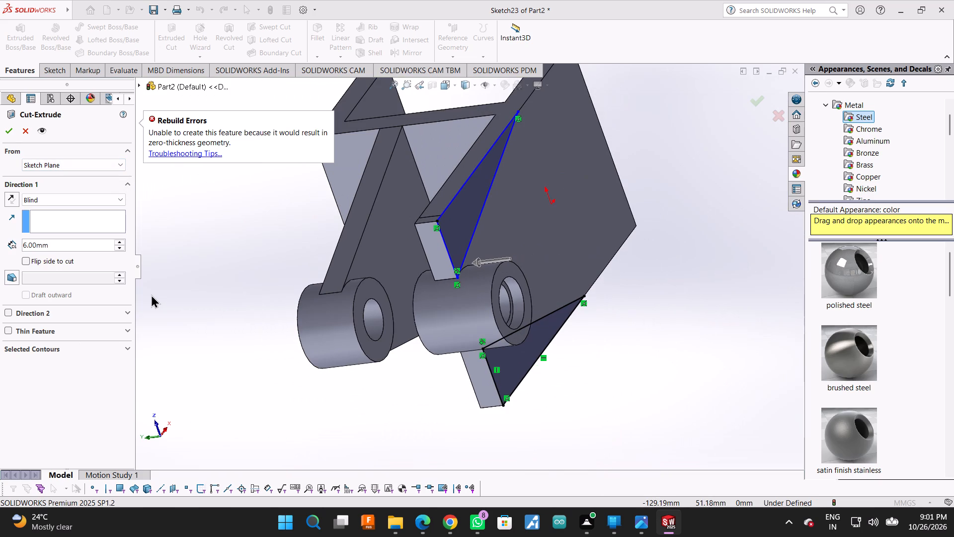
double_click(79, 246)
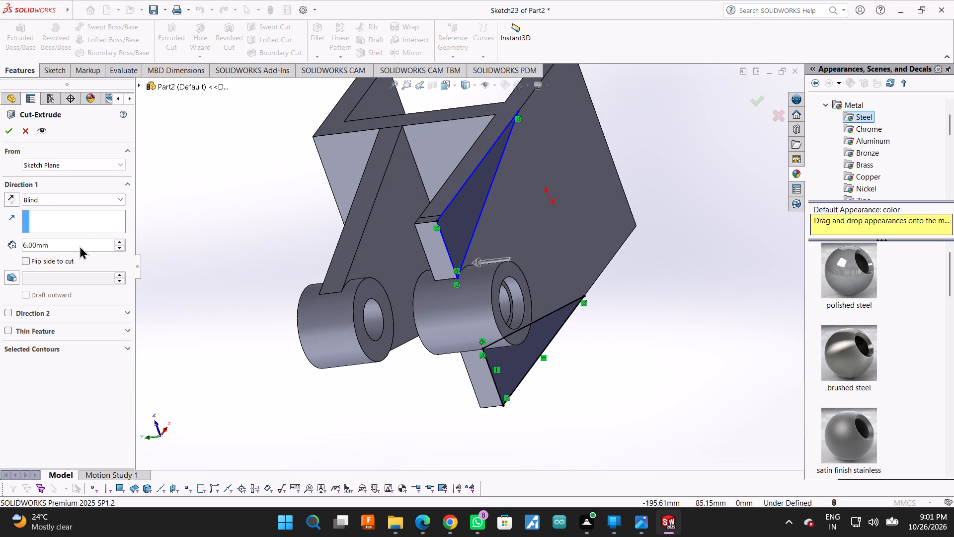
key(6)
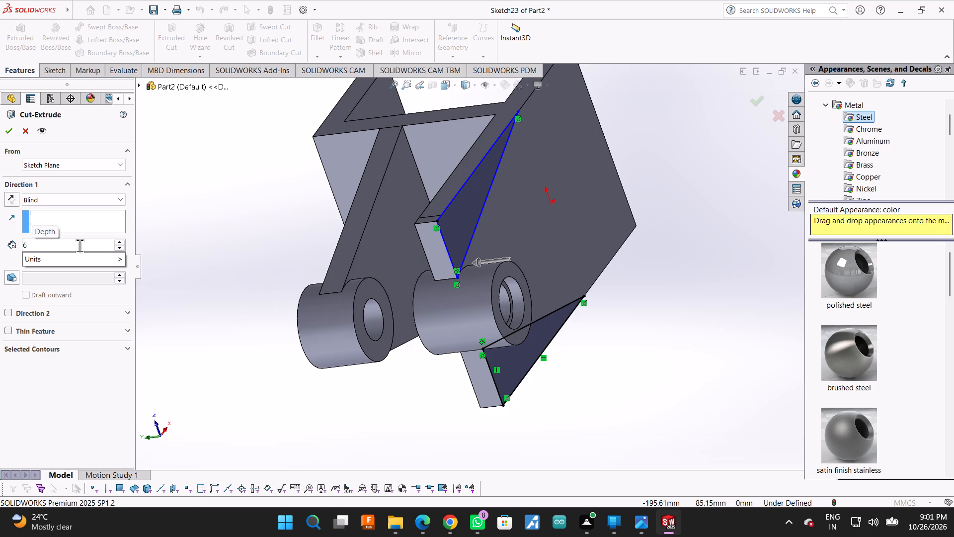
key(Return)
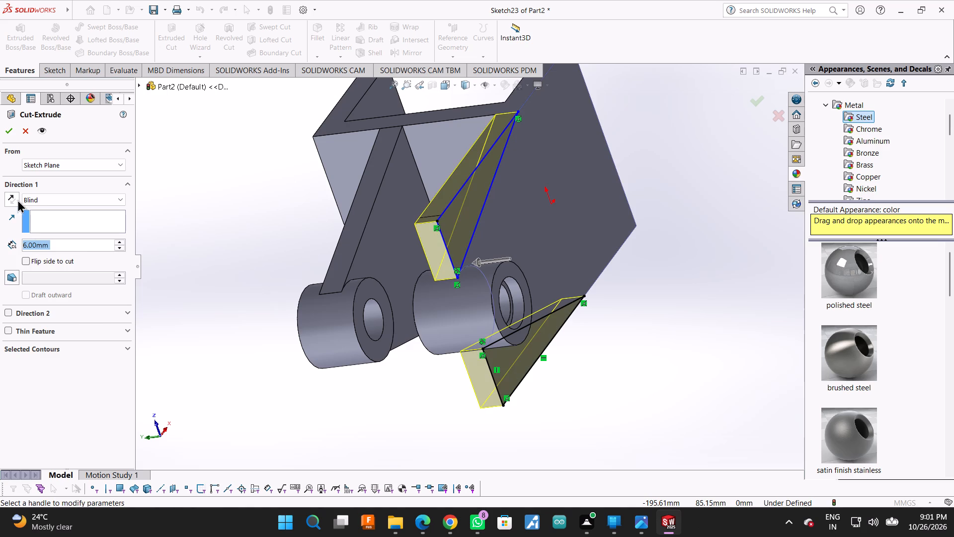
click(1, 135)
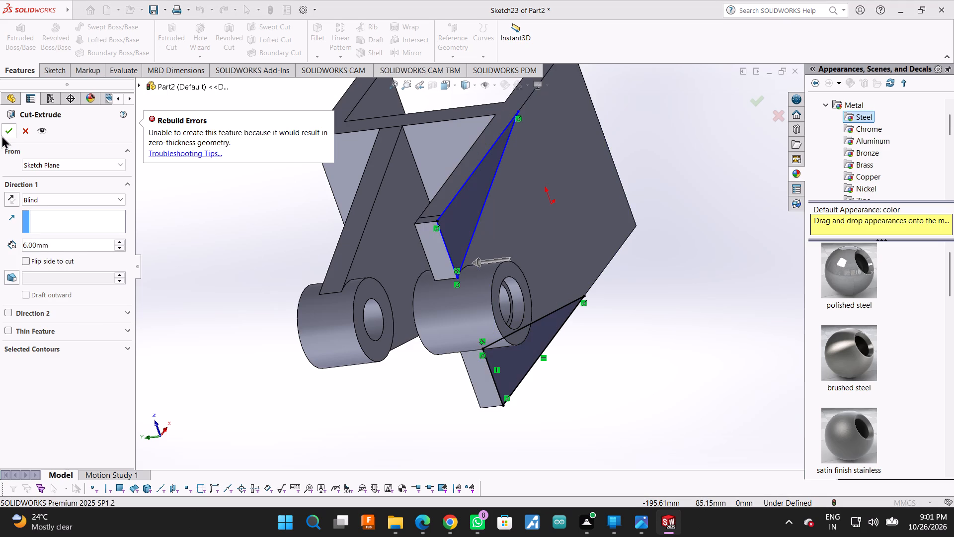
Examine the upper triangle's tip on the plate edge and both triangles around the boss, and leave the cut.
middle_drag(671, 201, 655, 233)
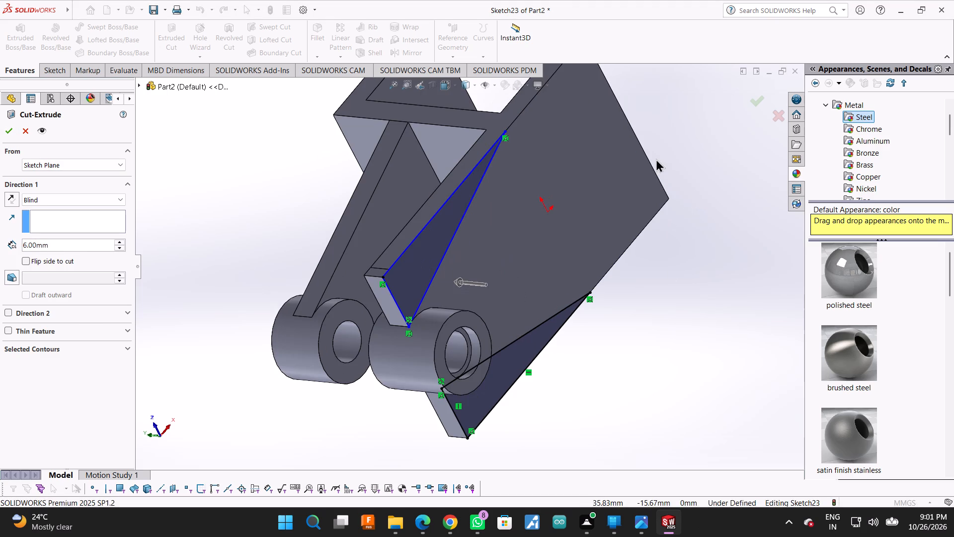
middle_click(634, 216)
middle_drag(627, 233, 611, 277)
scroll(525, 231, down, 3)
scroll(471, 207, down, 2)
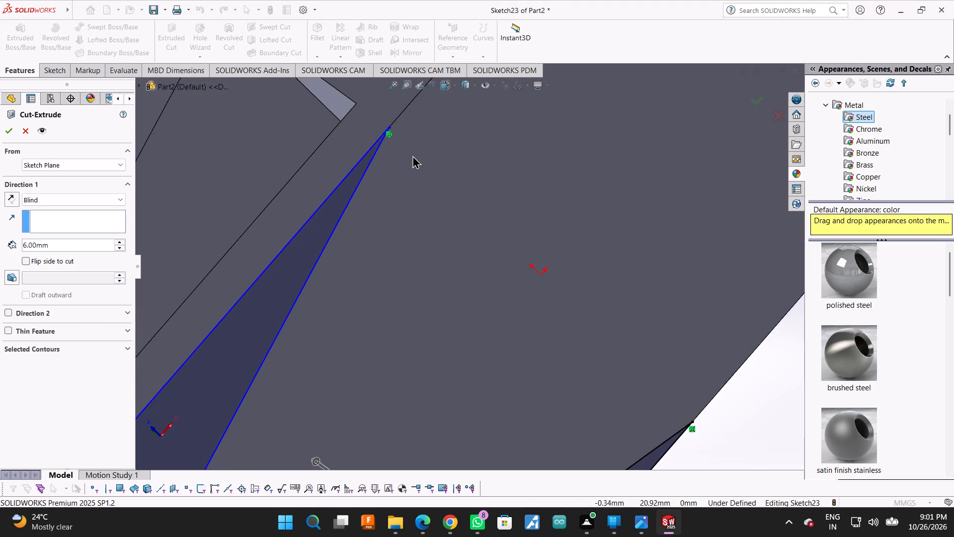
scroll(413, 156, down, 9)
scroll(442, 174, up, 7)
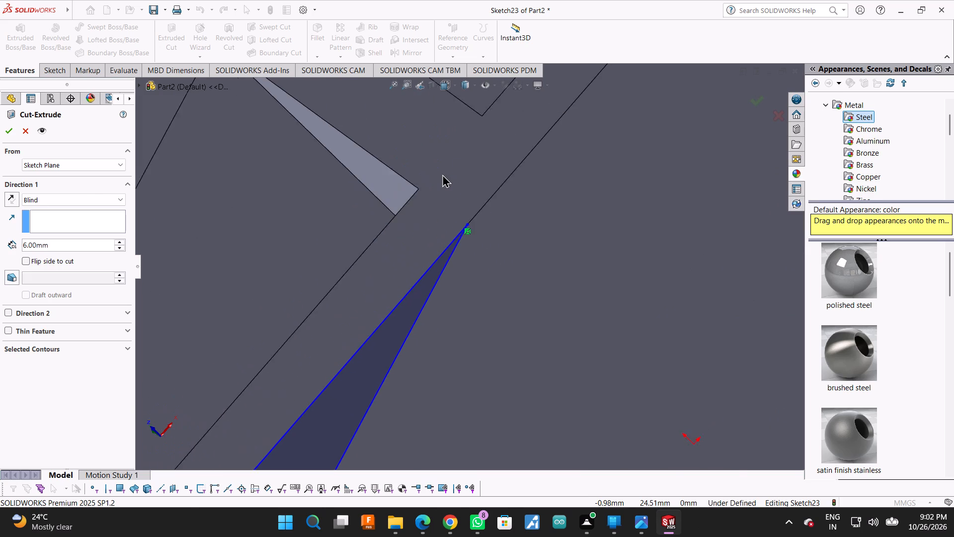
scroll(442, 174, up, 8)
scroll(531, 186, up, 2)
middle_drag(544, 444, 484, 418)
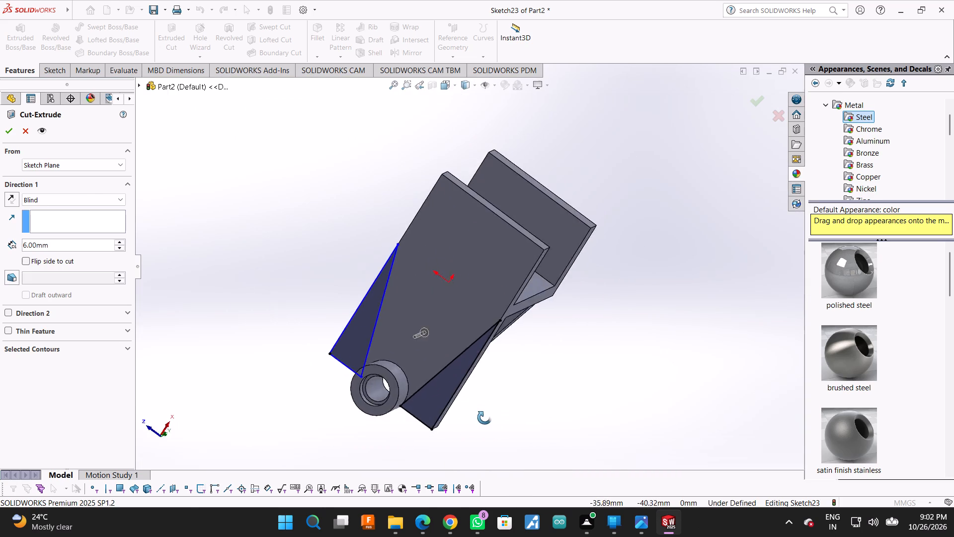
middle_drag(484, 418, 523, 360)
key(Escape)
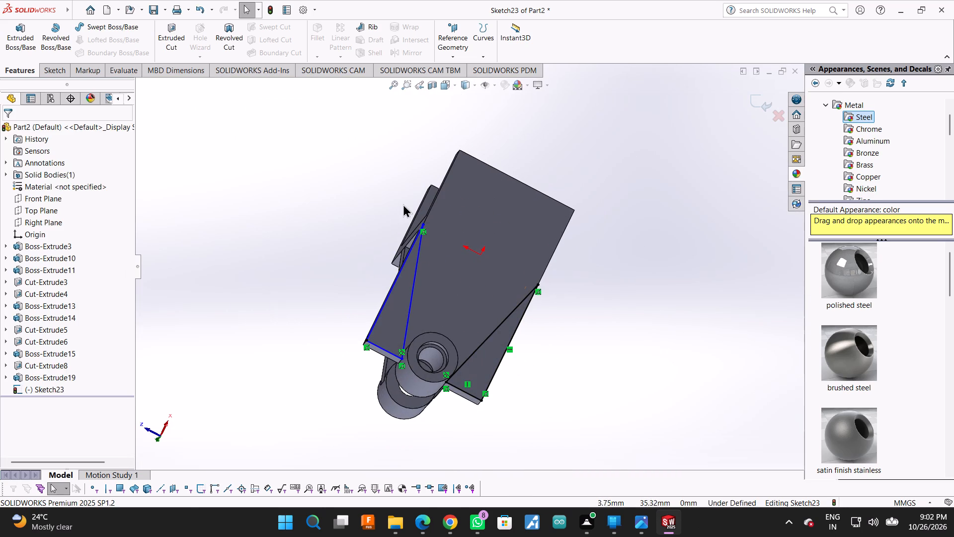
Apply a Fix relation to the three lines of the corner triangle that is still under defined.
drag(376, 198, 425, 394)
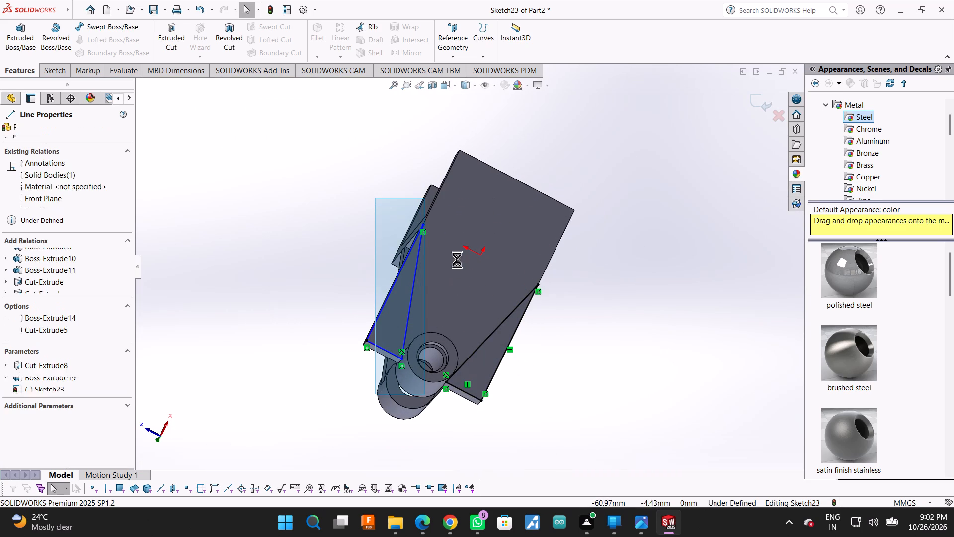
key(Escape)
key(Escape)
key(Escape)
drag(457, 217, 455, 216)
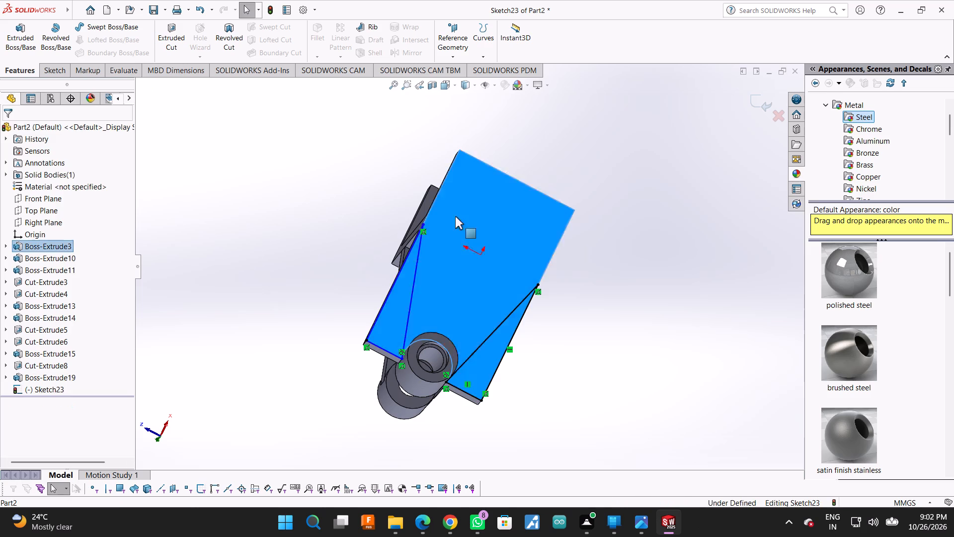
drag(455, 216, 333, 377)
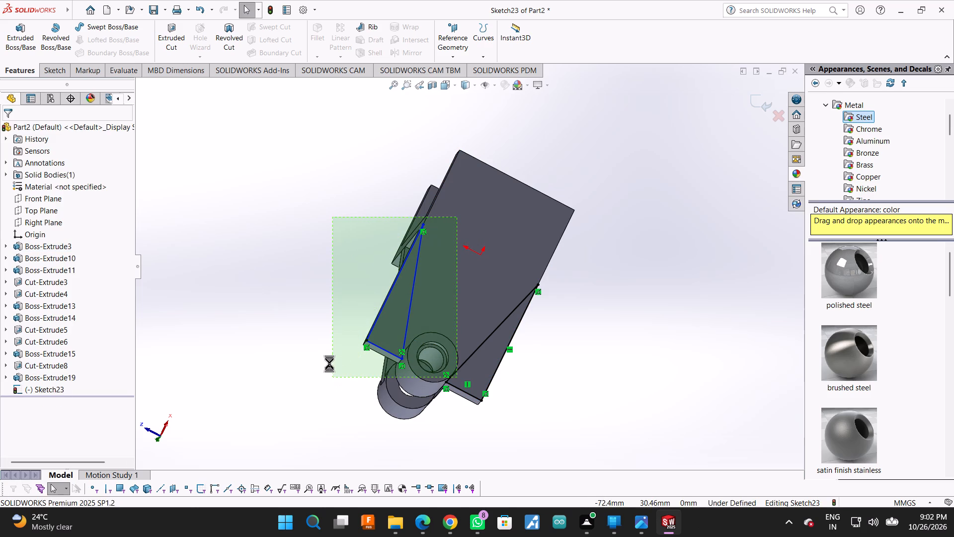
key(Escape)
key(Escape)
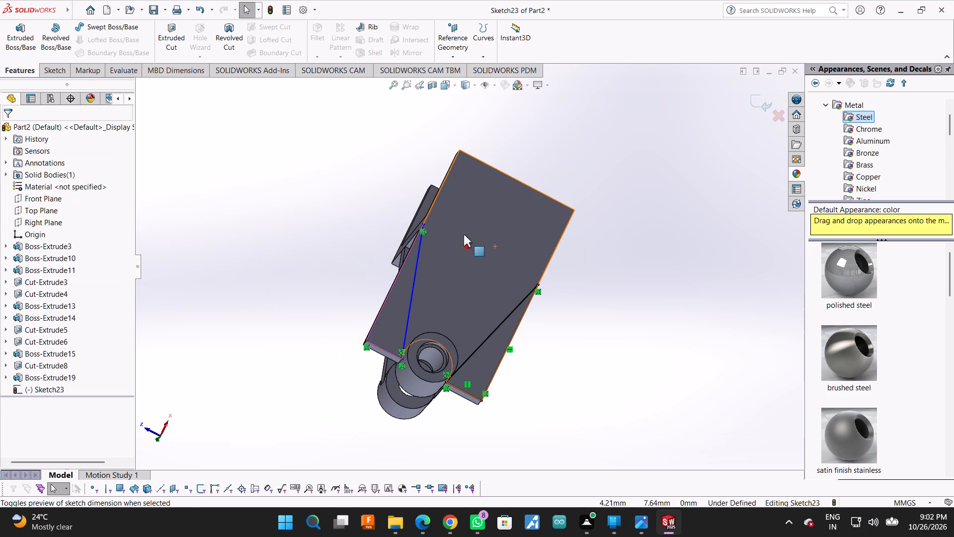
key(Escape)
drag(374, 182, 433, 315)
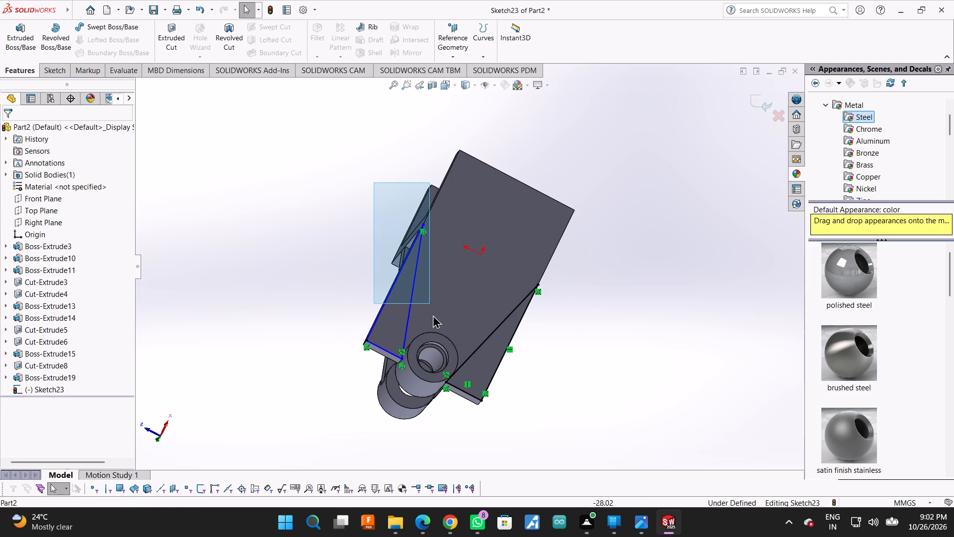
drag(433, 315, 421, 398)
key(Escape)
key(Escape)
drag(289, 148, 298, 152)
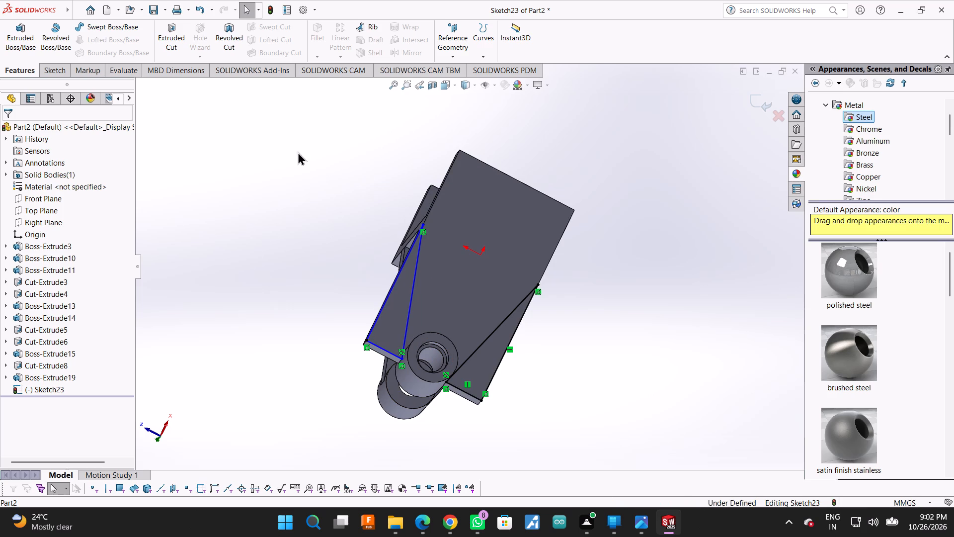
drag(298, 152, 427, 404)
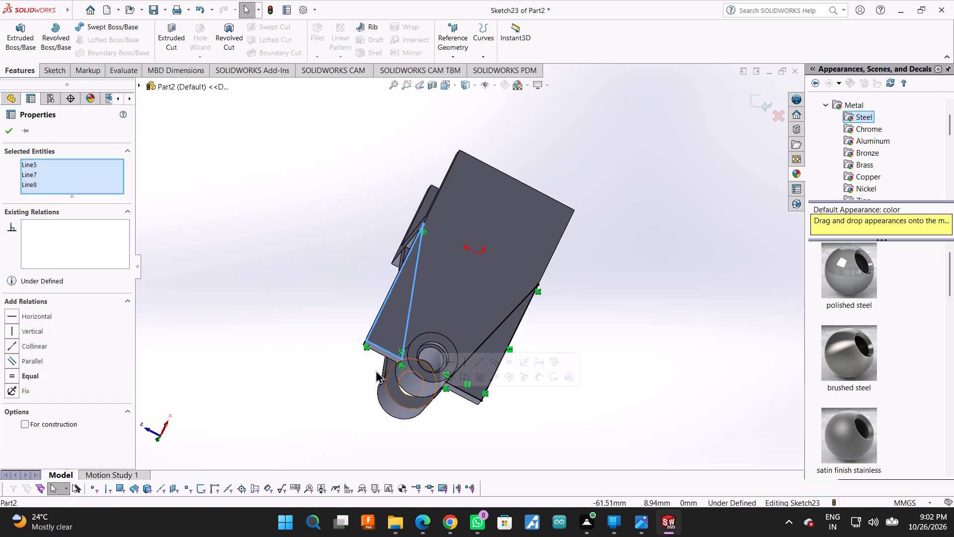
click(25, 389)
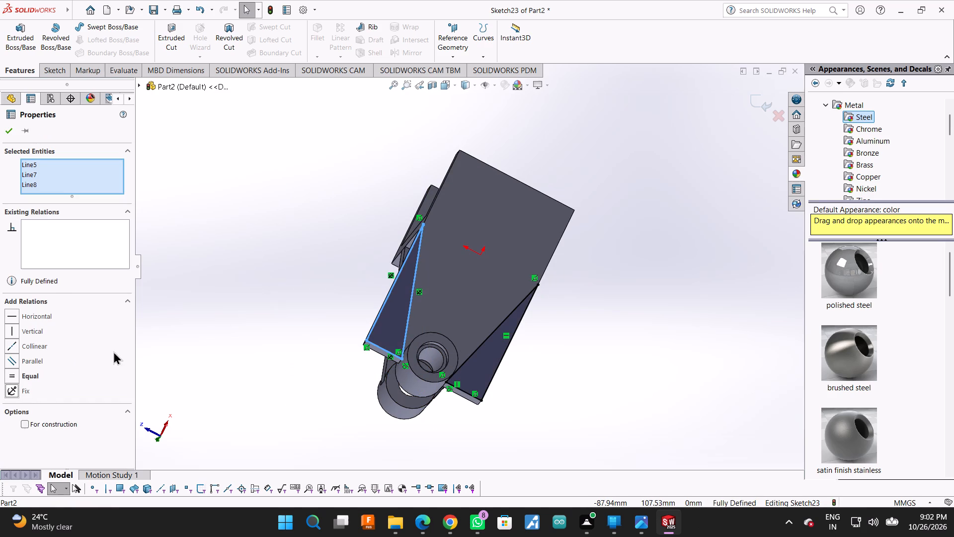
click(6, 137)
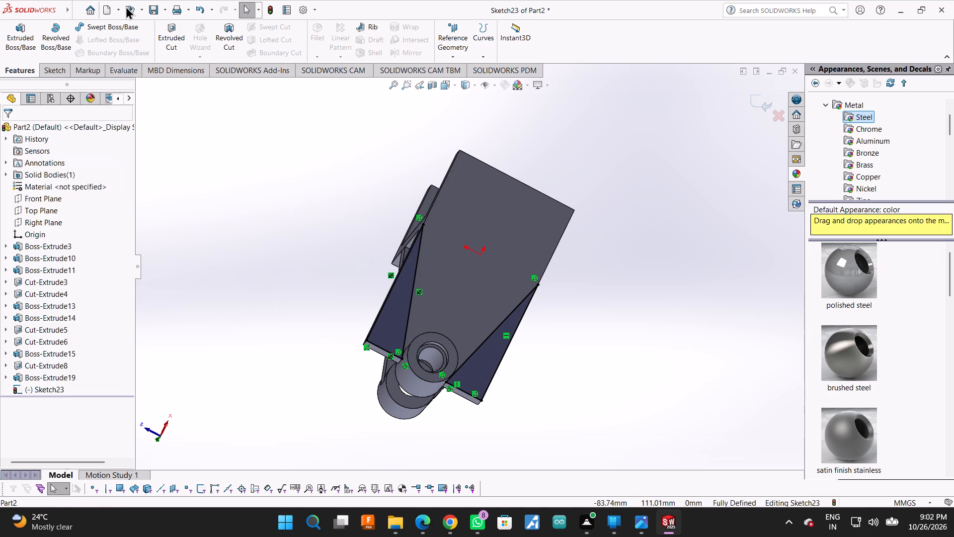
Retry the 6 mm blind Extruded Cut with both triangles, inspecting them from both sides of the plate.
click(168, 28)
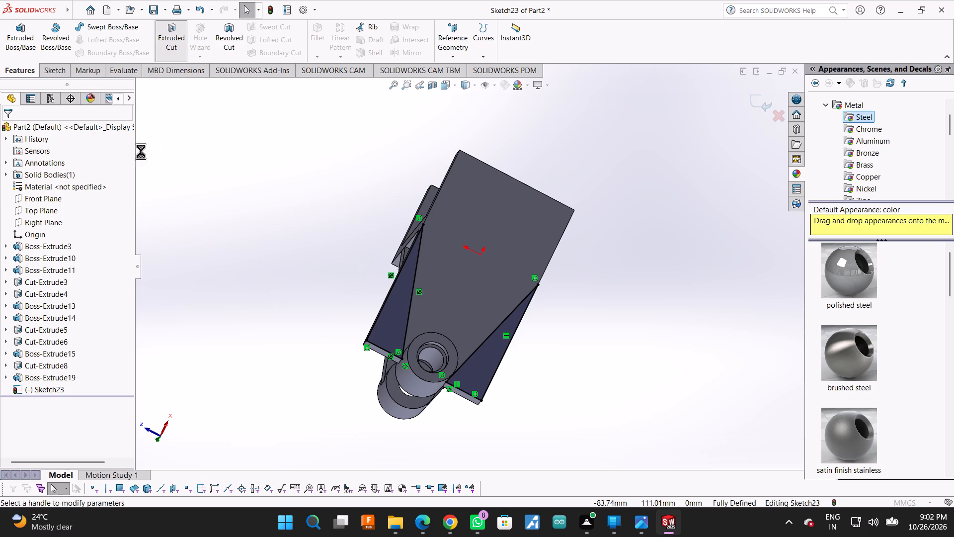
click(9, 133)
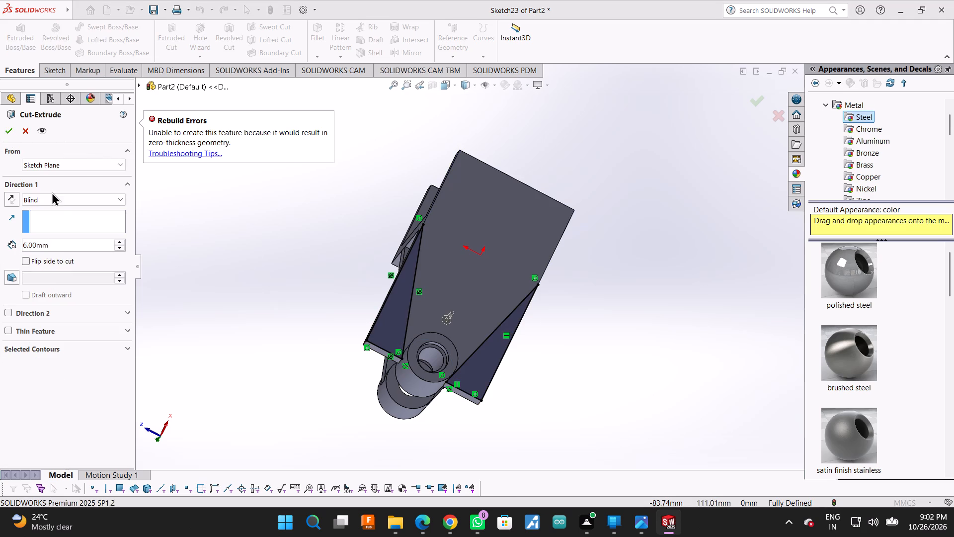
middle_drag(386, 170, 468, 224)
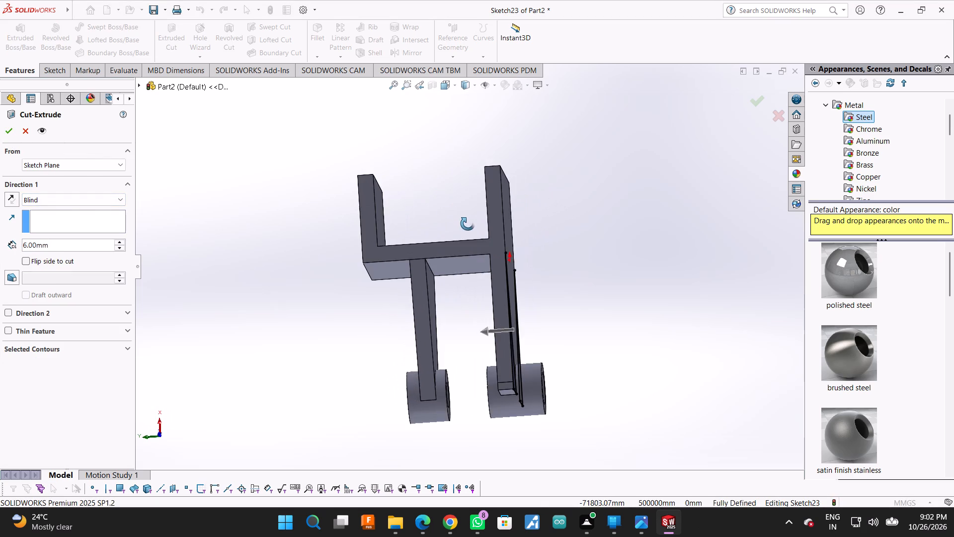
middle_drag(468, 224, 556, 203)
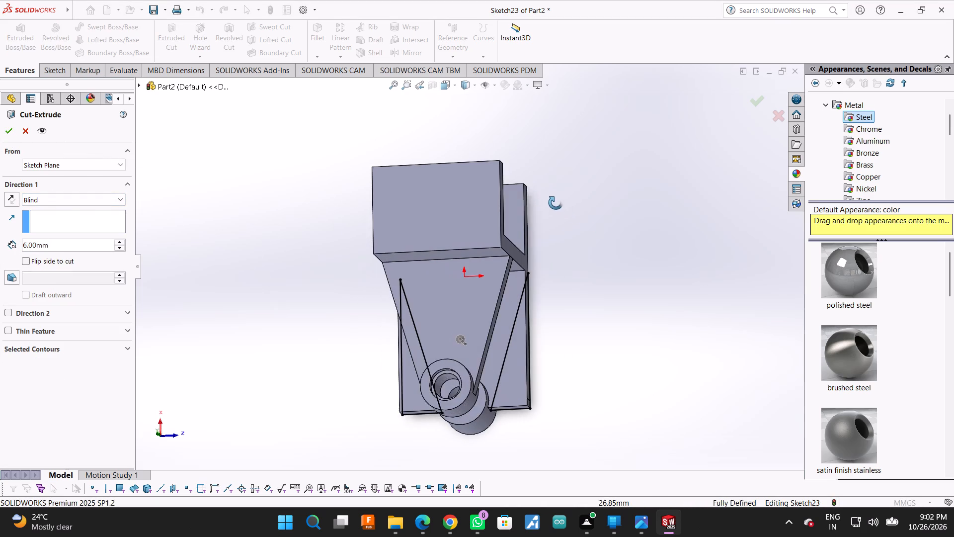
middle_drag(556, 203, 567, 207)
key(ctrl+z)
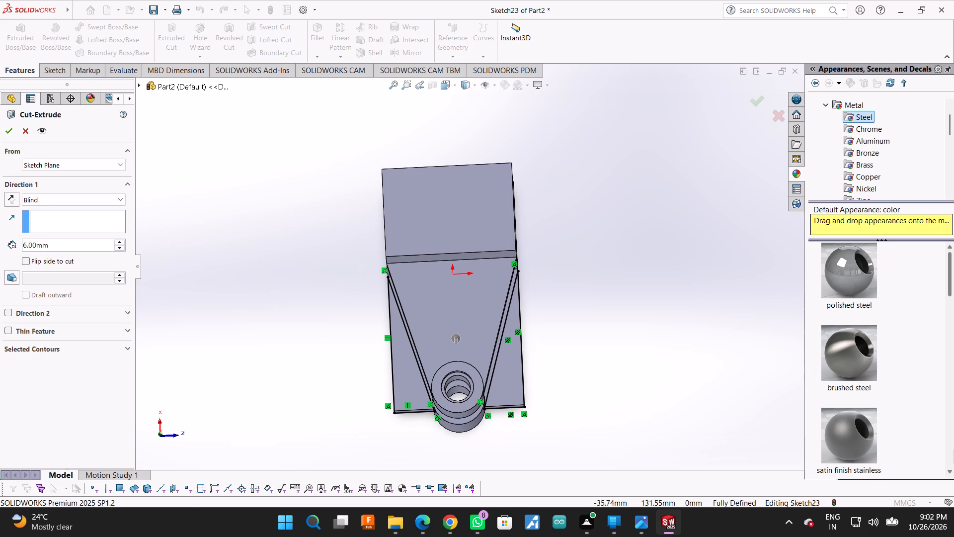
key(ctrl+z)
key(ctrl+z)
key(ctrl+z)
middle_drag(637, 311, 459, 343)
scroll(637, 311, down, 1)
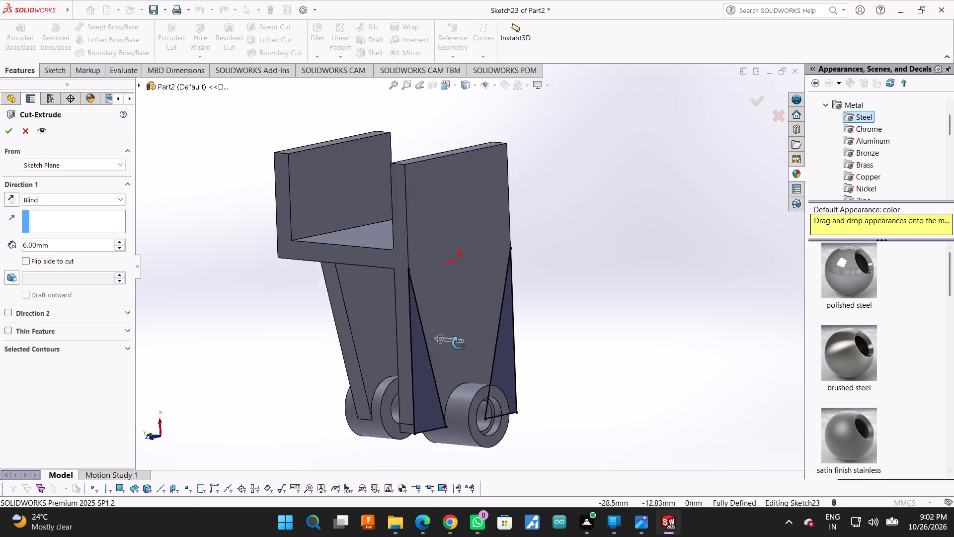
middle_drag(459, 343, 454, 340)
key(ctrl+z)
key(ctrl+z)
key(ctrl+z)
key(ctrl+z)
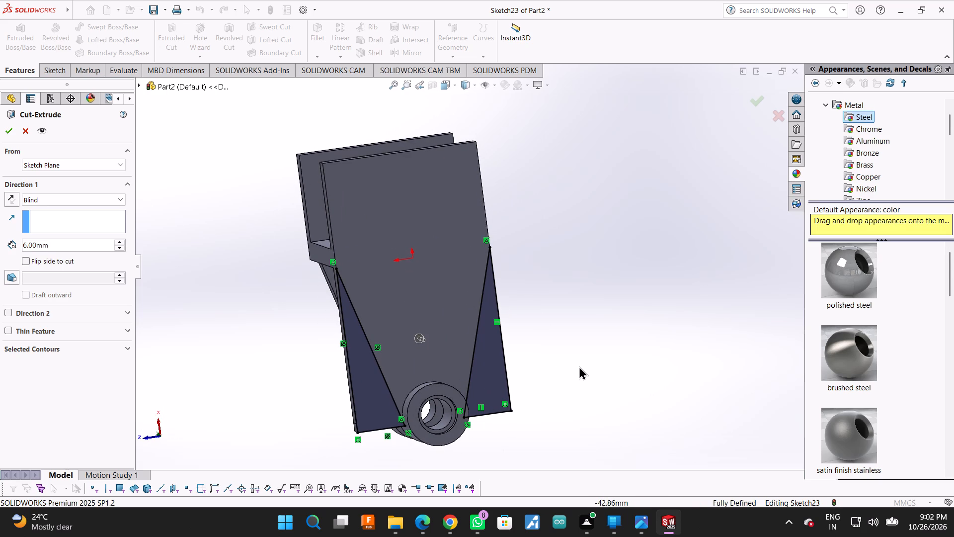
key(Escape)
Undo the Fix relation and all line work of the corner-triangle sketch, back past the start of the sketch.
key(ctrl+z)
key(ctrl+z)
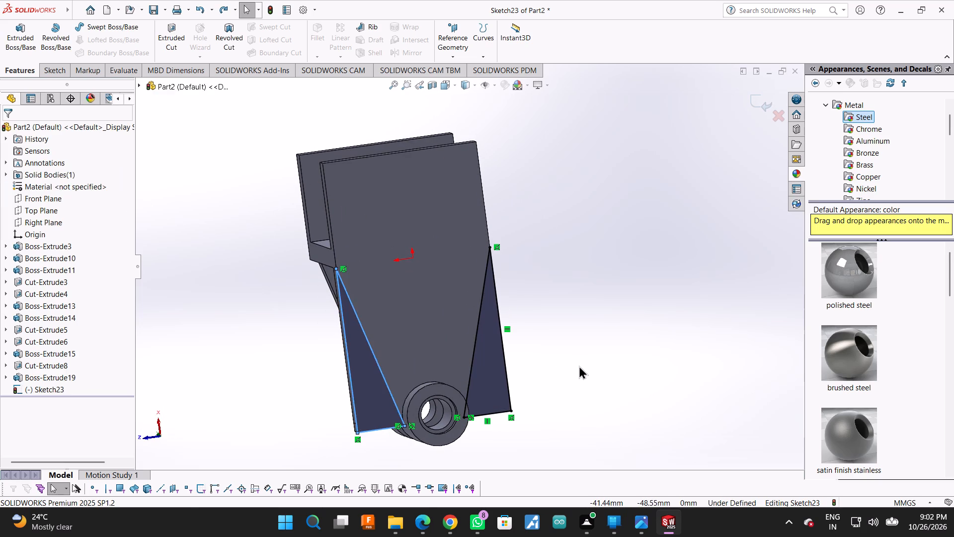
key(ctrl+z)
key(ctrl+z)
key(ctrl+z)
key(ctrl+z)
key(ctrl+z)
key(ctrl+z)
key(ctrl+z)
key(ctrl+z)
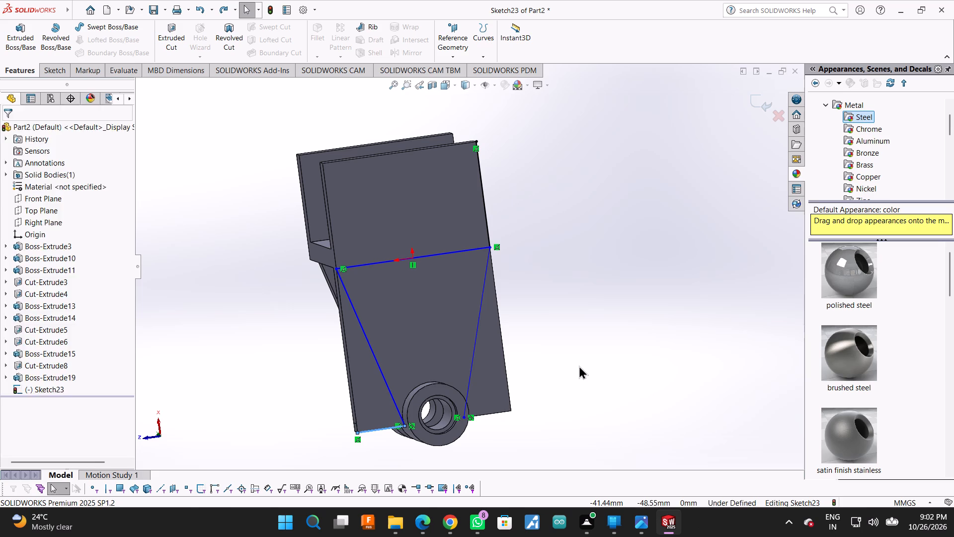
key(ctrl+z)
key(ctrl+z)
key(ctrl+z)
key(ctrl+z)
key(ctrl+z)
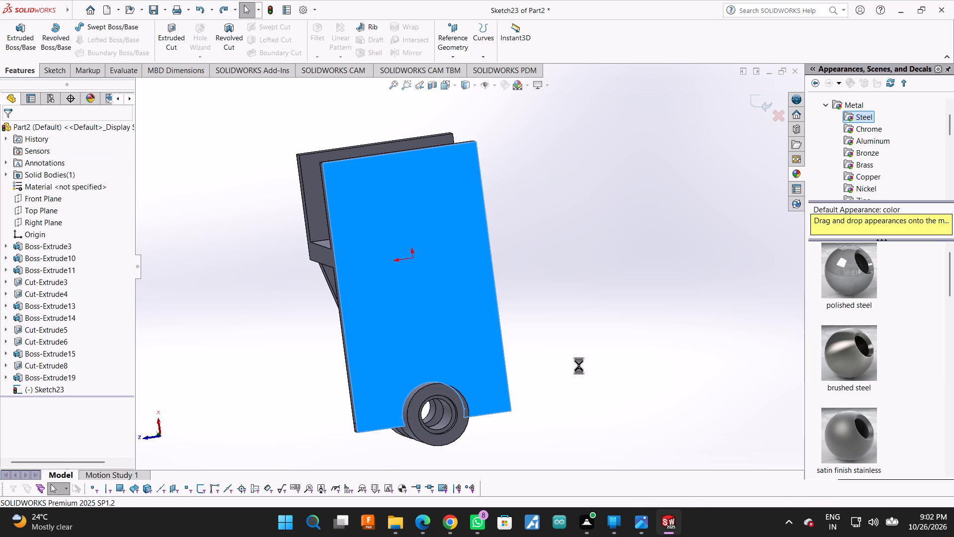
Redo the Boss-Extrude19 feature that was undone along with the triangle sketch.
scroll(598, 362, up, 1)
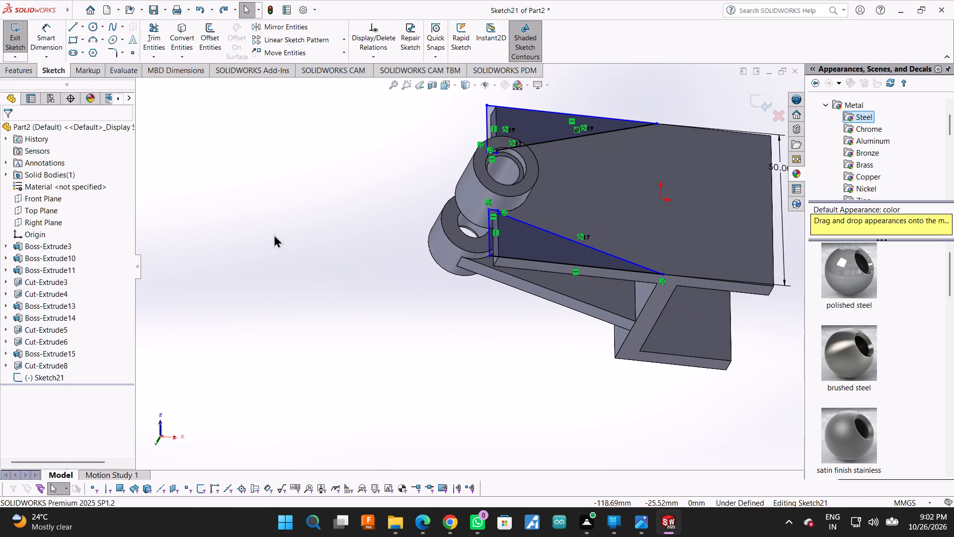
click(220, 14)
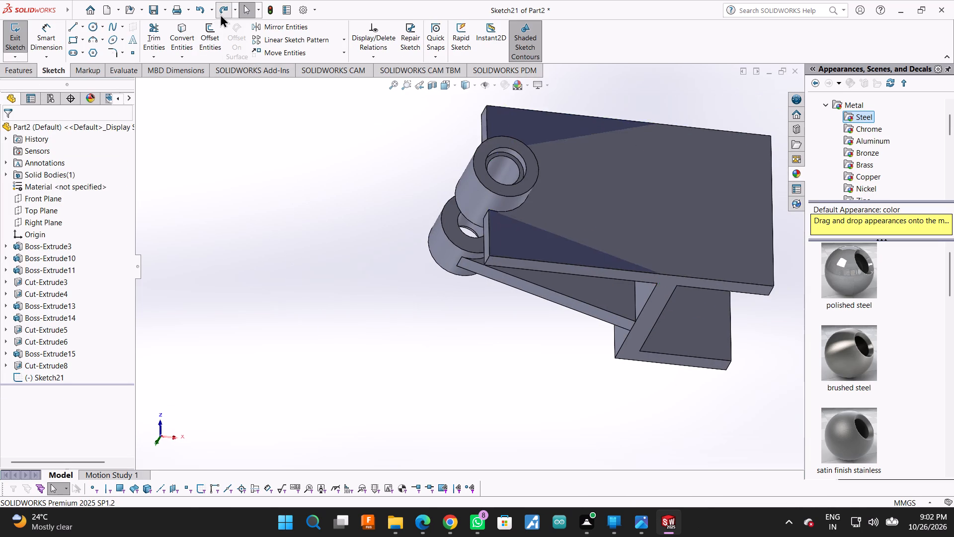
scroll(464, 235, up, 1)
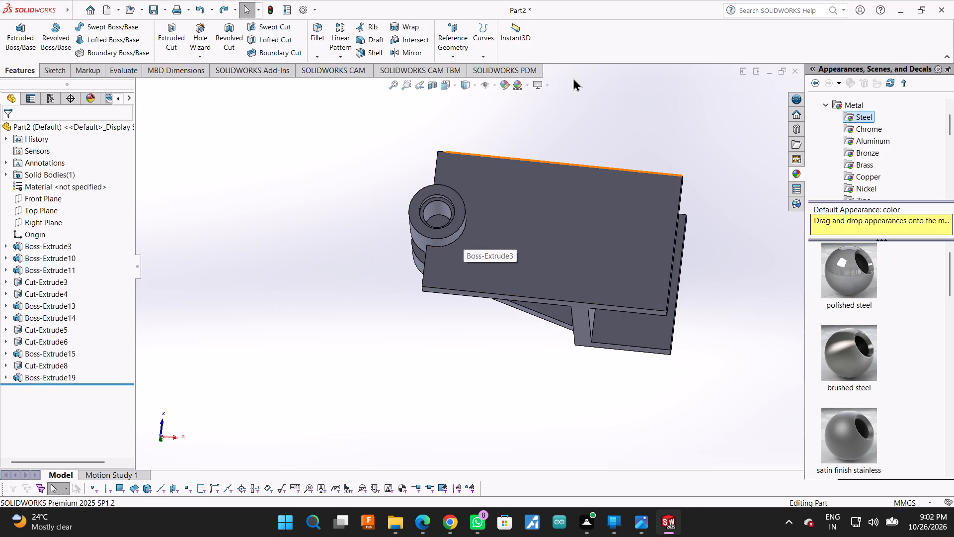
Start a new sketch on the lower plate's inner face, which carries the round boss.
middle_drag(574, 78, 581, 243)
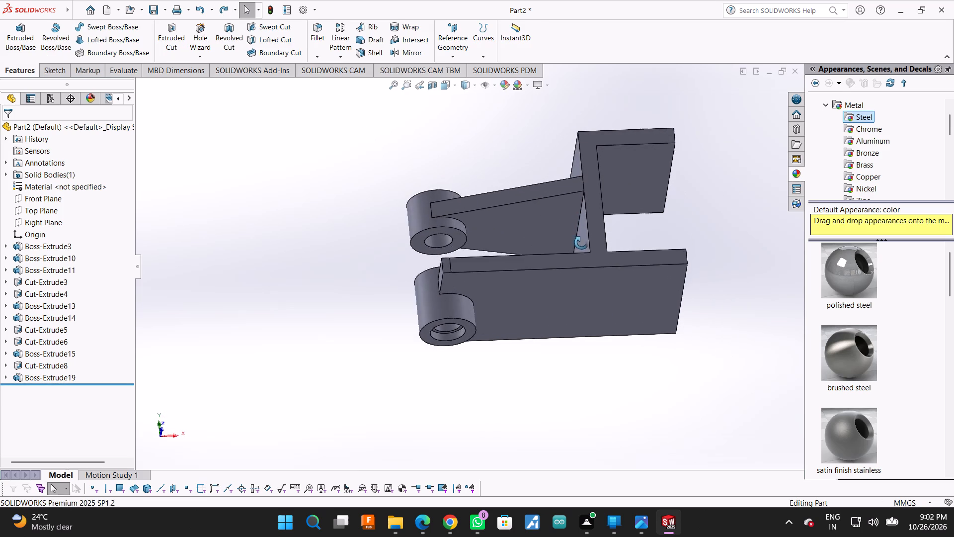
middle_drag(581, 243, 585, 347)
click(568, 303)
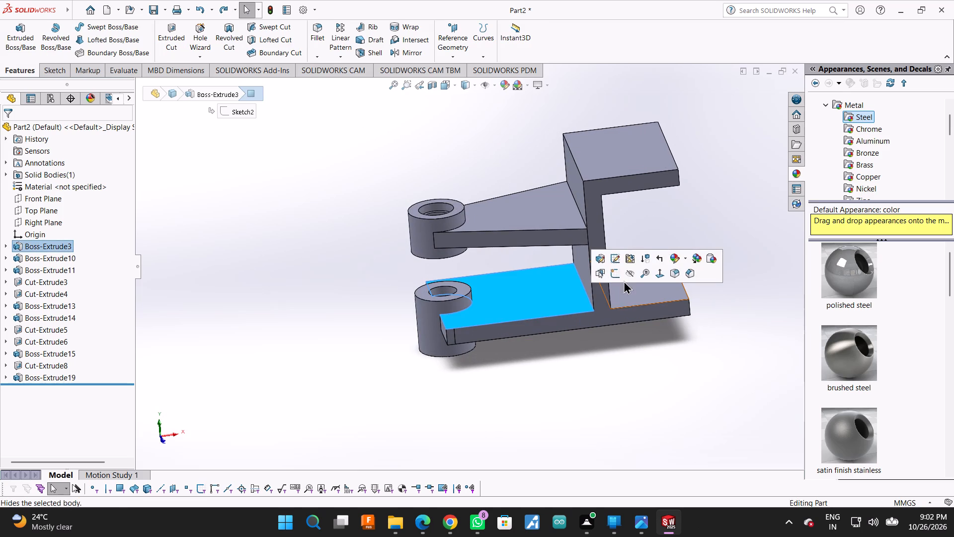
click(618, 278)
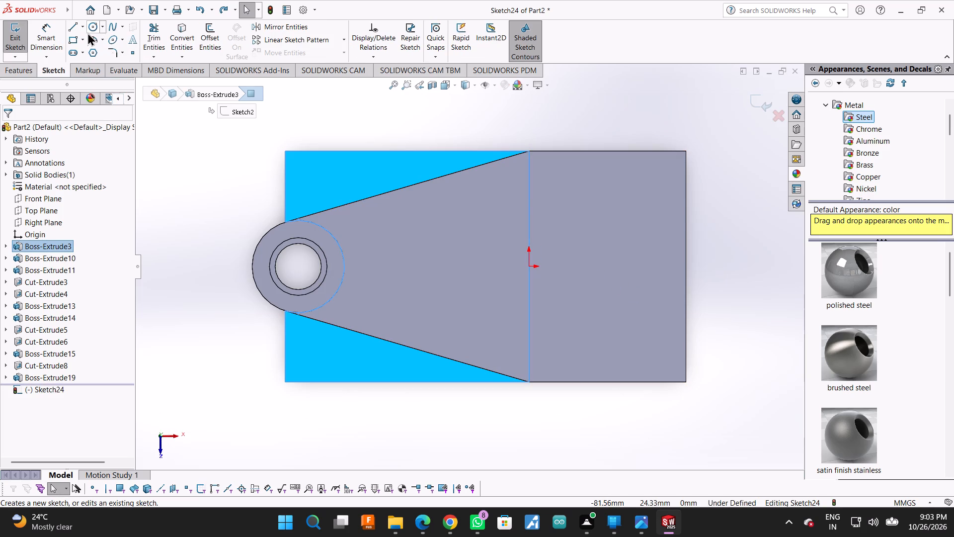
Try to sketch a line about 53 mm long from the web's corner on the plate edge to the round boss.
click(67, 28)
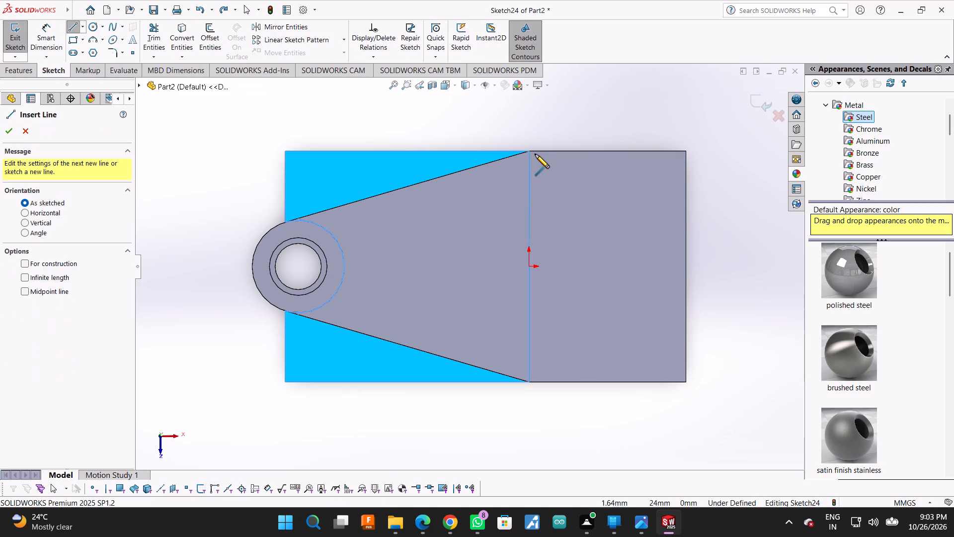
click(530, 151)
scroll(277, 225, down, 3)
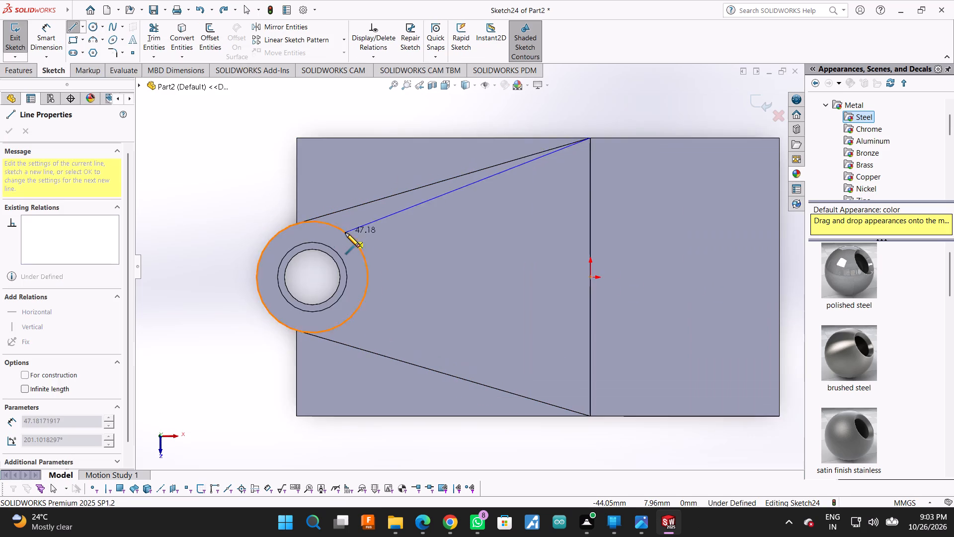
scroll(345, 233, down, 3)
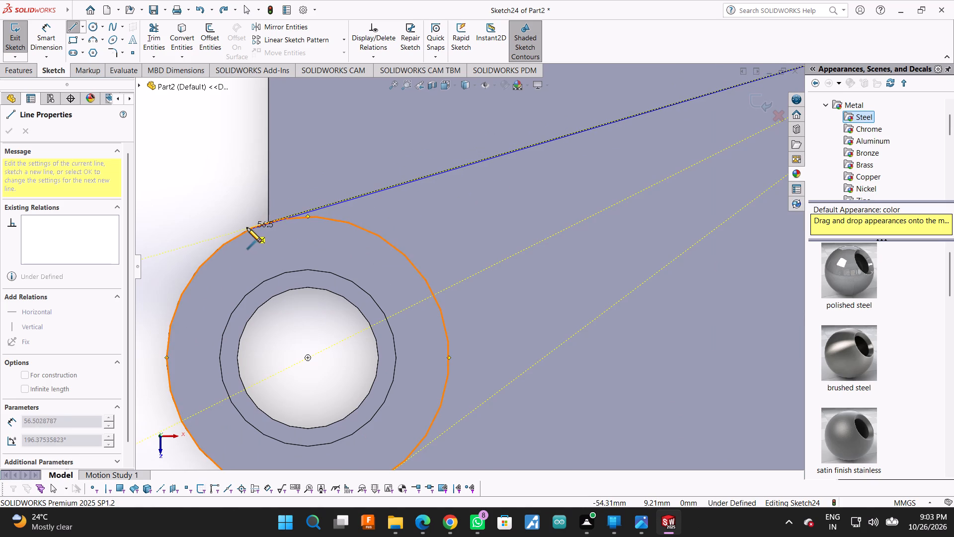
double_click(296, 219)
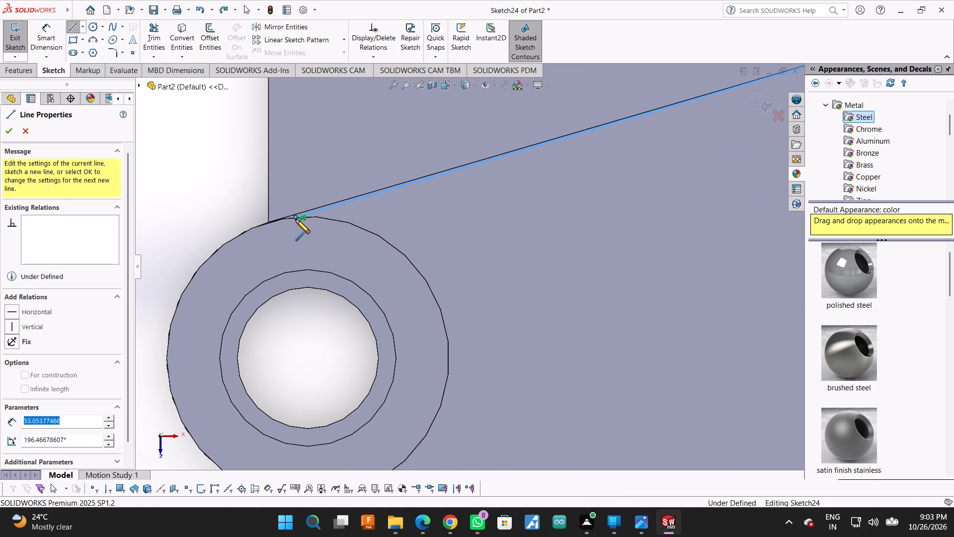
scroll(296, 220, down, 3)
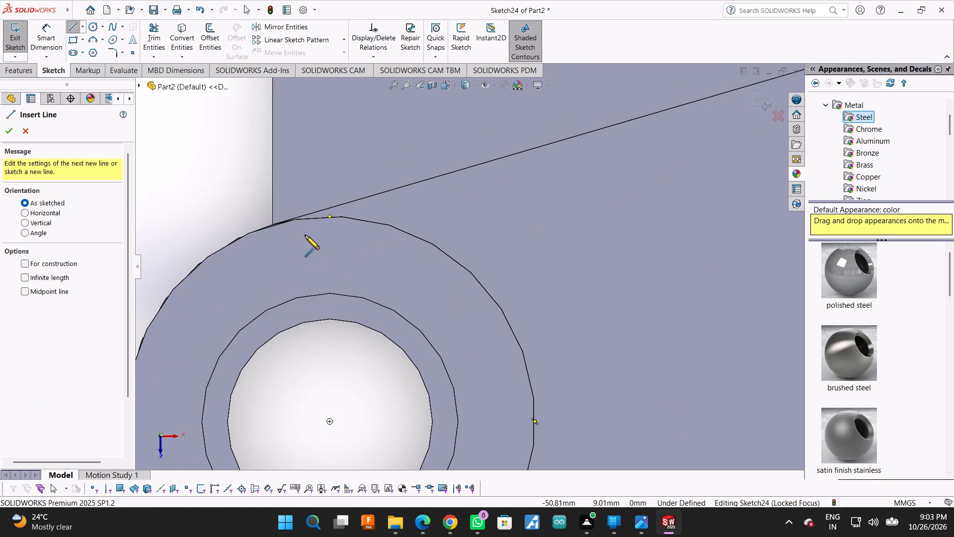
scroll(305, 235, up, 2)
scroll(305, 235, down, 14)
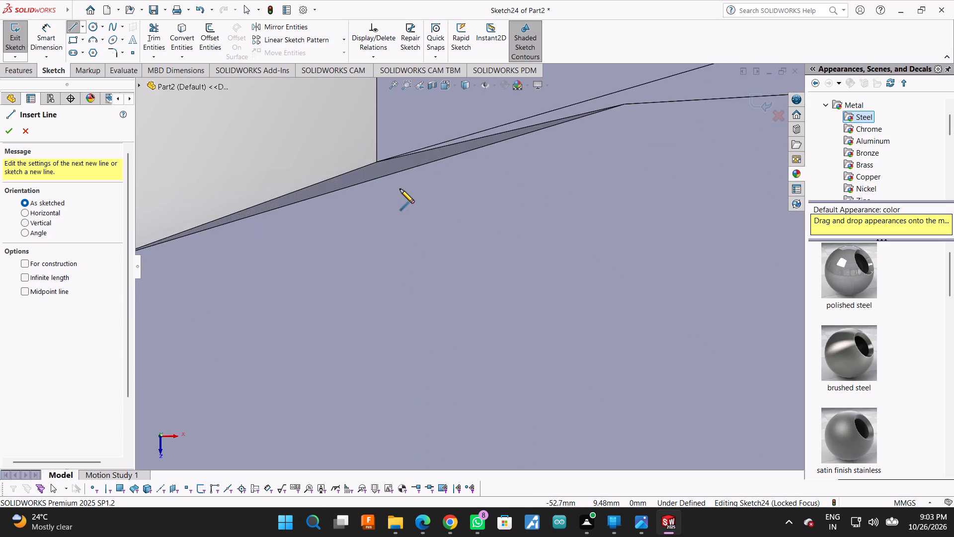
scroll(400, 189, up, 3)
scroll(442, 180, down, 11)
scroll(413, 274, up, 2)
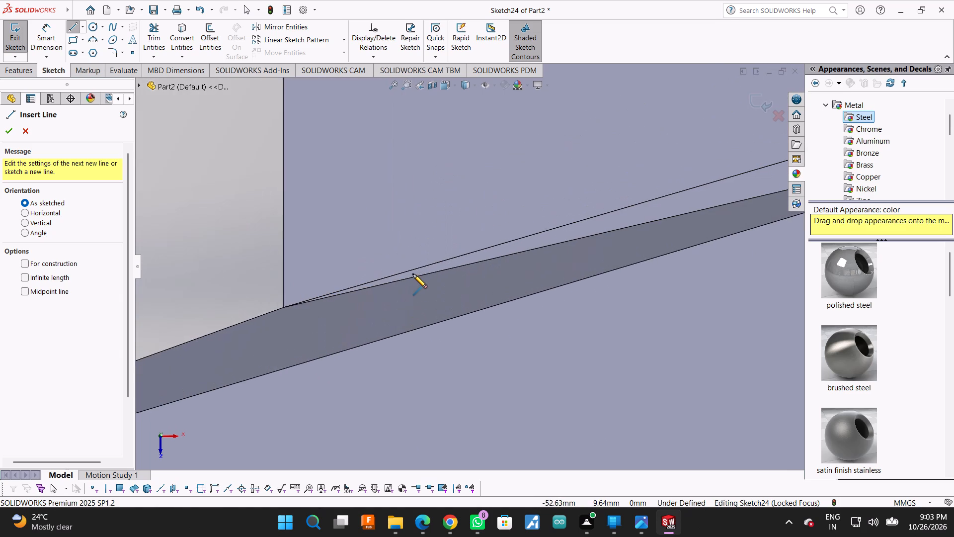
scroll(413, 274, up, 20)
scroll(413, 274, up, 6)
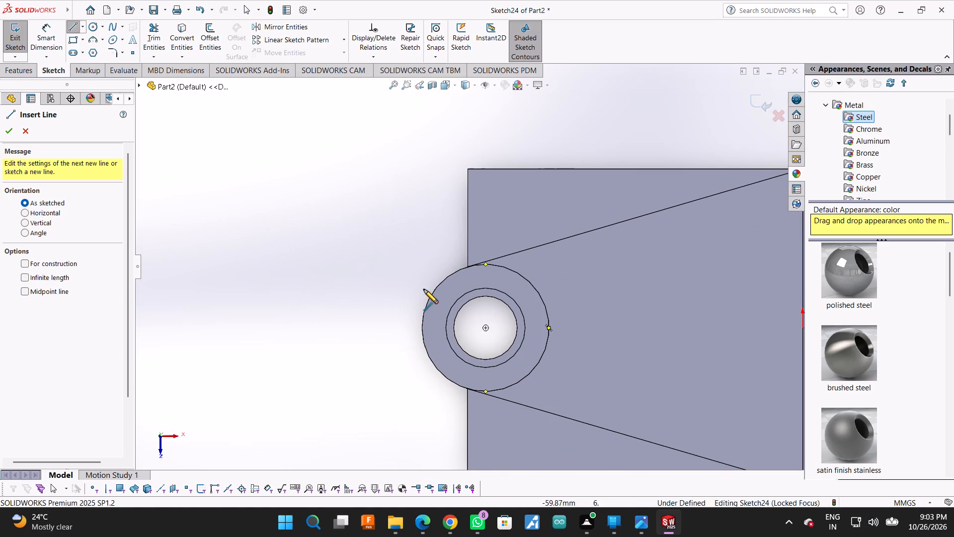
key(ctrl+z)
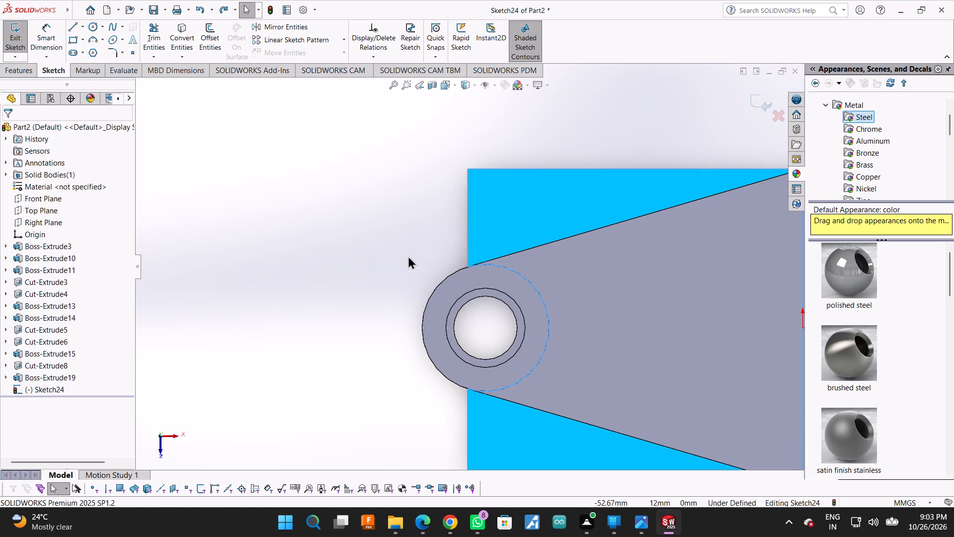
Sketch a slanted line about 55 mm long from the web's corner on the plate's long edge to the boss's outer circle.
click(79, 27)
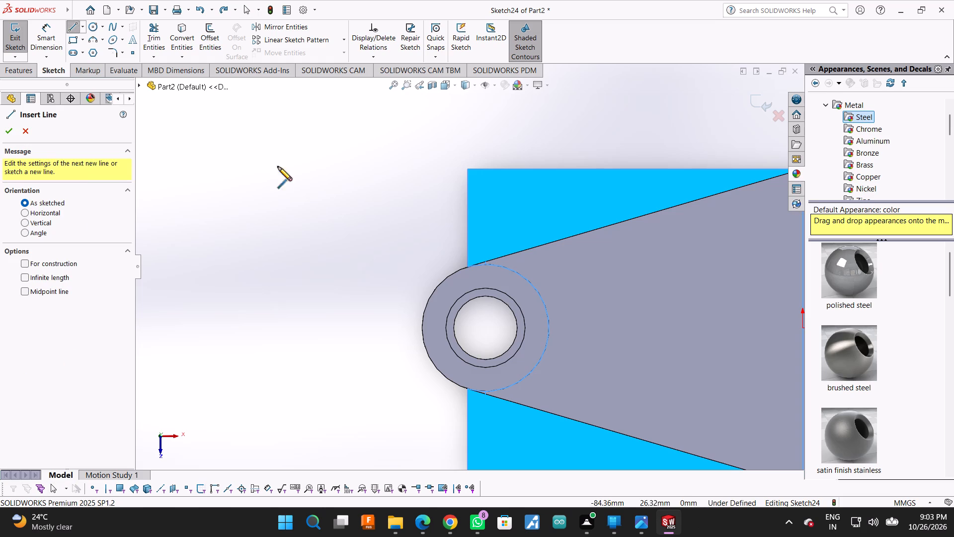
scroll(427, 223, up, 4)
scroll(609, 221, down, 5)
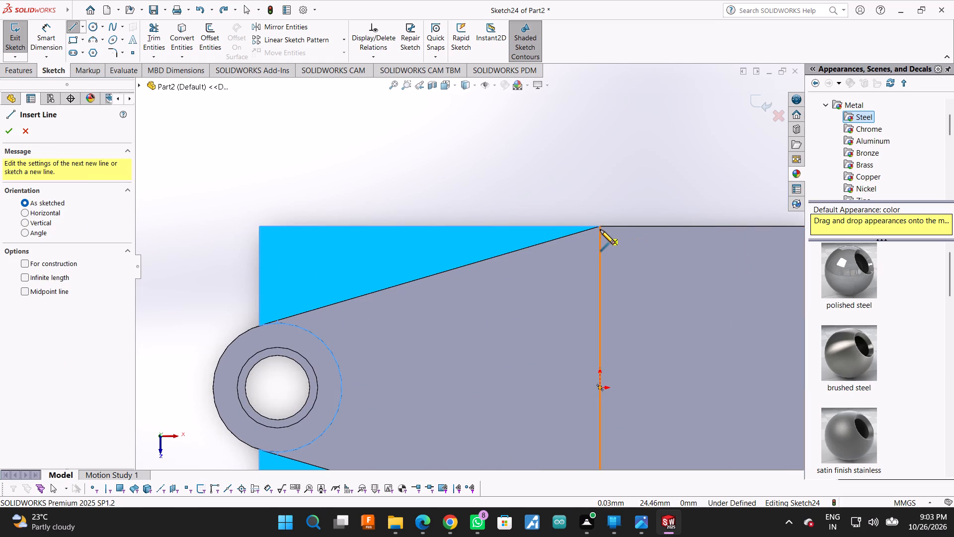
click(598, 227)
scroll(326, 294, down, 6)
scroll(207, 354, down, 4)
scroll(280, 366, down, 5)
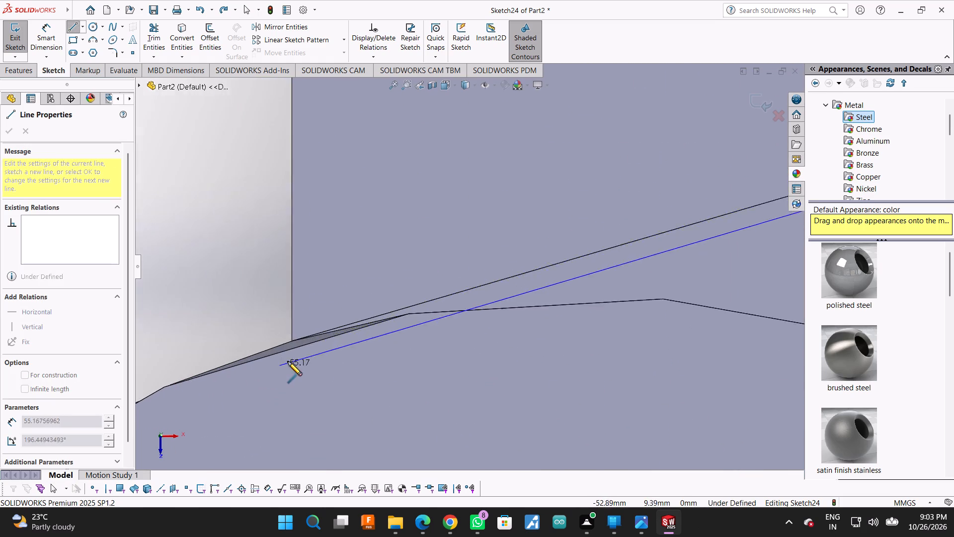
scroll(288, 361, down, 2)
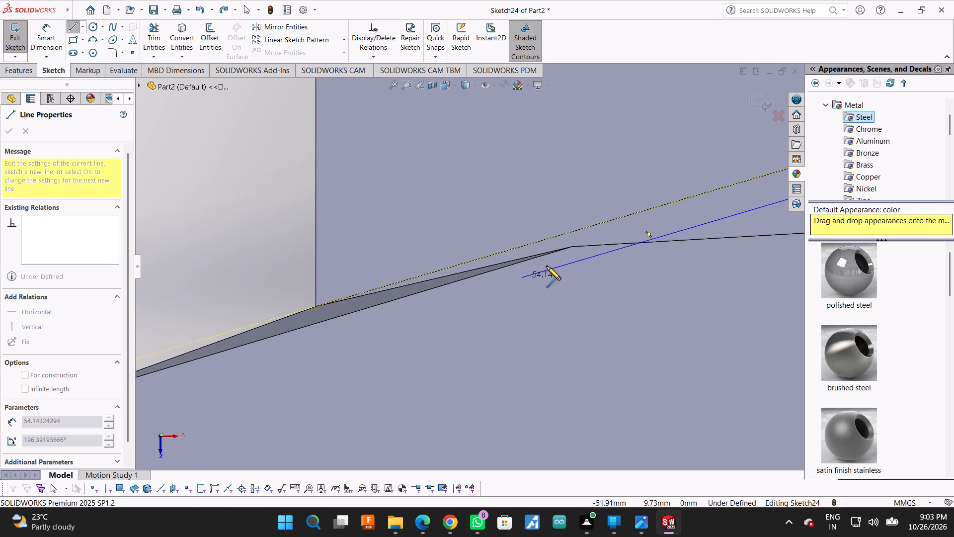
scroll(473, 260, up, 5)
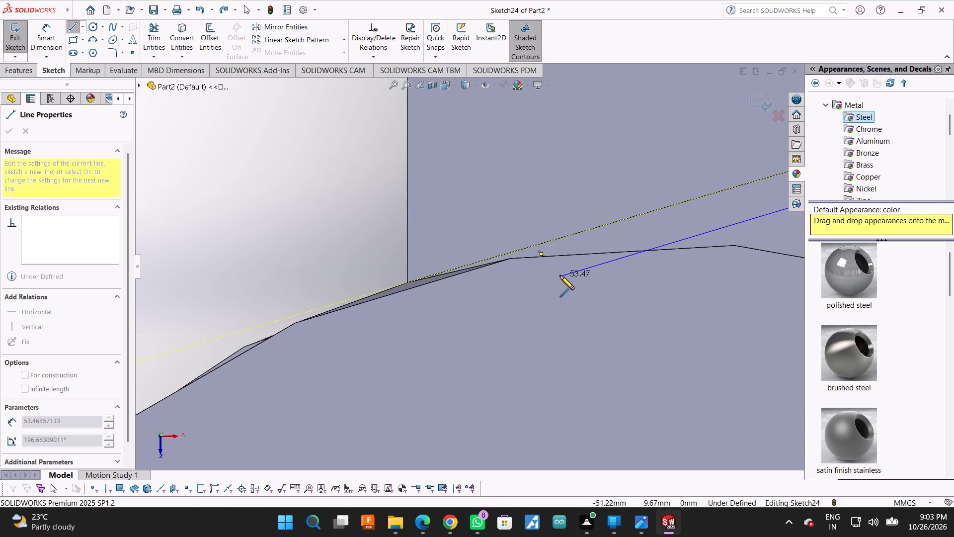
click(385, 291)
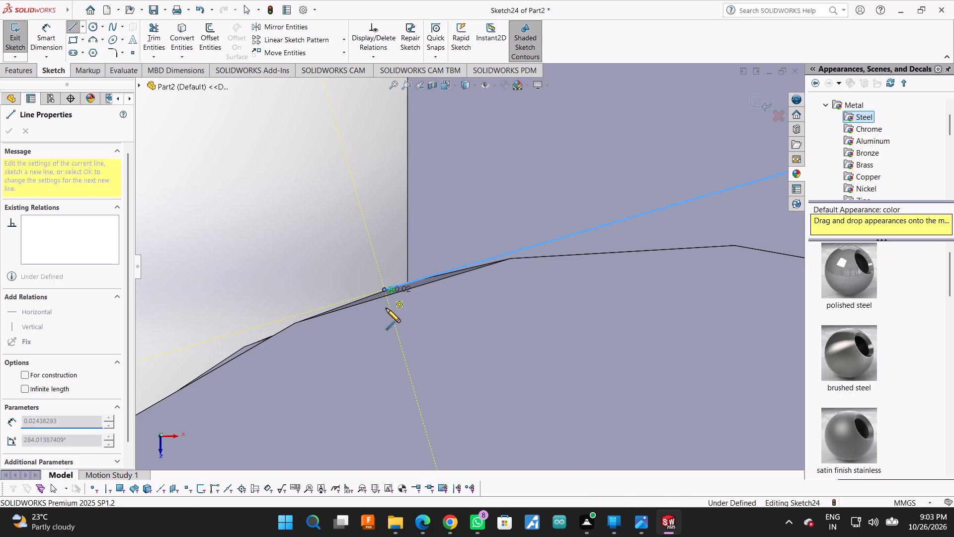
Continue the line chain about 19 mm across the boss, plus a slanted line about 56 mm long to the plate's opposite long edge at the web.
scroll(385, 330, up, 13)
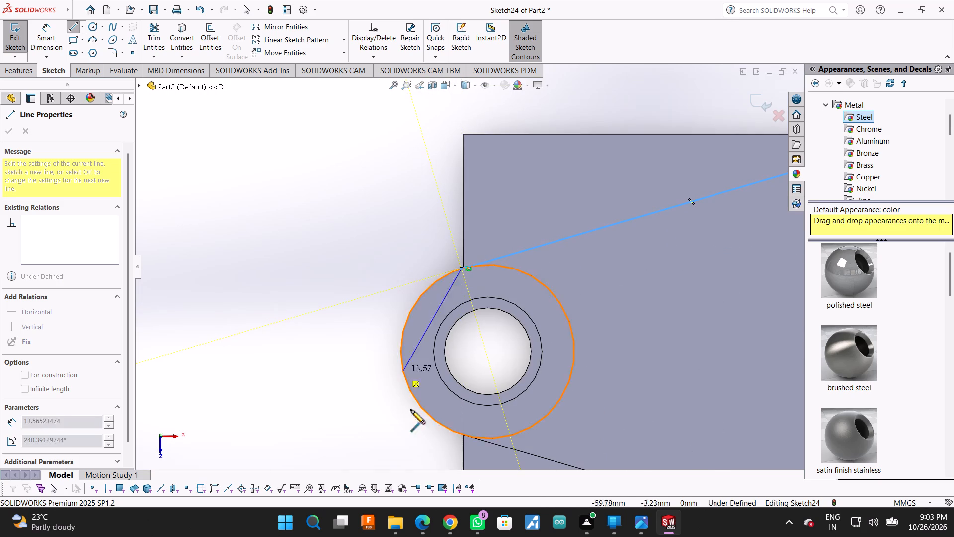
scroll(446, 253, down, 6)
scroll(474, 299, up, 9)
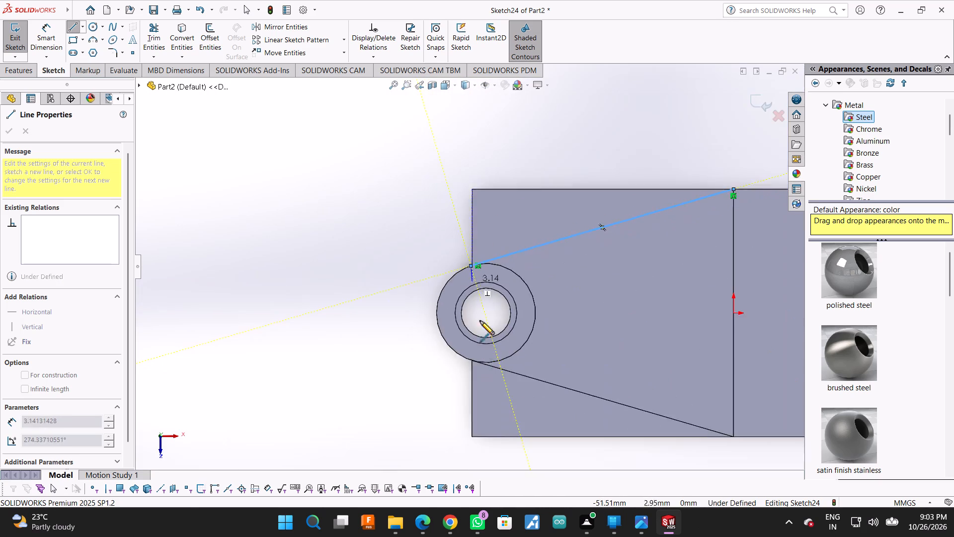
scroll(480, 357, down, 14)
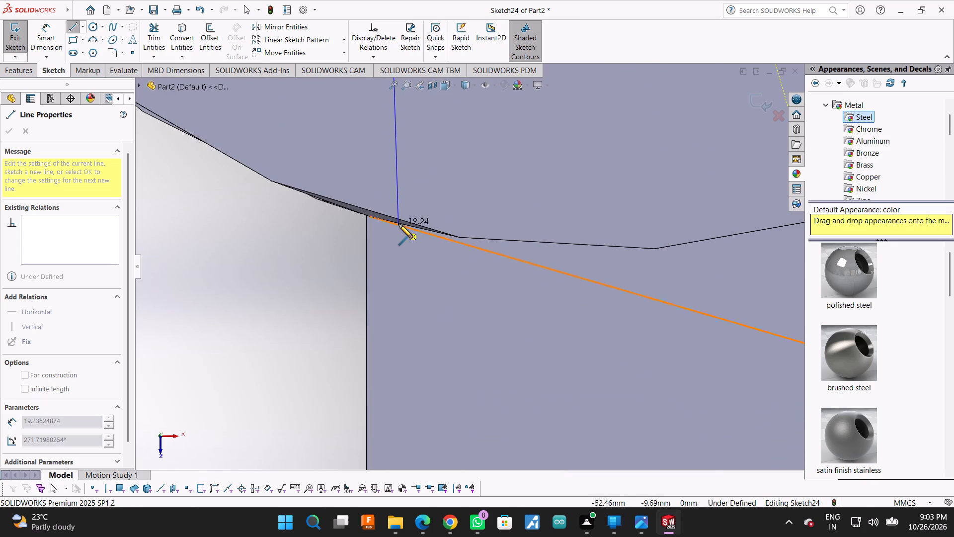
click(398, 224)
scroll(395, 266, up, 1)
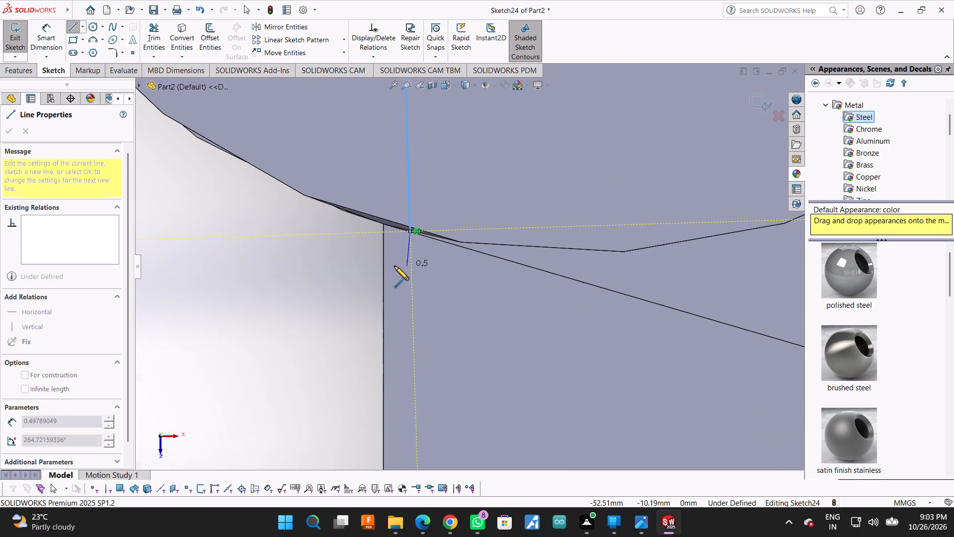
scroll(395, 266, up, 13)
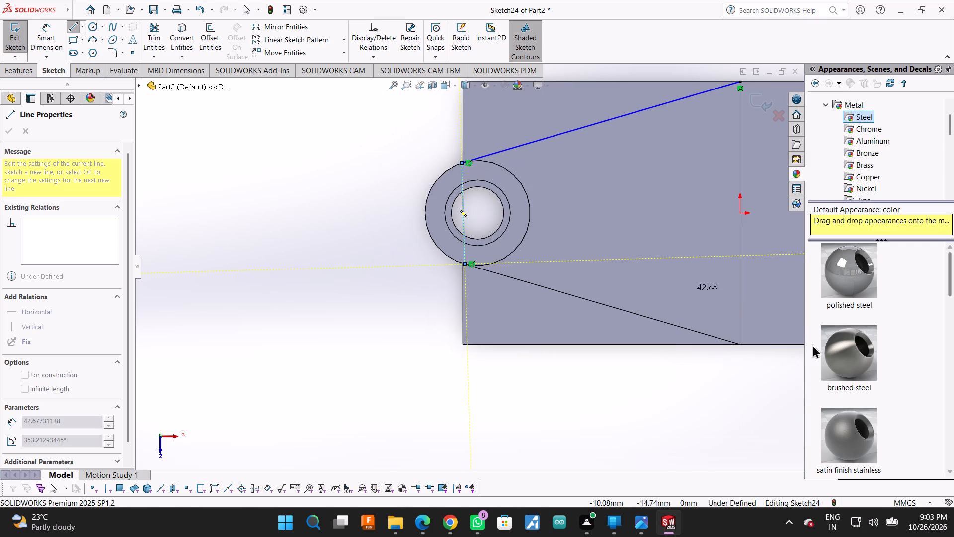
click(749, 343)
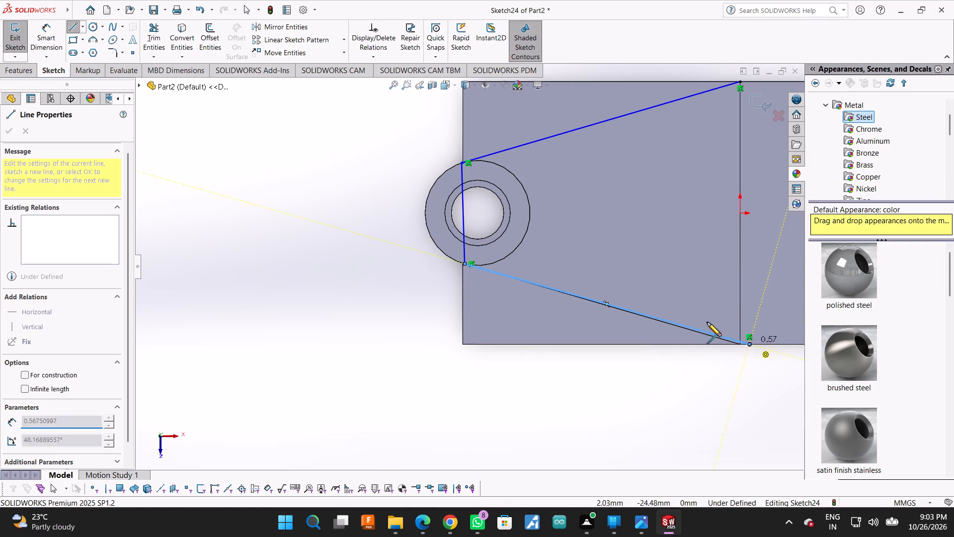
Power trim the connecting line across the boss, keeping only the two slanted lines.
click(147, 25)
drag(630, 215, 421, 221)
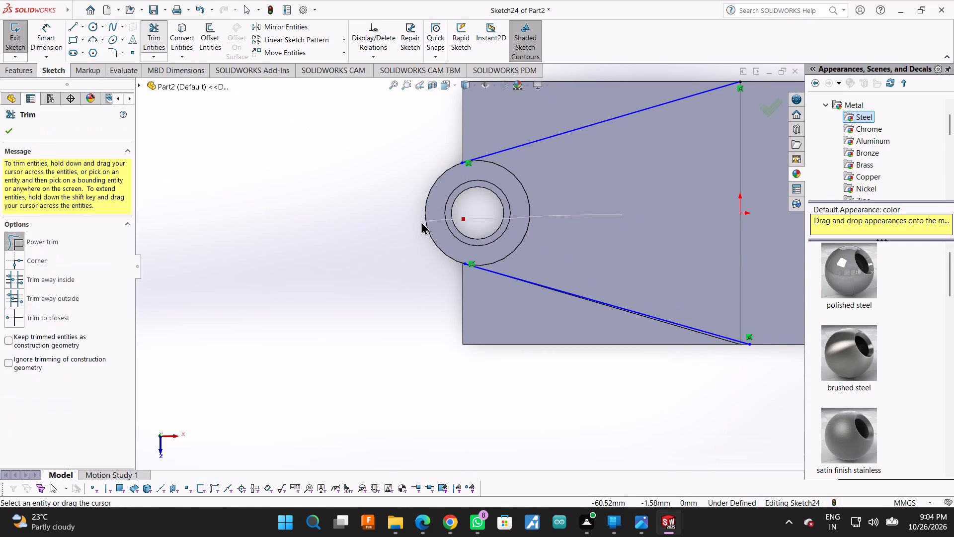
drag(421, 221, 418, 221)
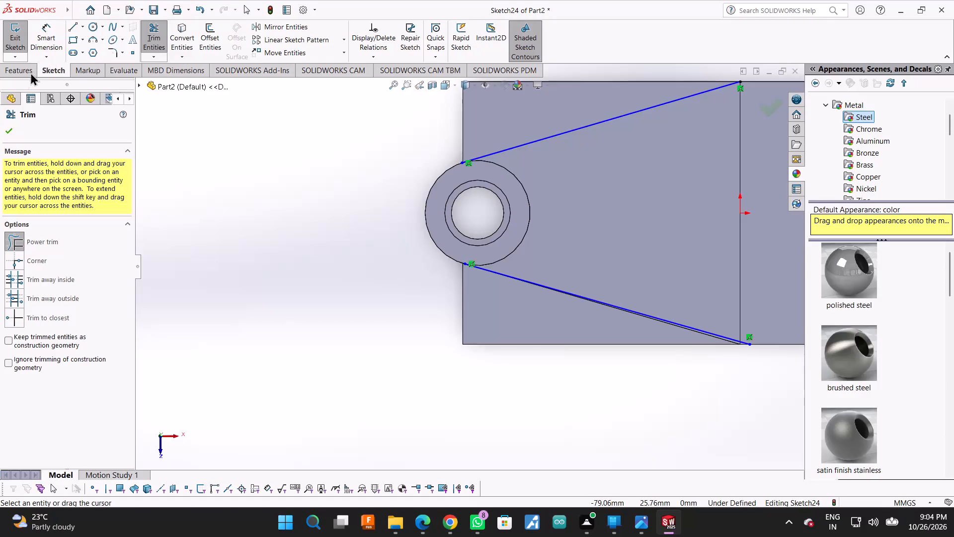
click(3, 129)
double_click(17, 74)
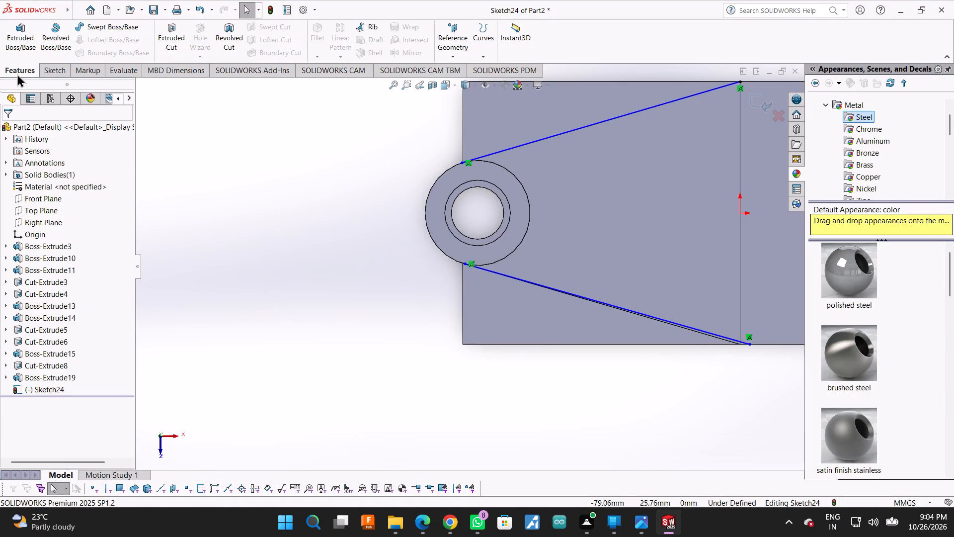
key(Escape)
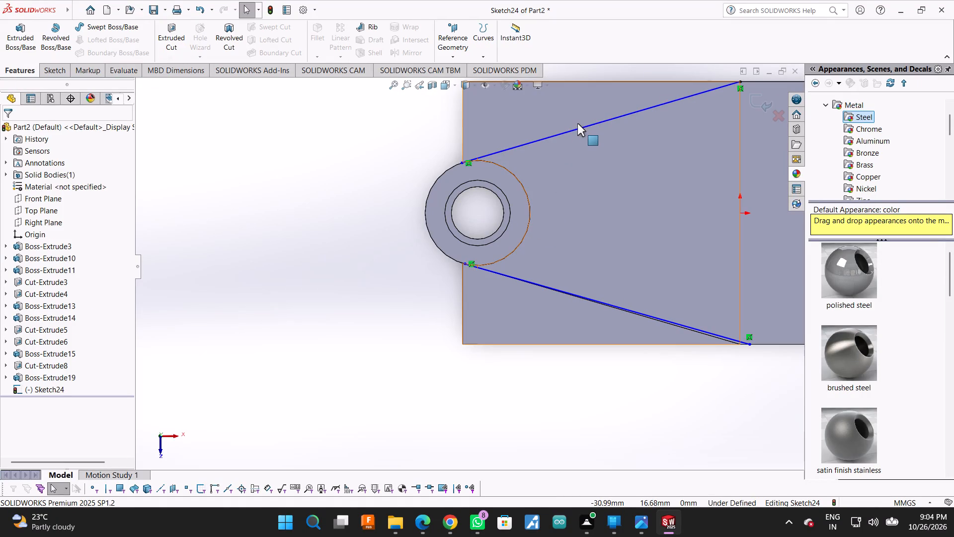
Add a Tangent relation between each of the two slanted lines and the boss's outer circular edge.
click(579, 129)
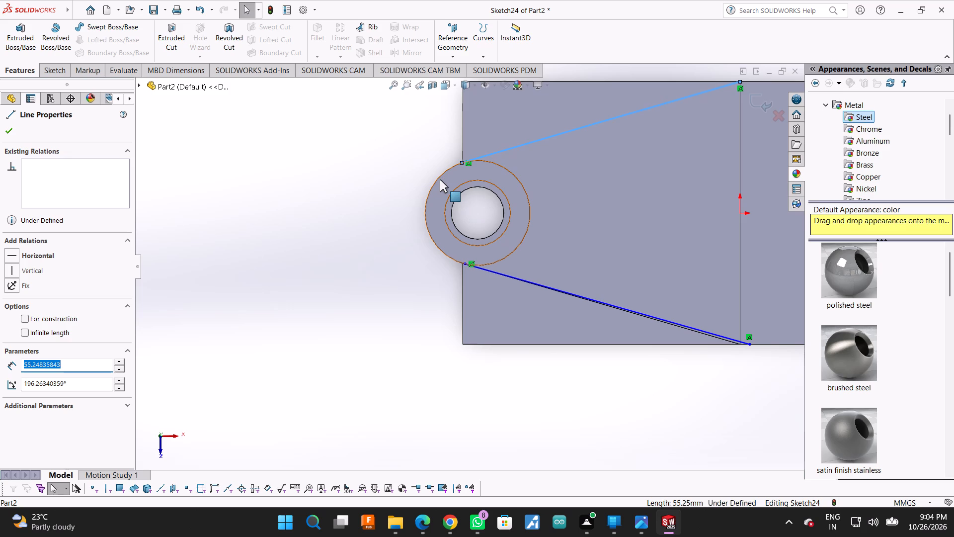
ctrl+click(425, 209)
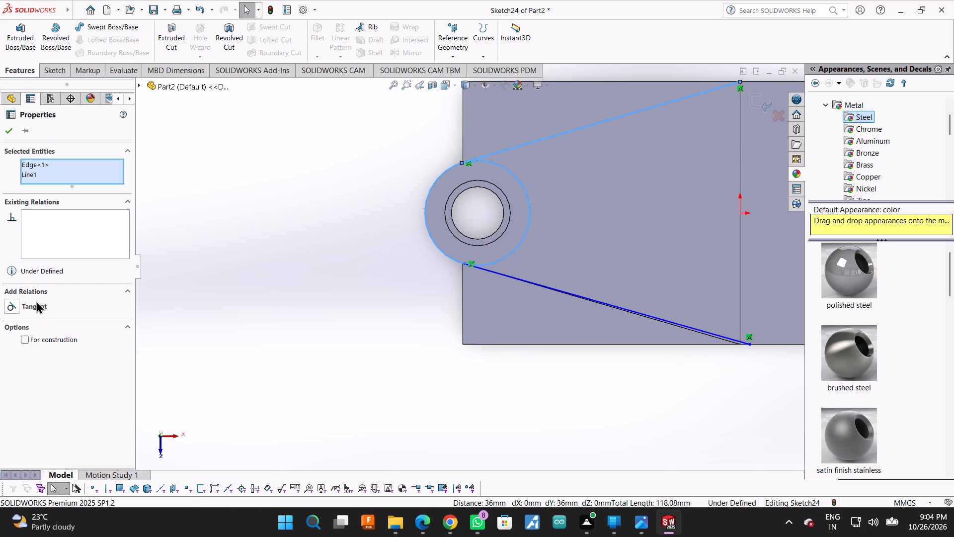
click(36, 300)
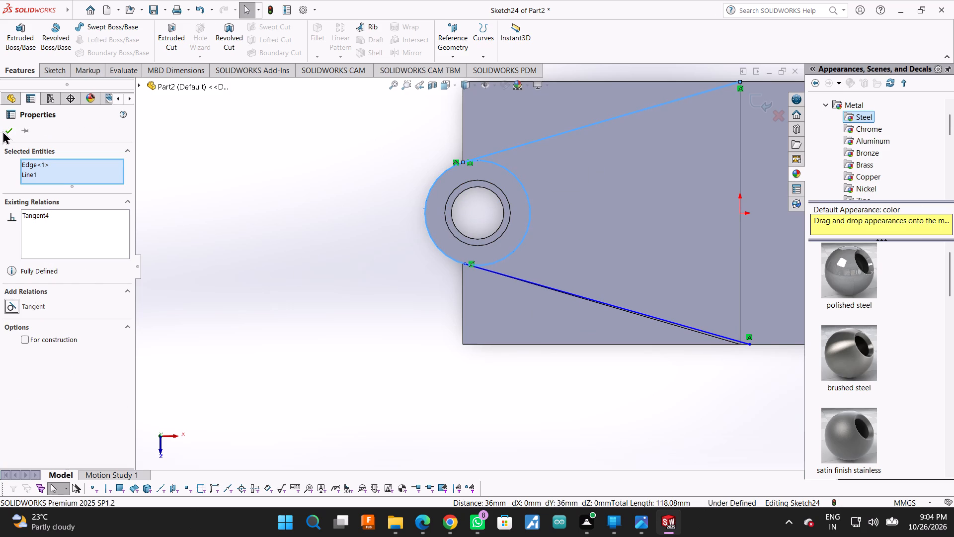
click(3, 131)
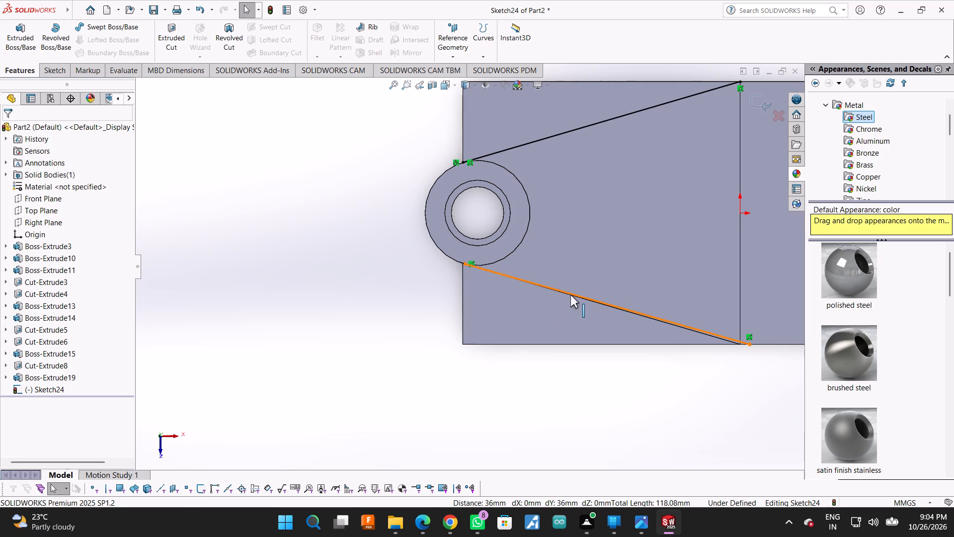
click(570, 295)
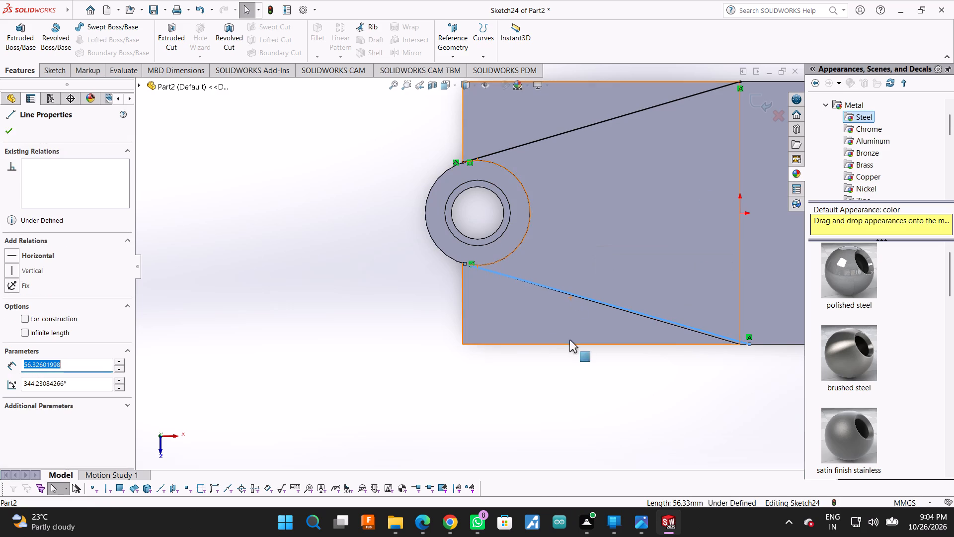
ctrl+click(438, 249)
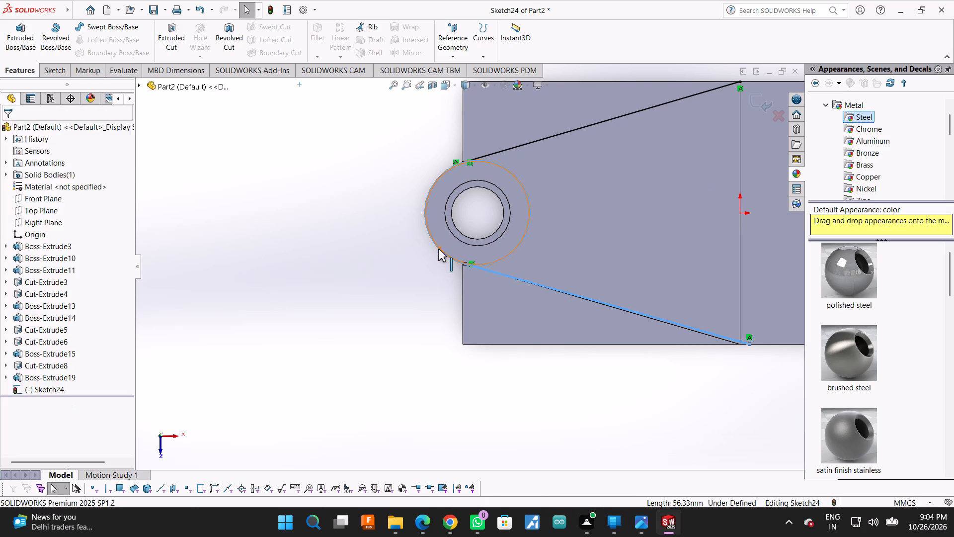
click(26, 303)
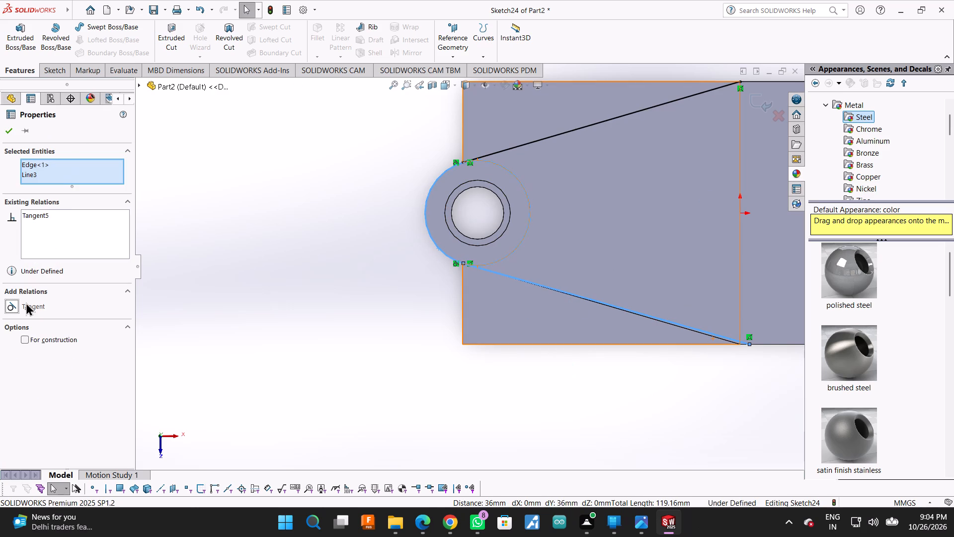
Close the upper triangle with a line along the plate's end edge from boss to corner, and one about 52.8 mm to the web's corner.
click(10, 129)
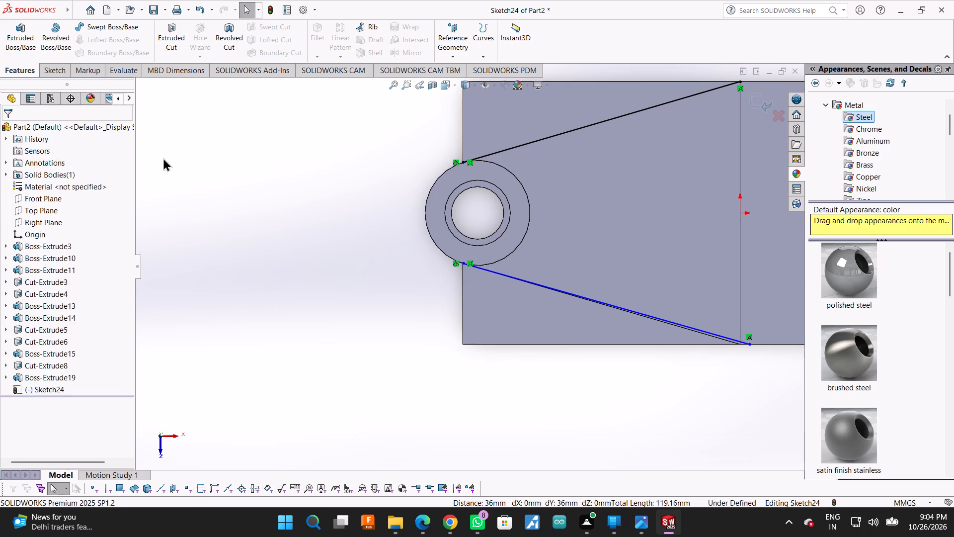
click(292, 190)
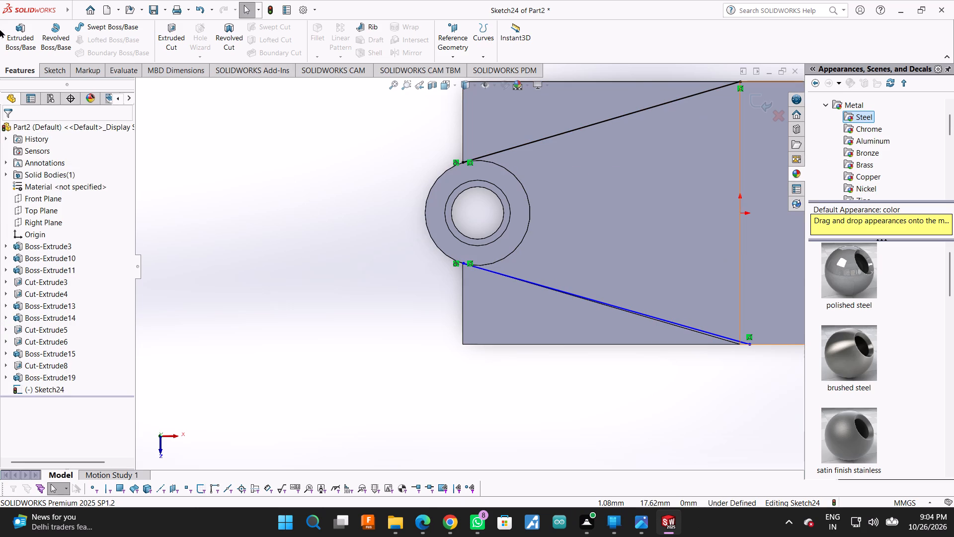
click(58, 68)
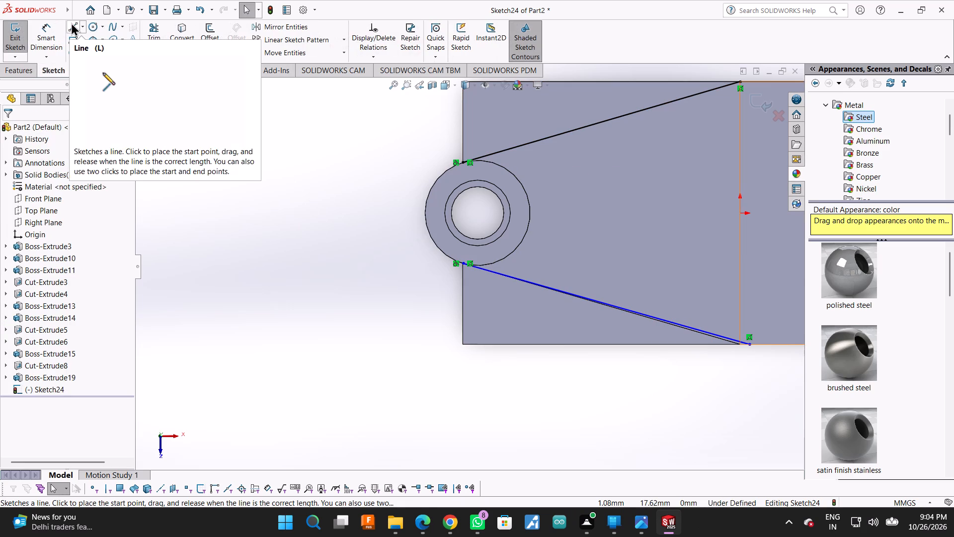
click(71, 22)
scroll(472, 161, down, 2)
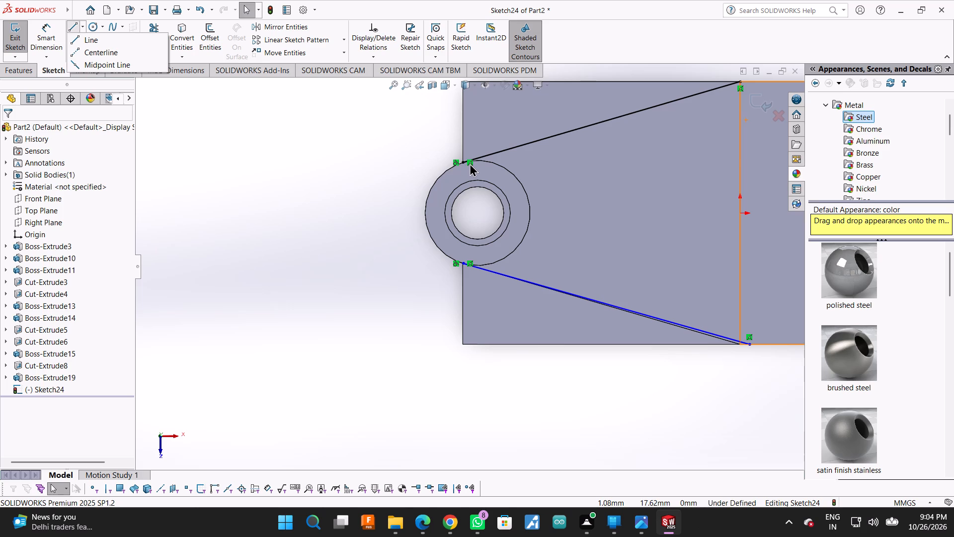
click(70, 22)
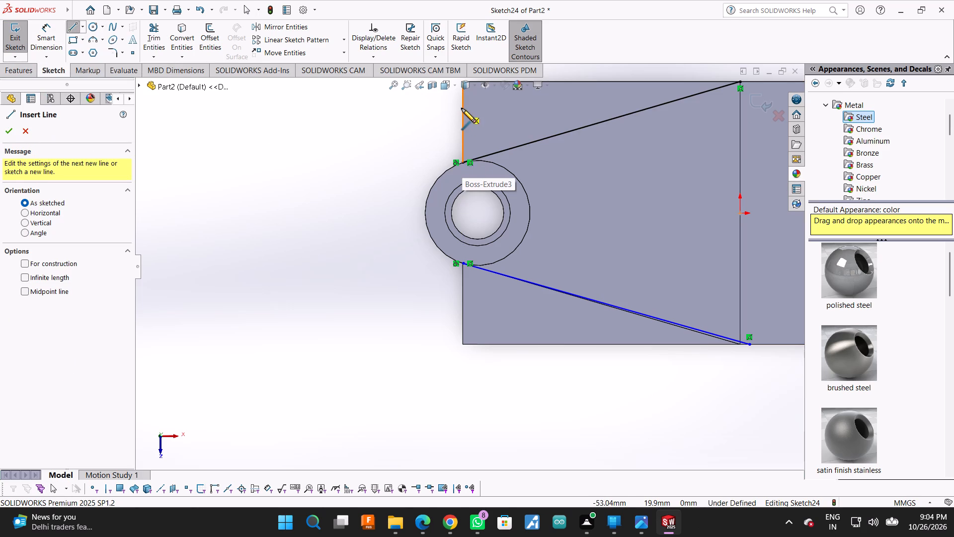
scroll(462, 108, up, 1)
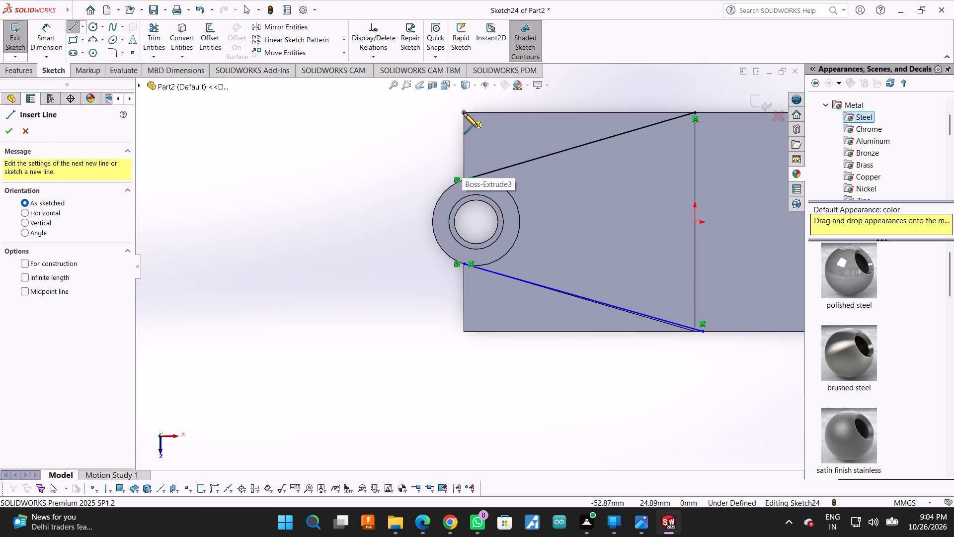
click(463, 180)
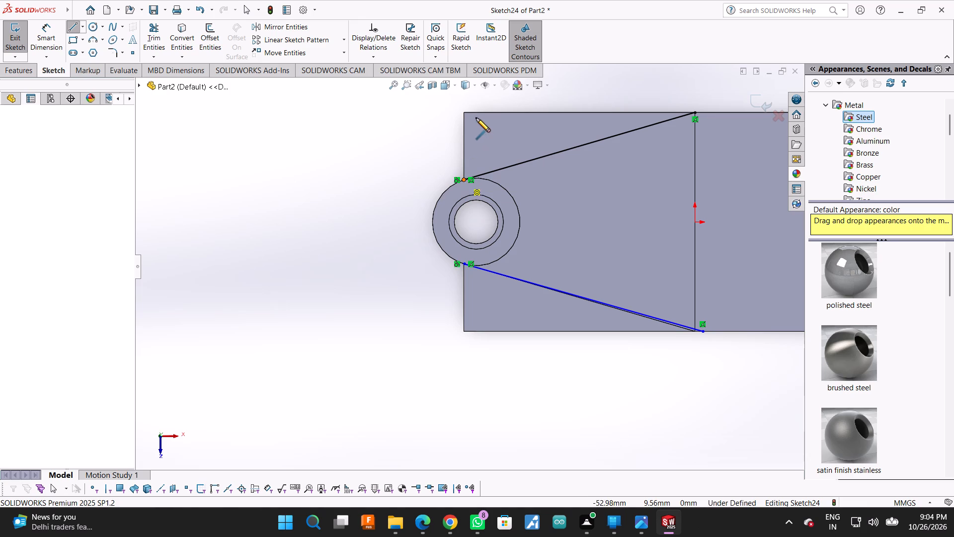
click(465, 113)
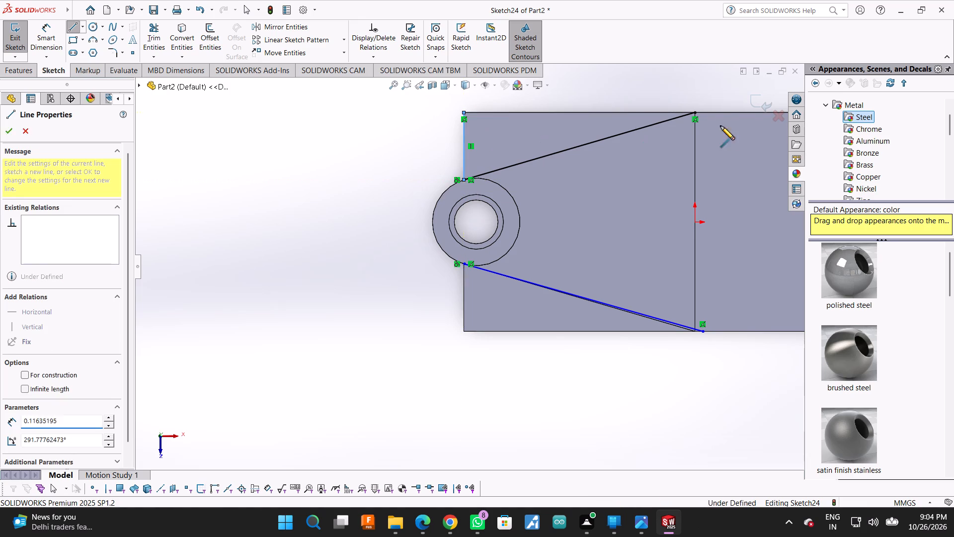
click(694, 113)
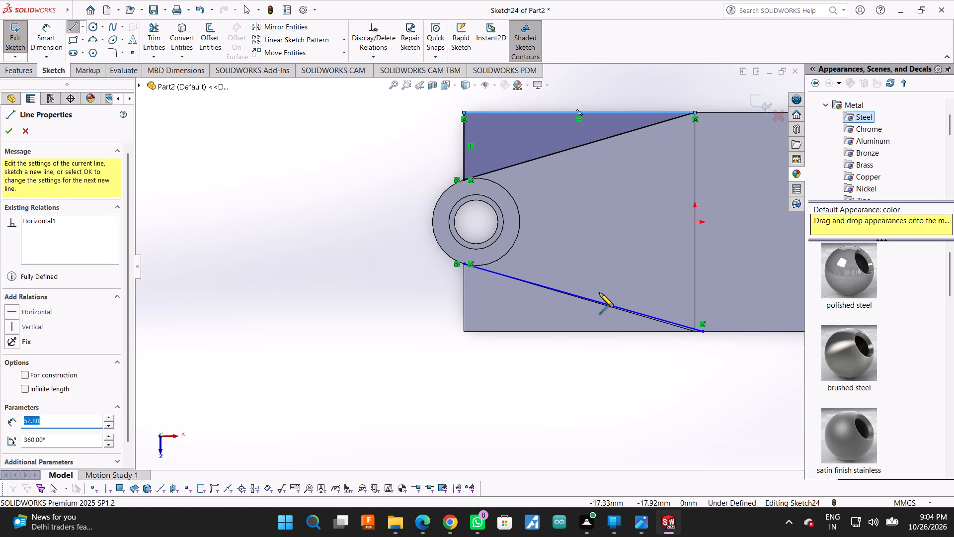
Sketch a line along the plate's end edge from boss to lower corner, continuing about 52.8 mm along the long edge to the web's corner.
click(466, 263)
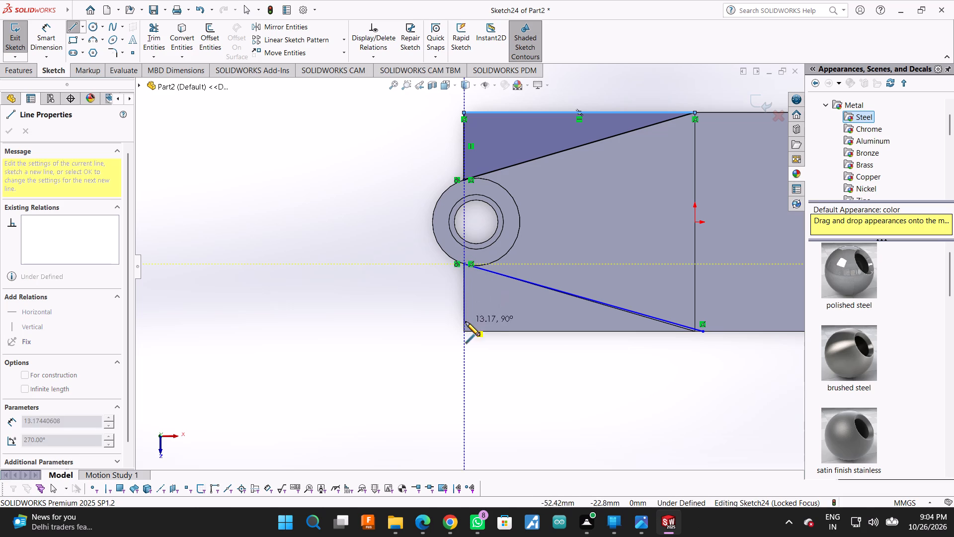
click(463, 333)
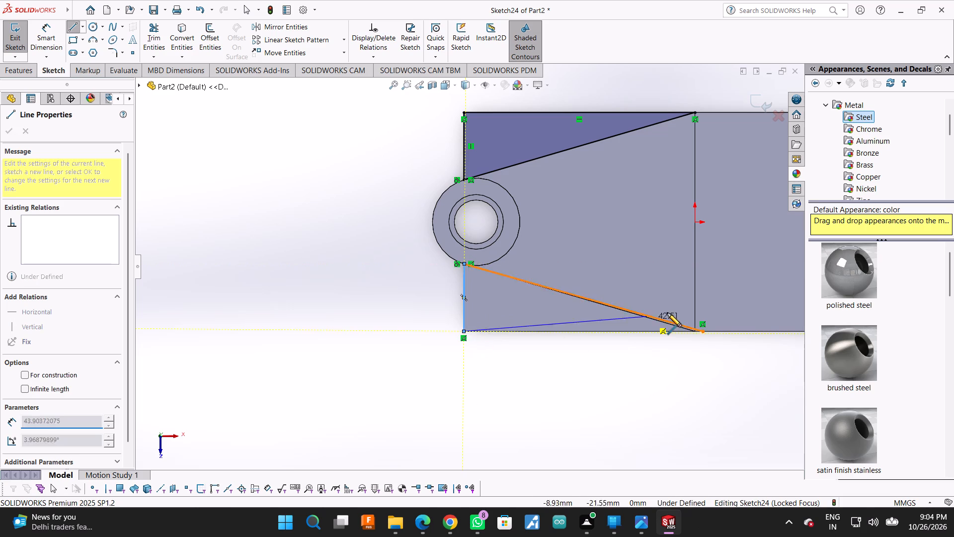
scroll(693, 333, down, 6)
scroll(590, 312, down, 2)
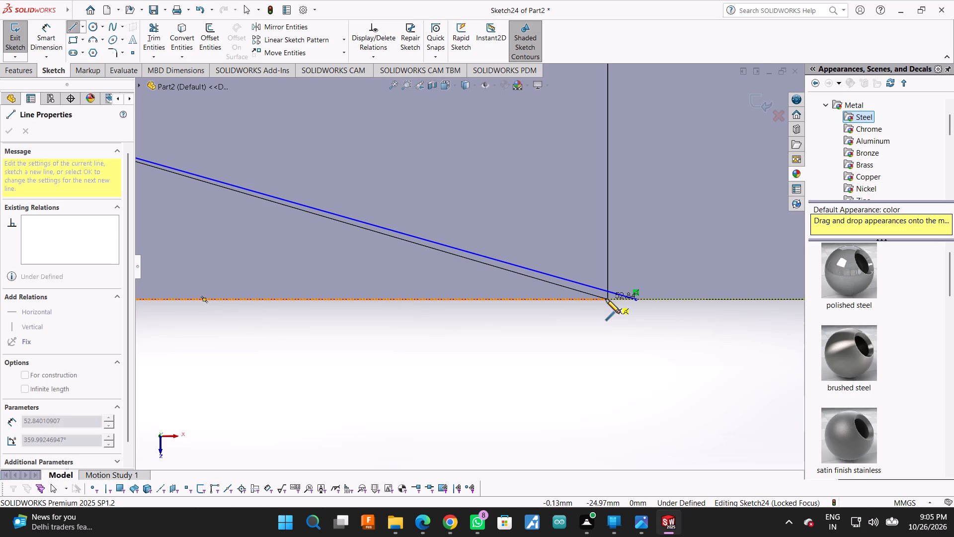
click(606, 299)
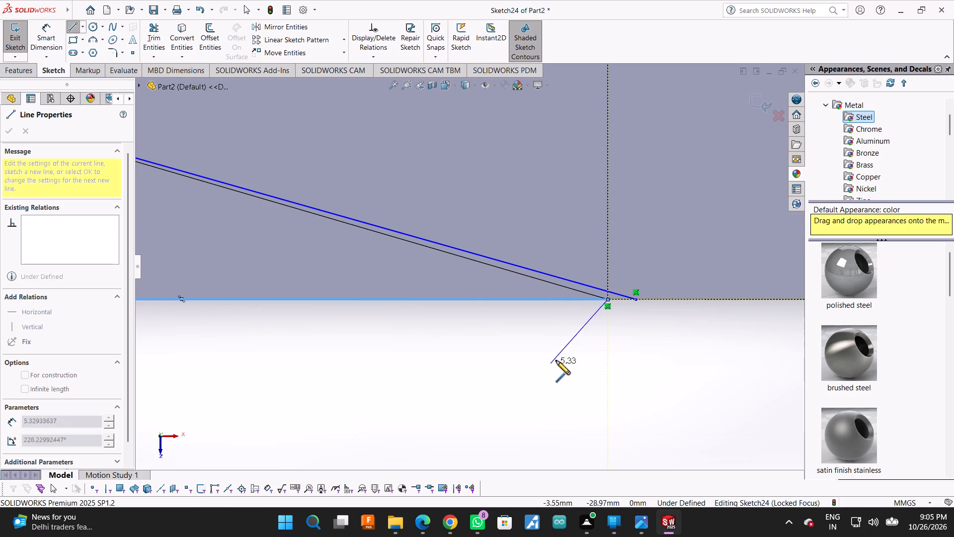
scroll(556, 360, up, 2)
key(Escape)
scroll(576, 352, up, 3)
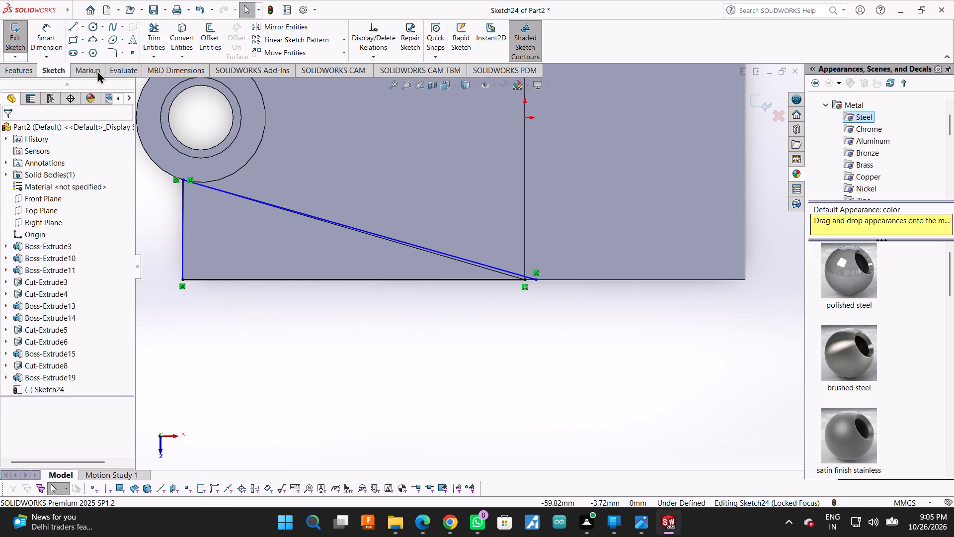
Power trim away the lower slanted line that overshoots the web's corner.
drag(384, 204, 379, 218)
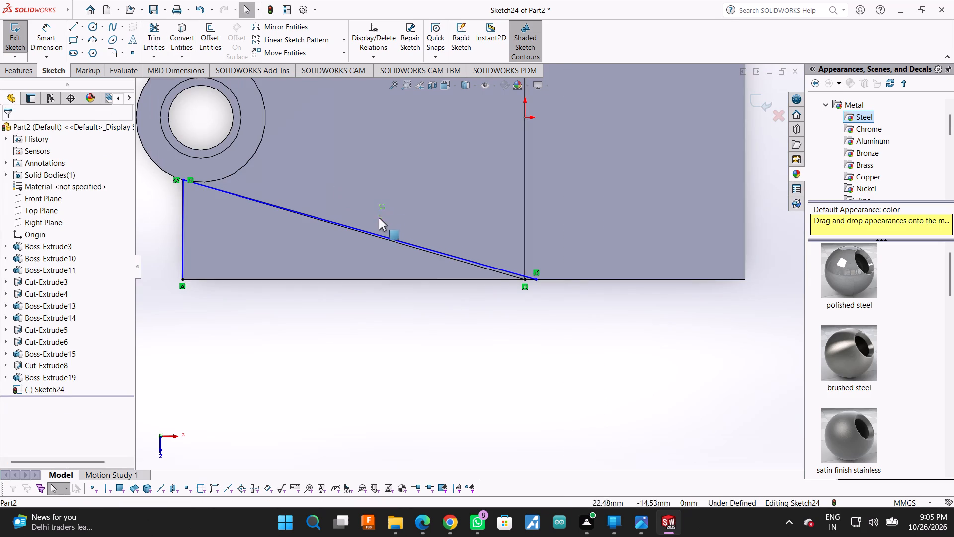
drag(379, 218, 405, 267)
key(Escape)
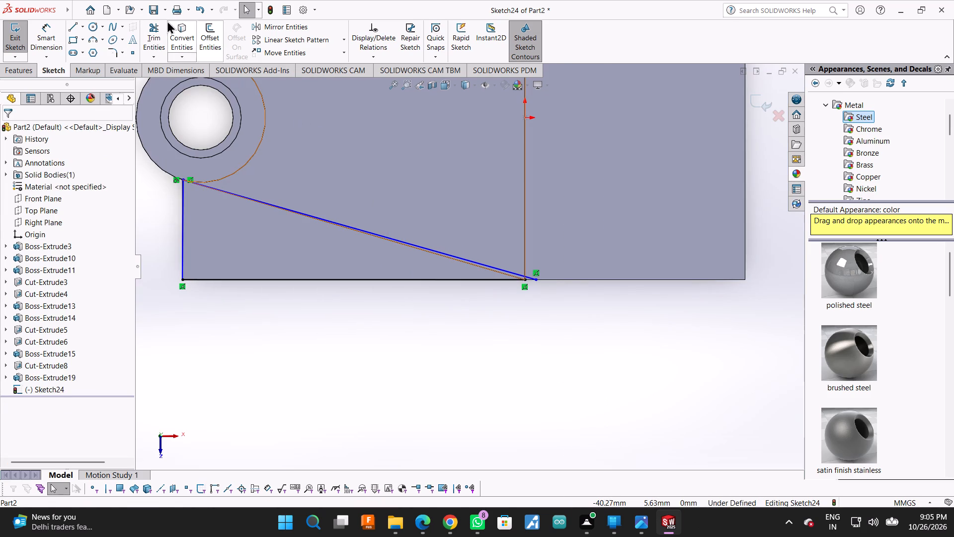
click(161, 23)
drag(387, 216, 376, 258)
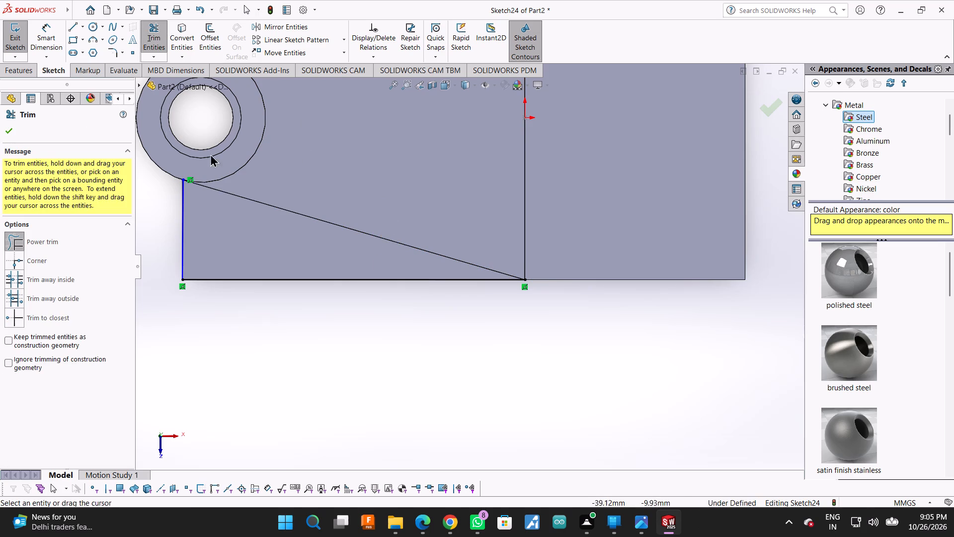
Sketch a new slanted line about 57 mm long from the web's lower corner to the boss's outer circle.
click(73, 29)
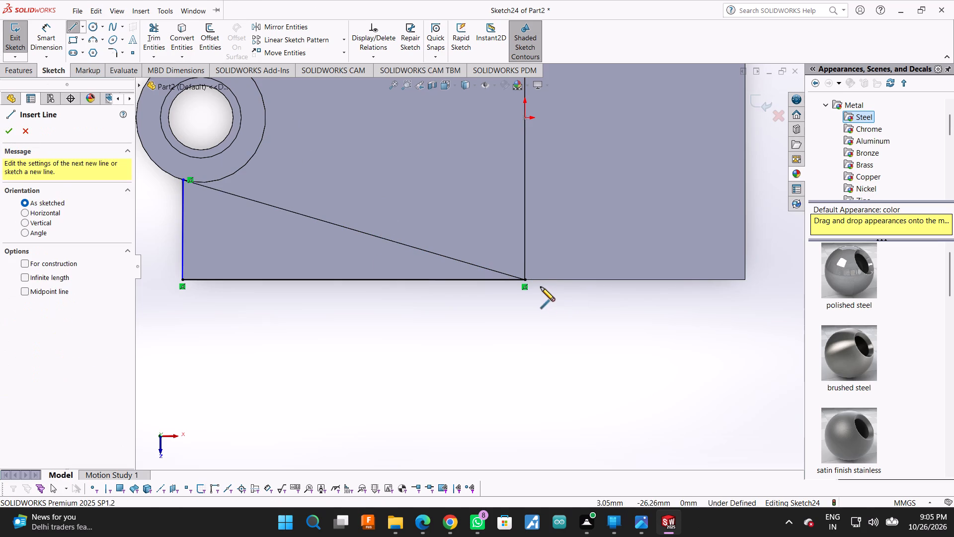
click(523, 279)
scroll(208, 161, down, 2)
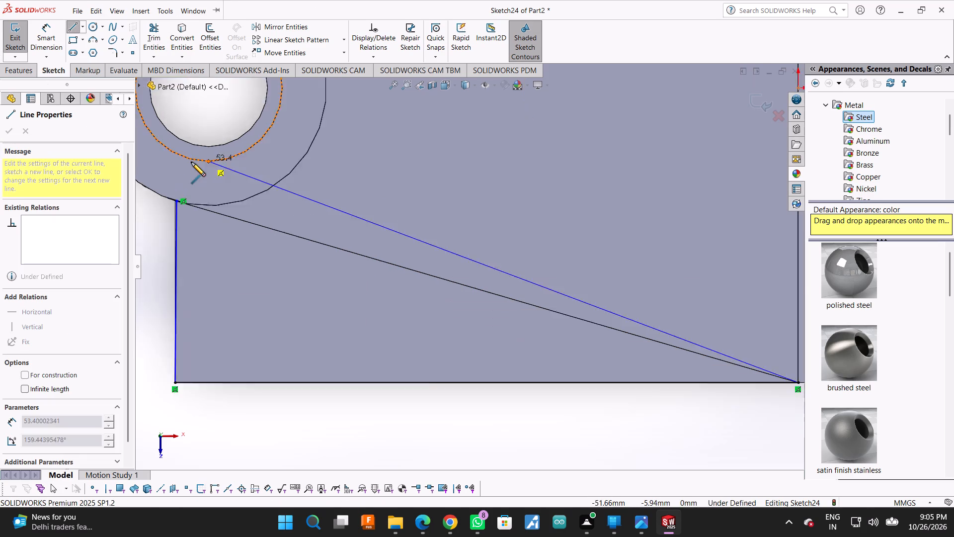
scroll(191, 162, down, 6)
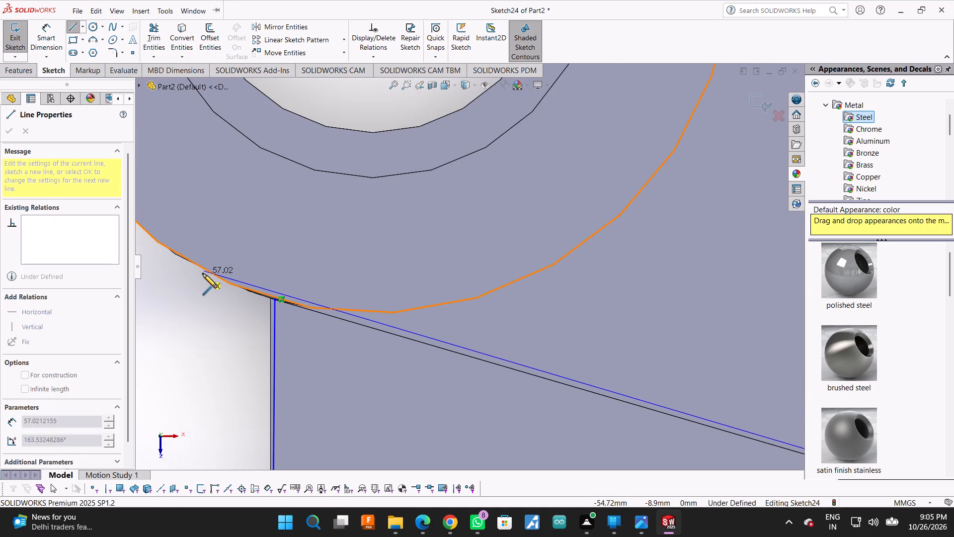
click(215, 275)
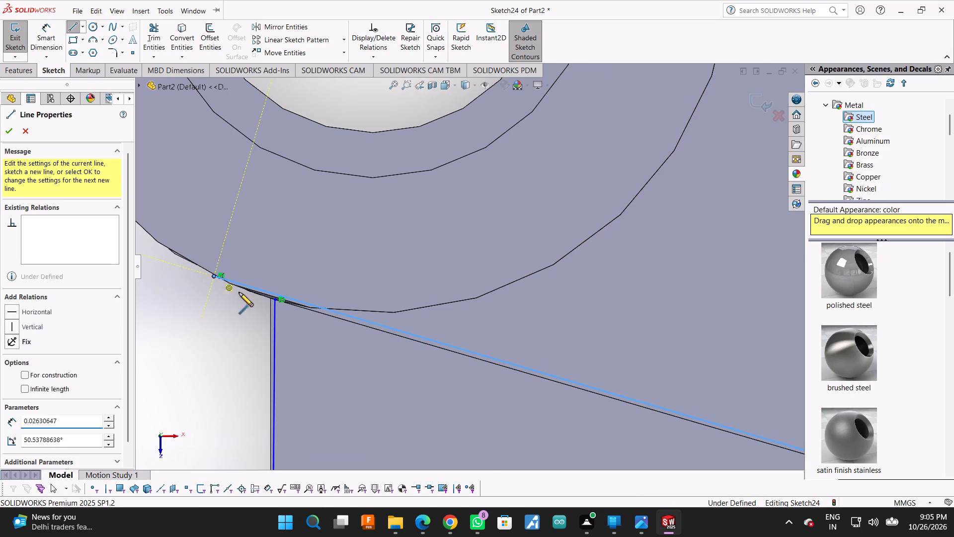
key(Escape)
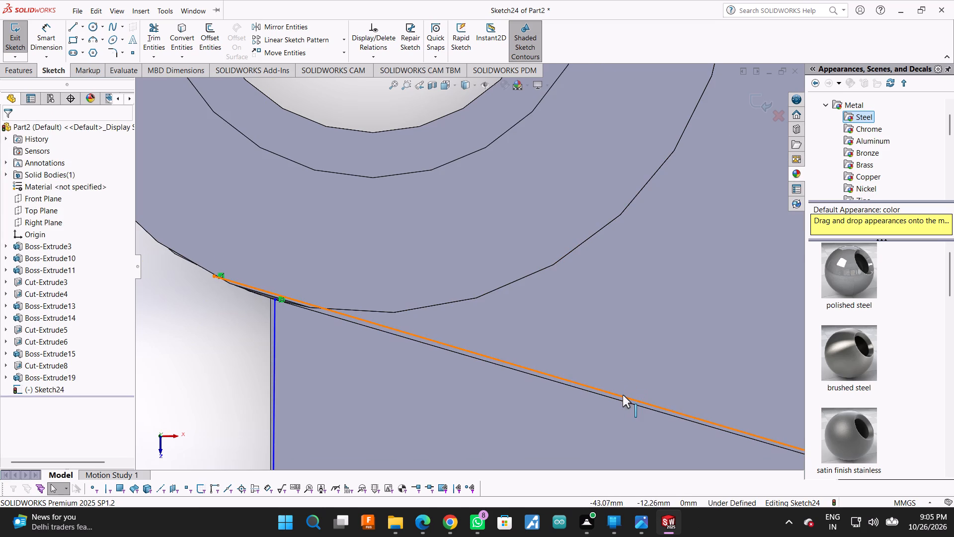
Add a Tangent relation between the new lower slanted line and the boss's outer circular edge.
click(623, 395)
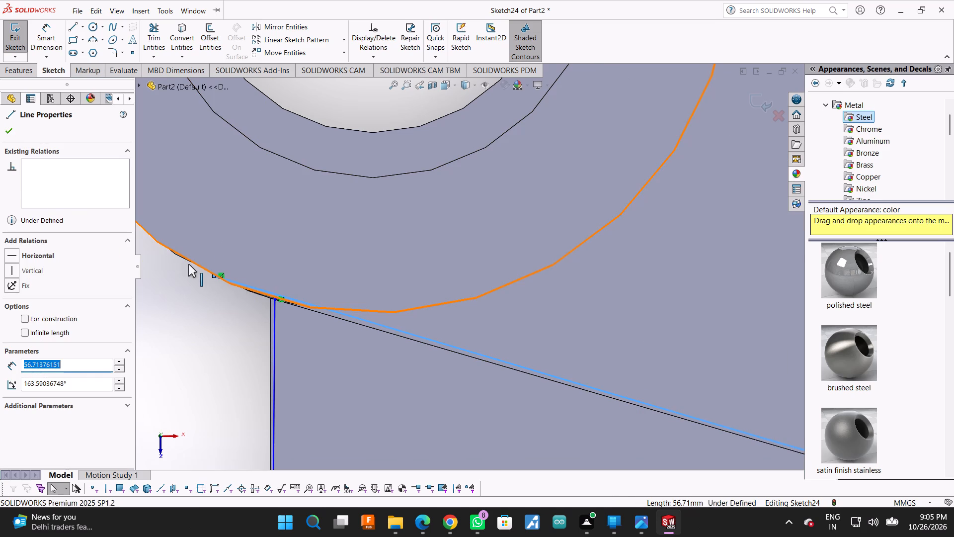
ctrl+click(188, 264)
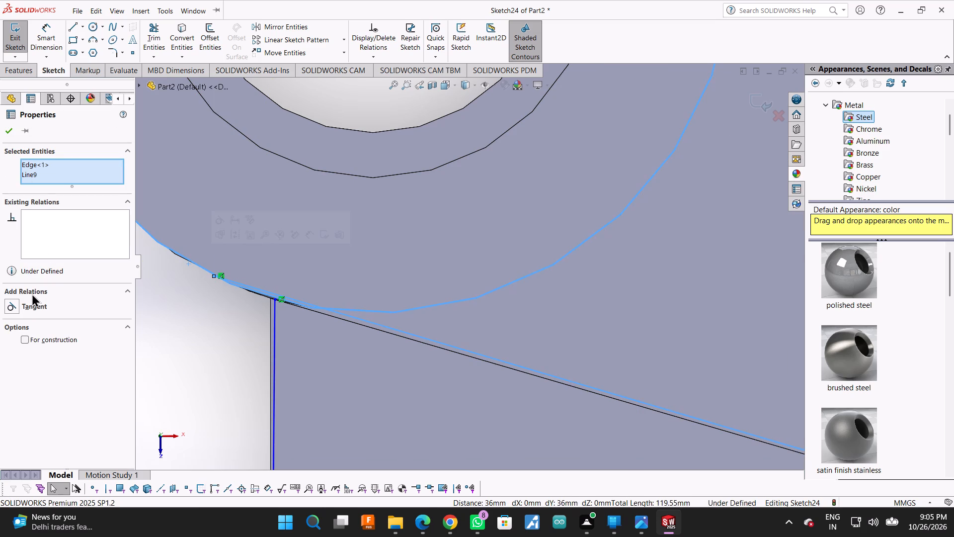
click(31, 308)
click(5, 132)
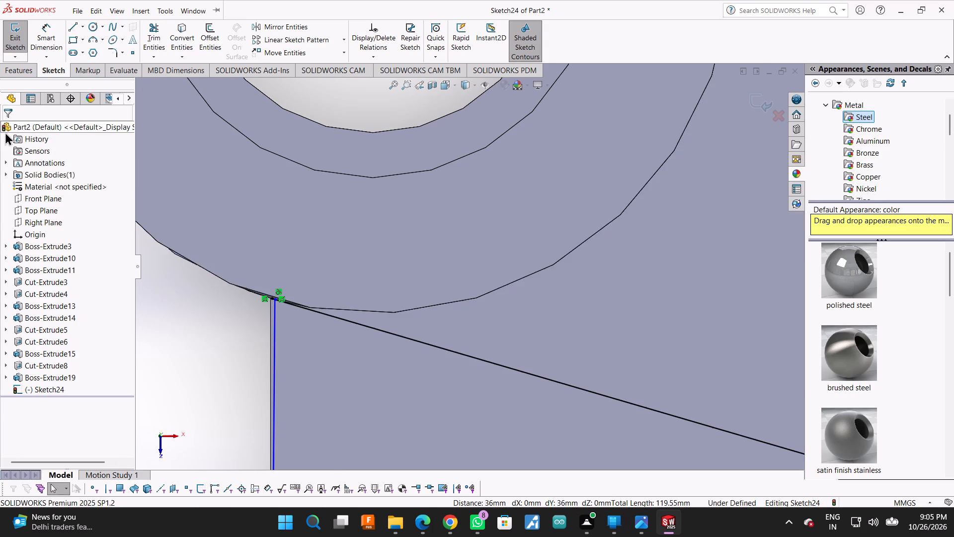
Power trim away the lower triangle's short line that sits slightly off the plate's end edge.
scroll(232, 283, up, 2)
scroll(356, 340, down, 7)
scroll(371, 216, down, 2)
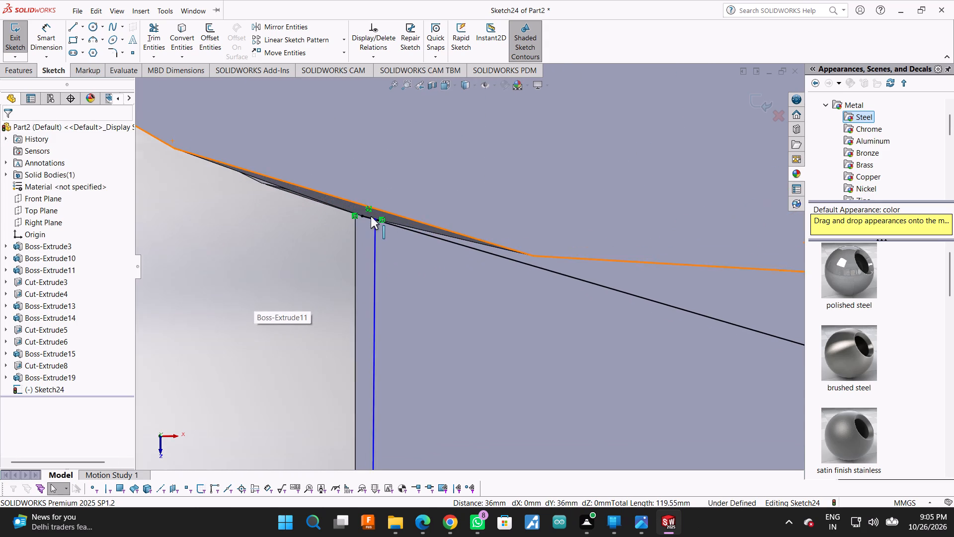
scroll(371, 216, down, 2)
scroll(408, 236, down, 3)
scroll(408, 236, up, 3)
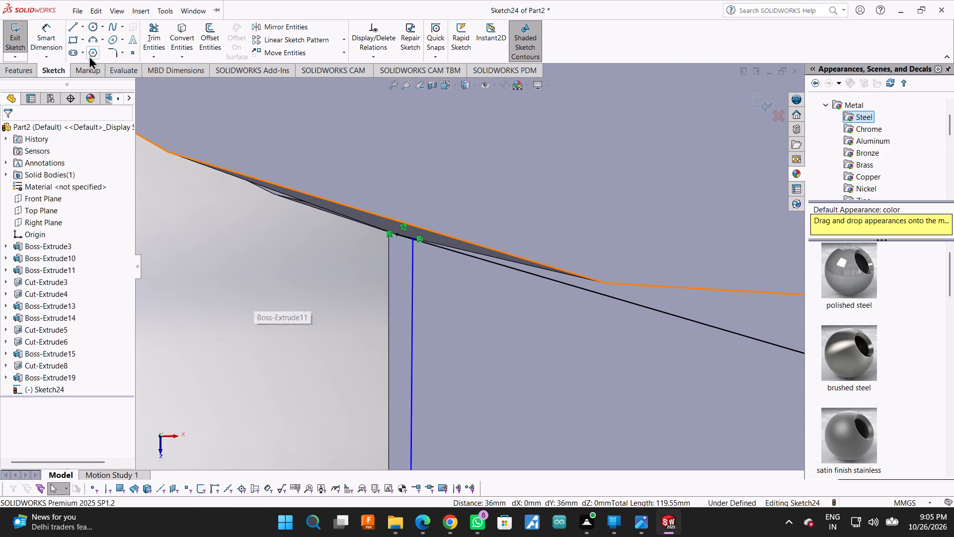
click(153, 35)
drag(514, 412, 396, 405)
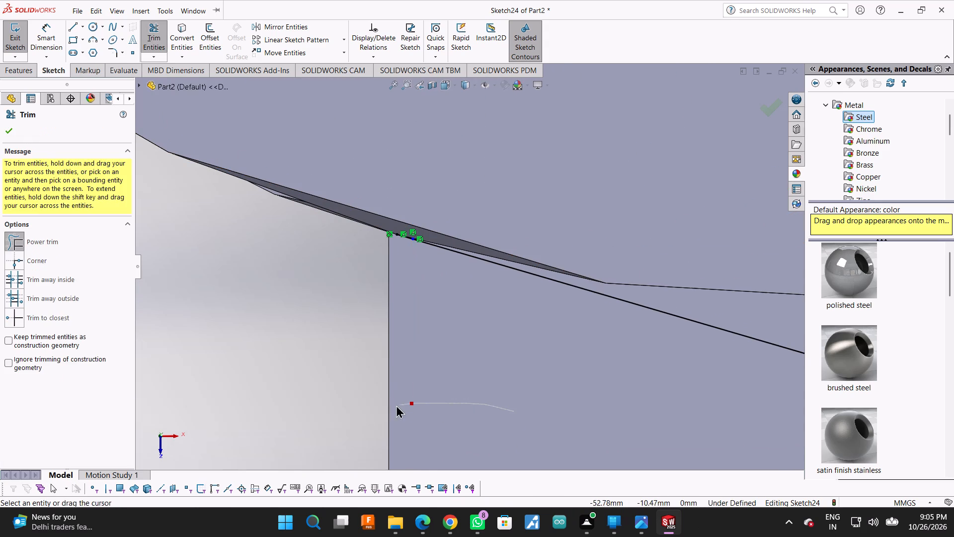
drag(396, 405, 396, 405)
Sketch a near-vertical line about 15.39 mm long from the plate's lower end corner to the lower slanted line's end at the boss.
scroll(367, 397, up, 8)
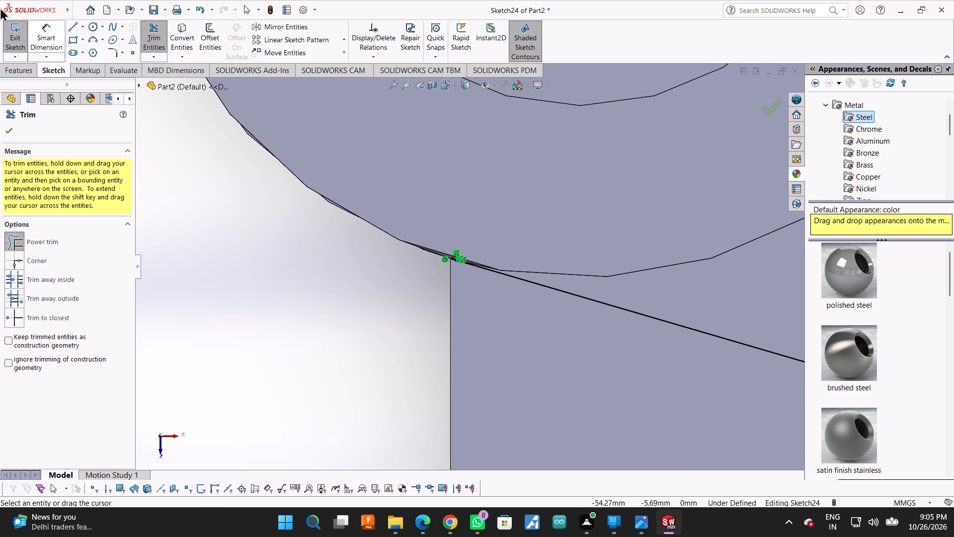
scroll(476, 222, up, 8)
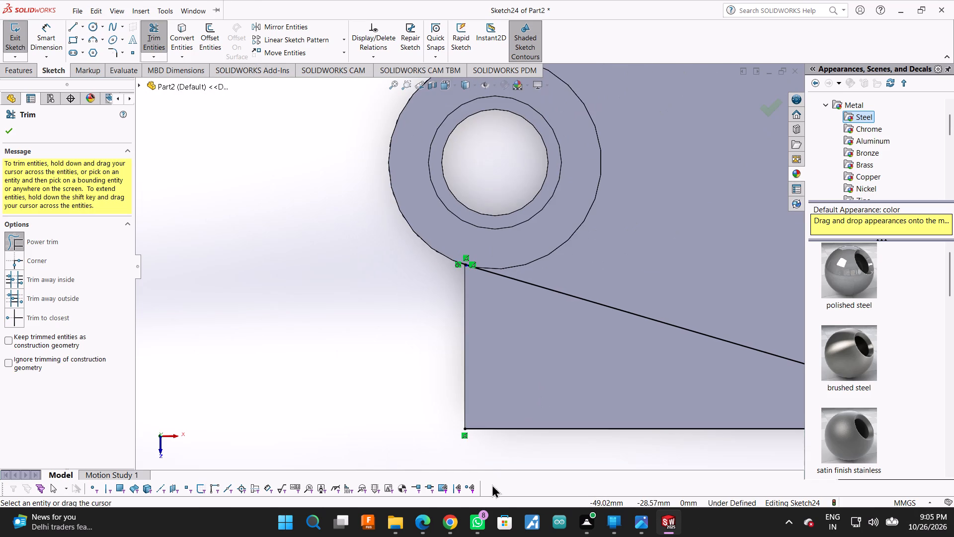
scroll(487, 488, down, 7)
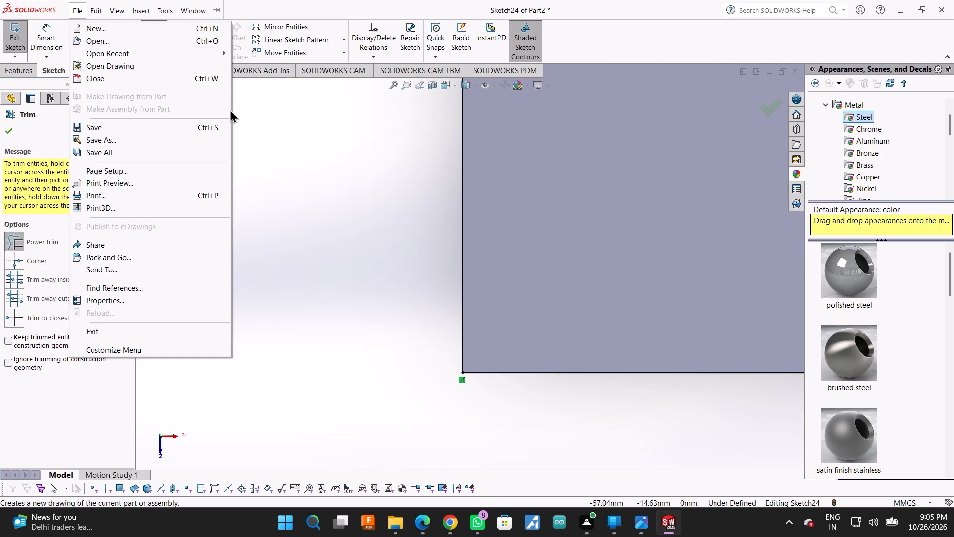
click(75, 25)
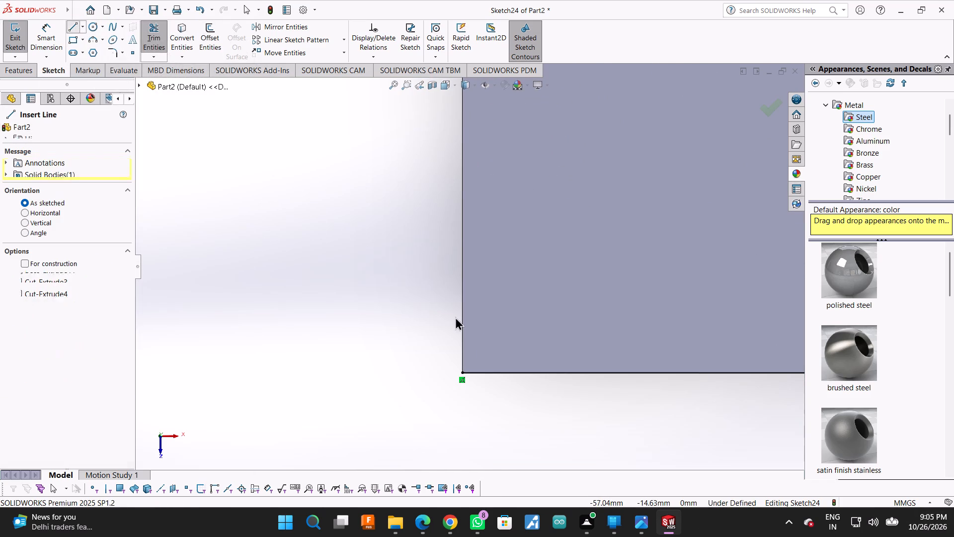
click(462, 372)
scroll(444, 375, up, 3)
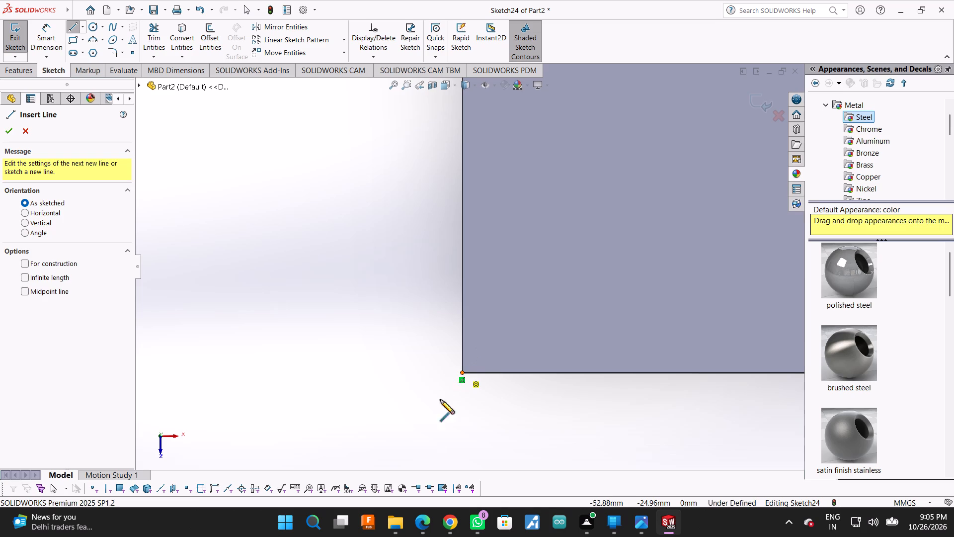
scroll(464, 309, up, 3)
scroll(457, 232, down, 13)
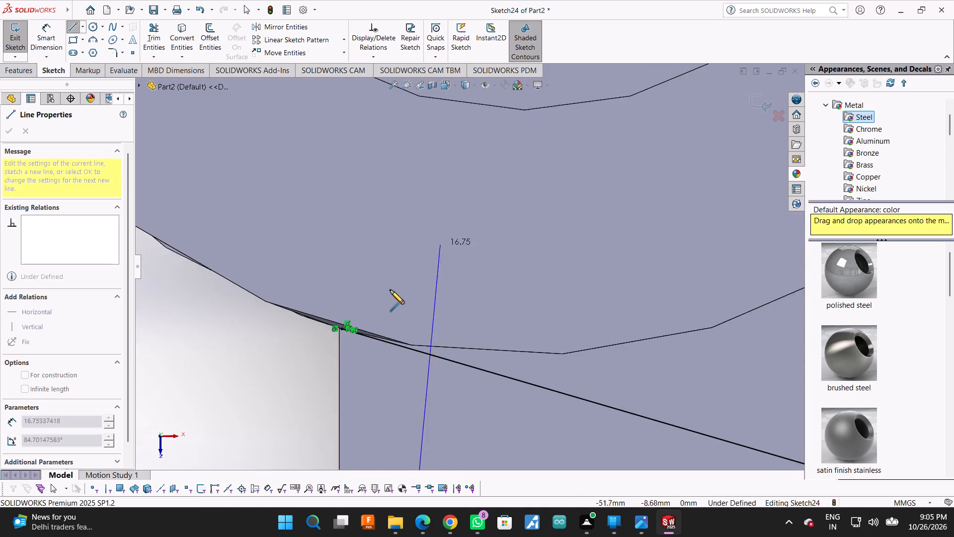
scroll(390, 290, down, 2)
scroll(326, 340, down, 4)
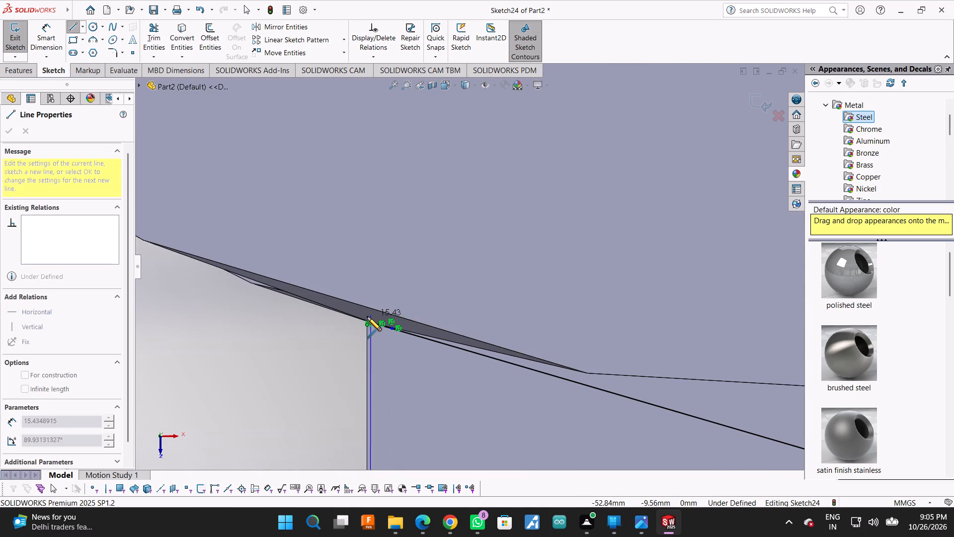
scroll(369, 323, down, 1)
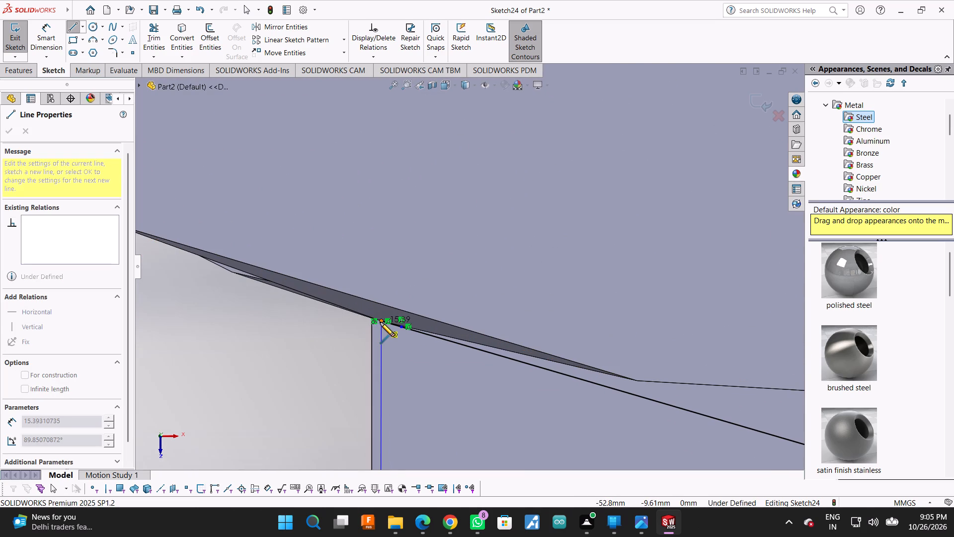
click(380, 320)
scroll(324, 325, up, 9)
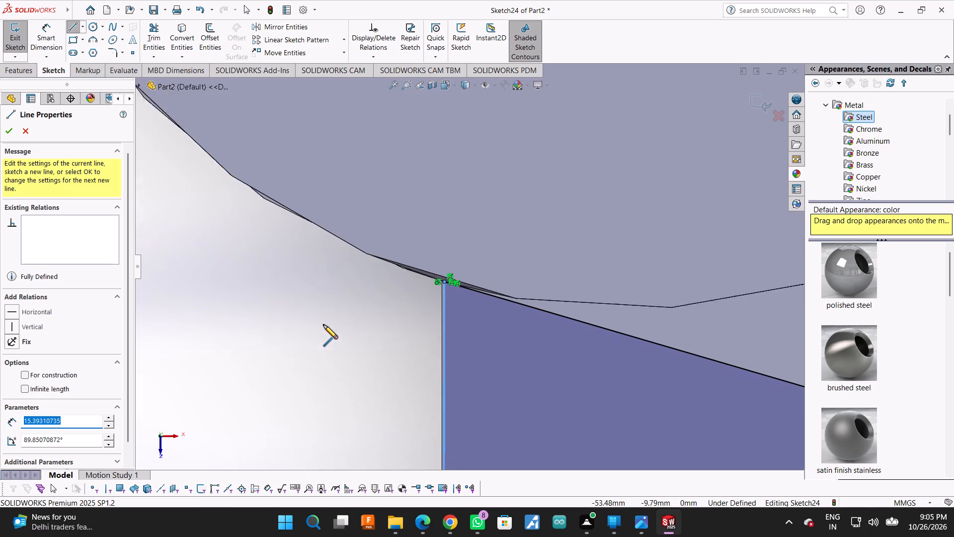
scroll(323, 325, up, 6)
key(Escape)
Try to cut the two triangular corner profiles with a 6 mm blind Extruded Cut from the sketch plane.
scroll(323, 325, up, 6)
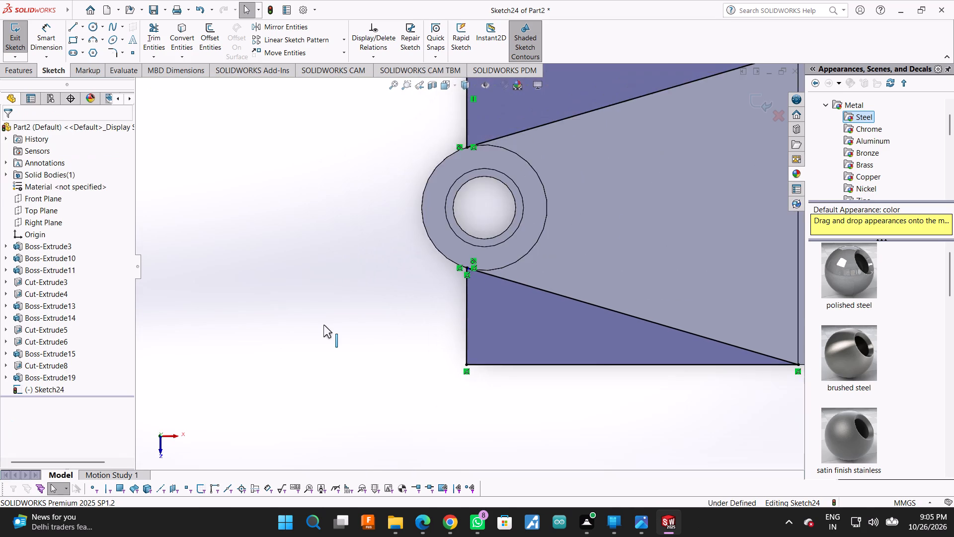
scroll(323, 325, up, 3)
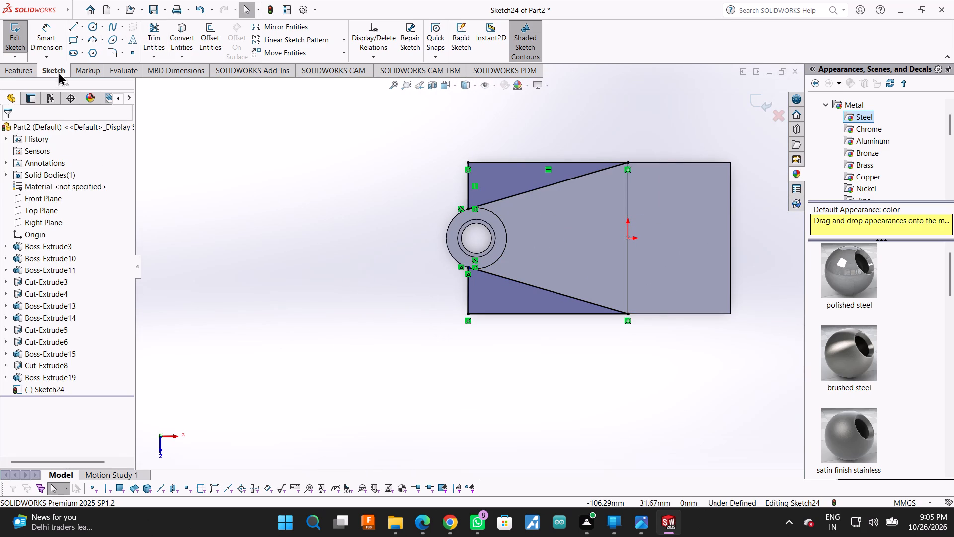
click(24, 67)
click(173, 30)
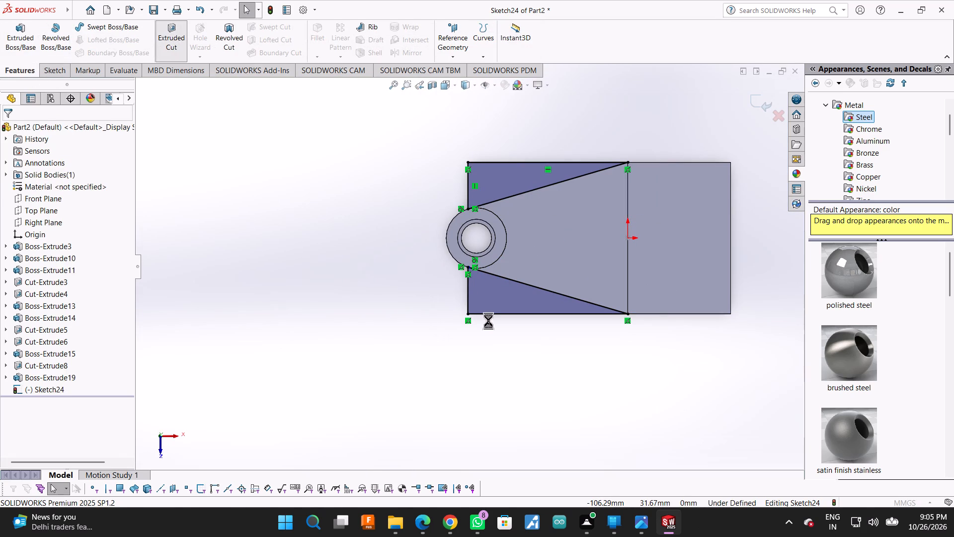
scroll(600, 357, up, 1)
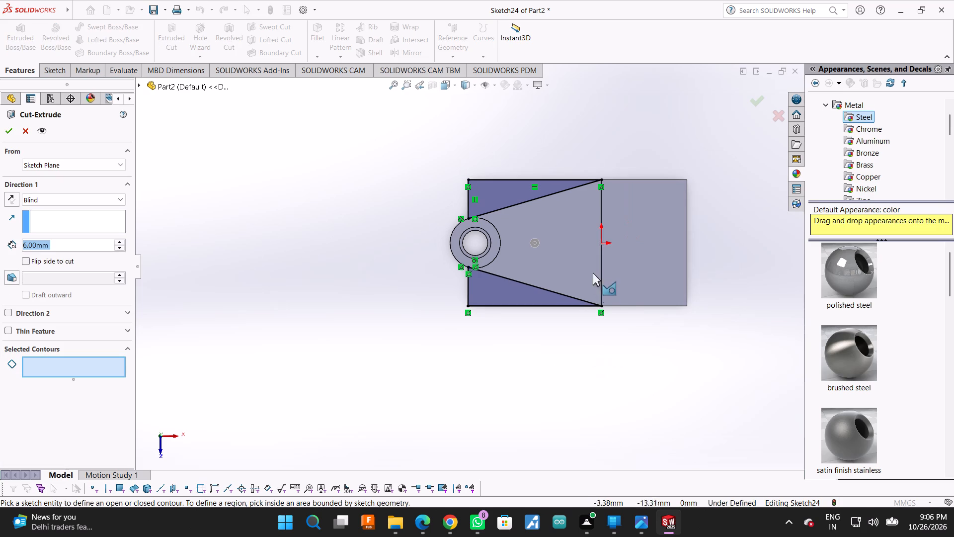
middle_click(609, 256)
scroll(609, 256, down, 2)
middle_click(703, 244)
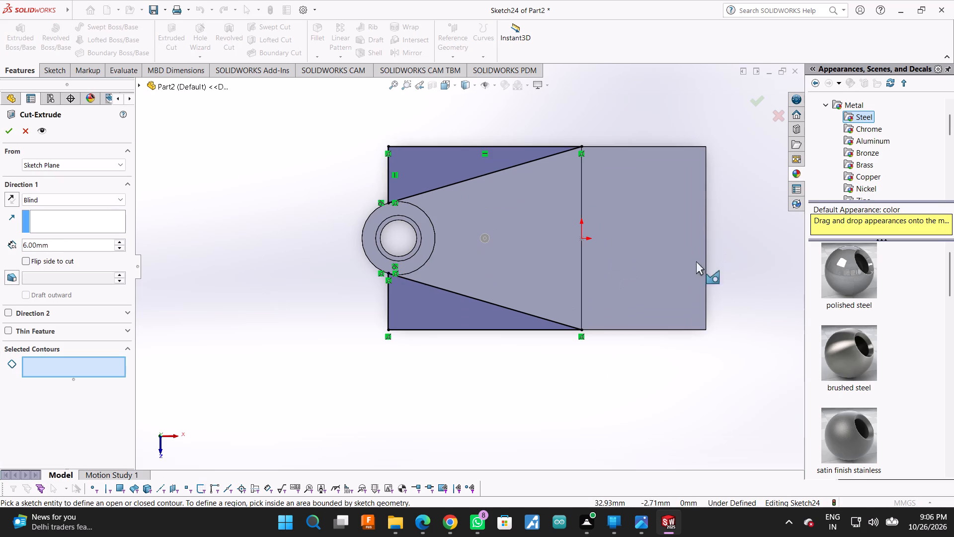
middle_drag(685, 297, 683, 306)
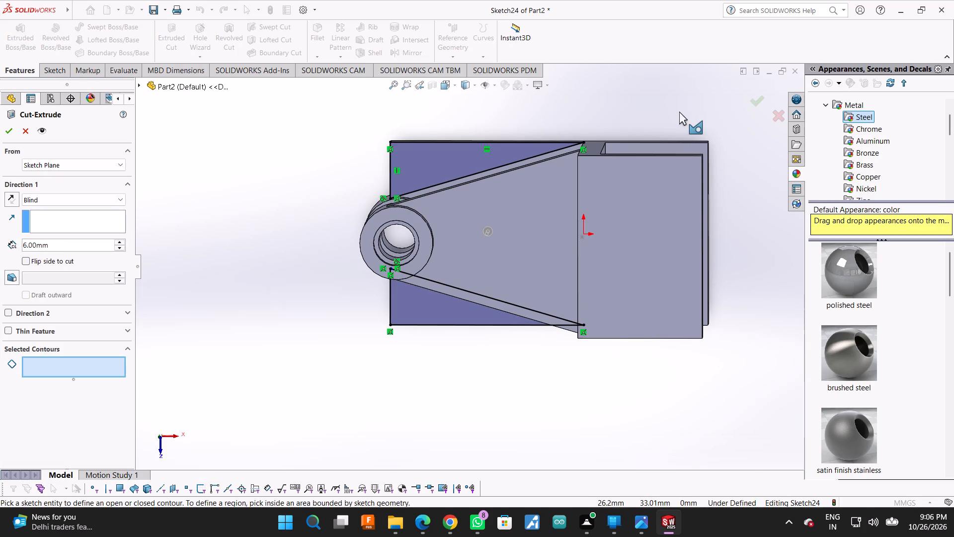
middle_drag(679, 111, 663, 235)
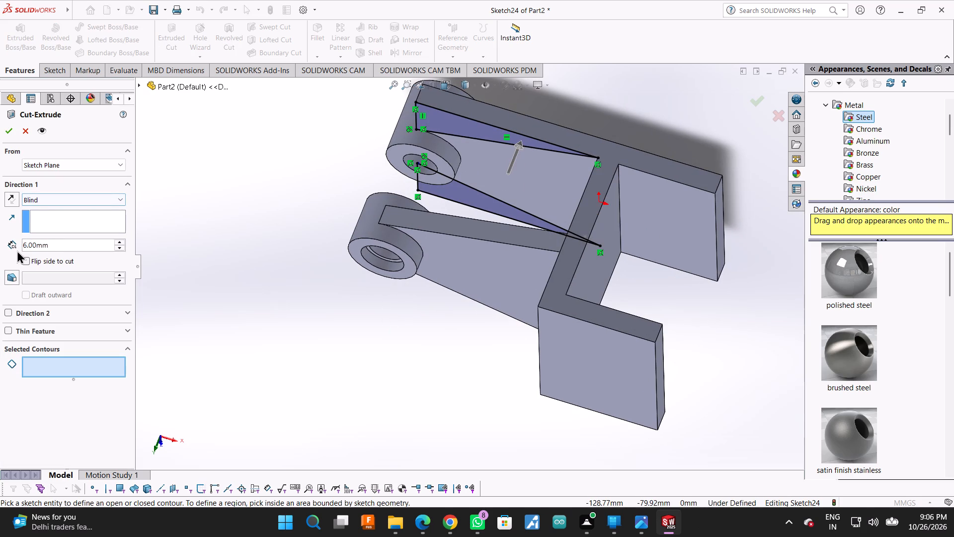
click(8, 133)
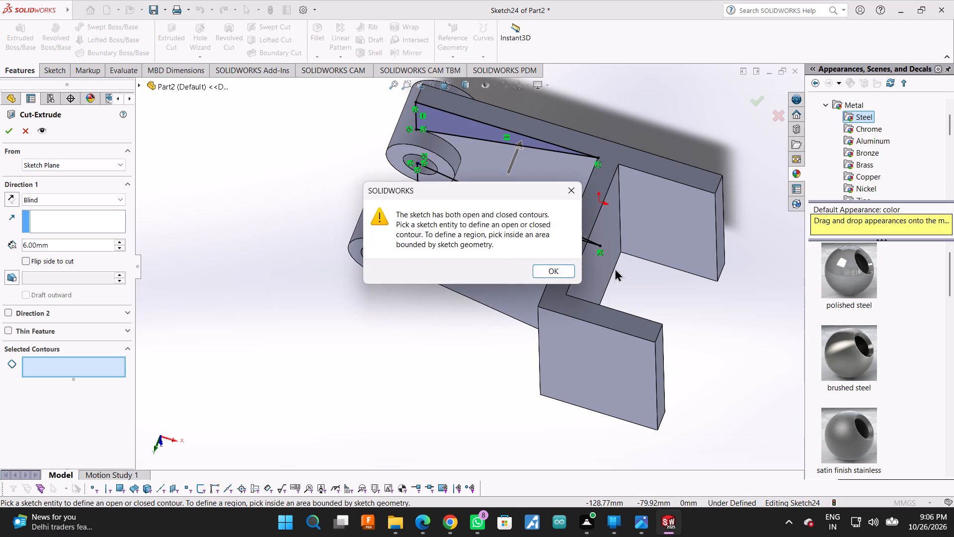
click(551, 268)
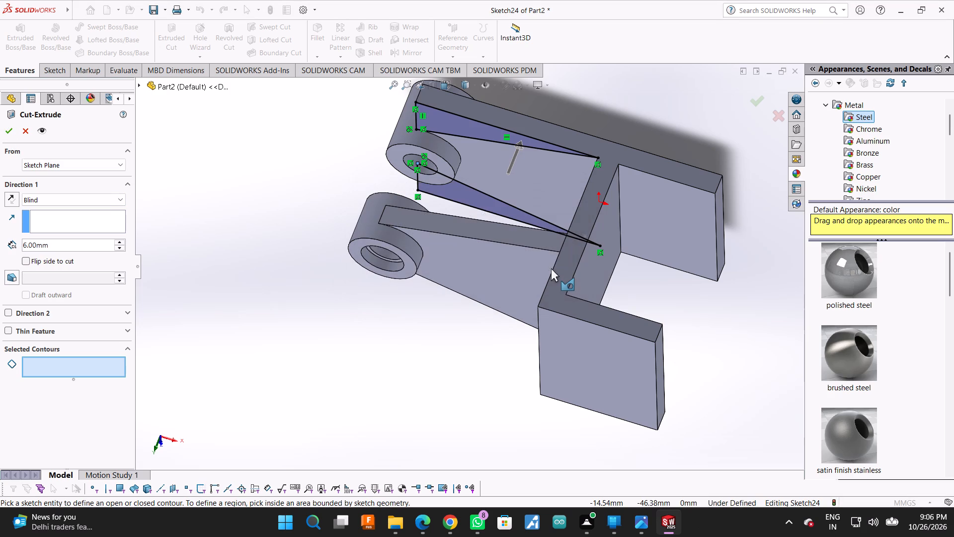
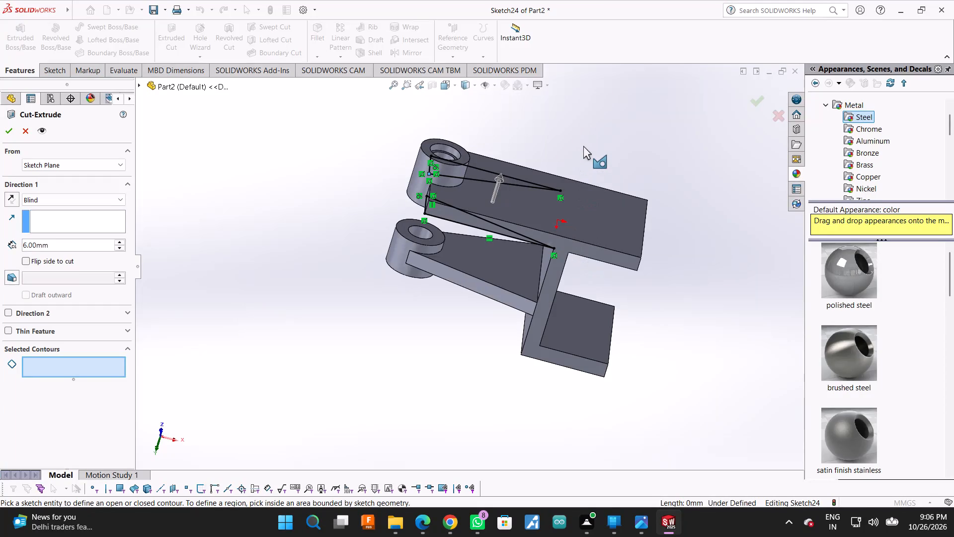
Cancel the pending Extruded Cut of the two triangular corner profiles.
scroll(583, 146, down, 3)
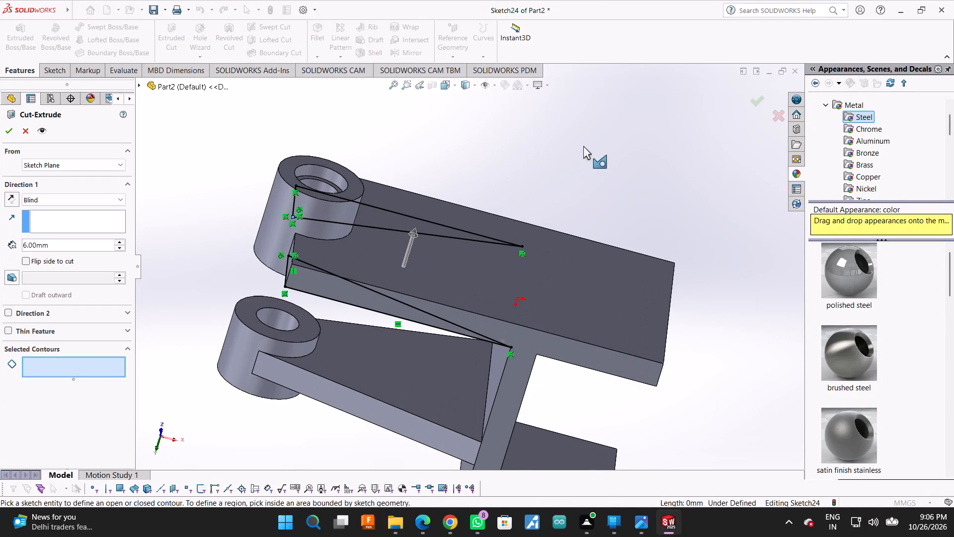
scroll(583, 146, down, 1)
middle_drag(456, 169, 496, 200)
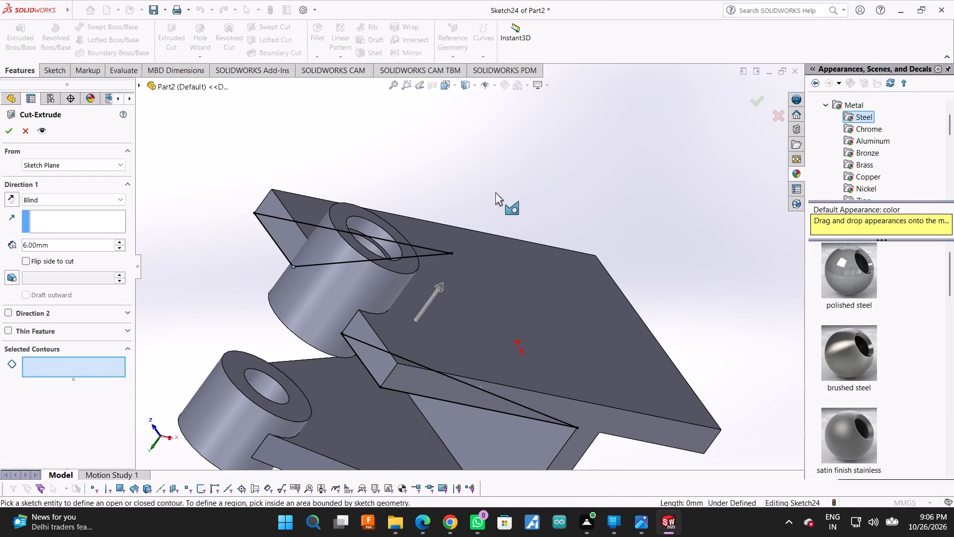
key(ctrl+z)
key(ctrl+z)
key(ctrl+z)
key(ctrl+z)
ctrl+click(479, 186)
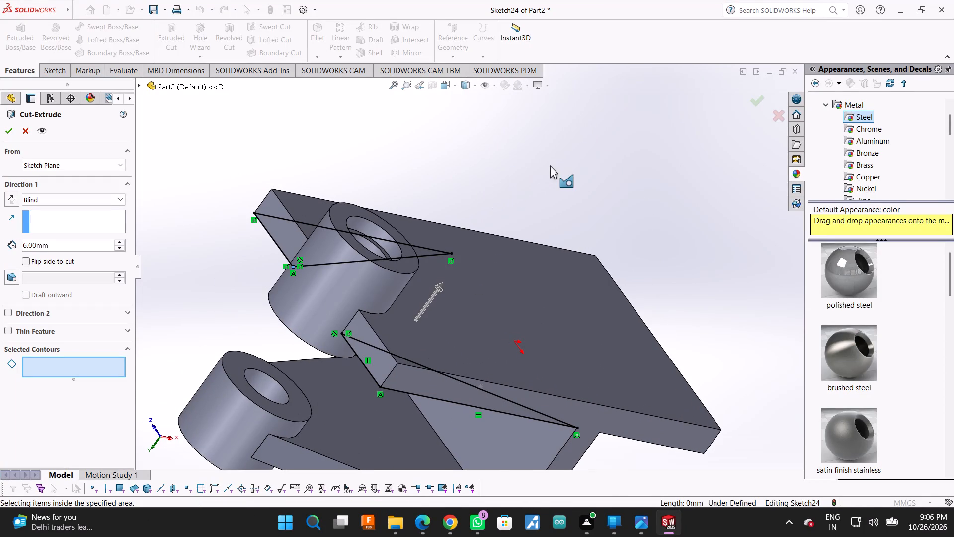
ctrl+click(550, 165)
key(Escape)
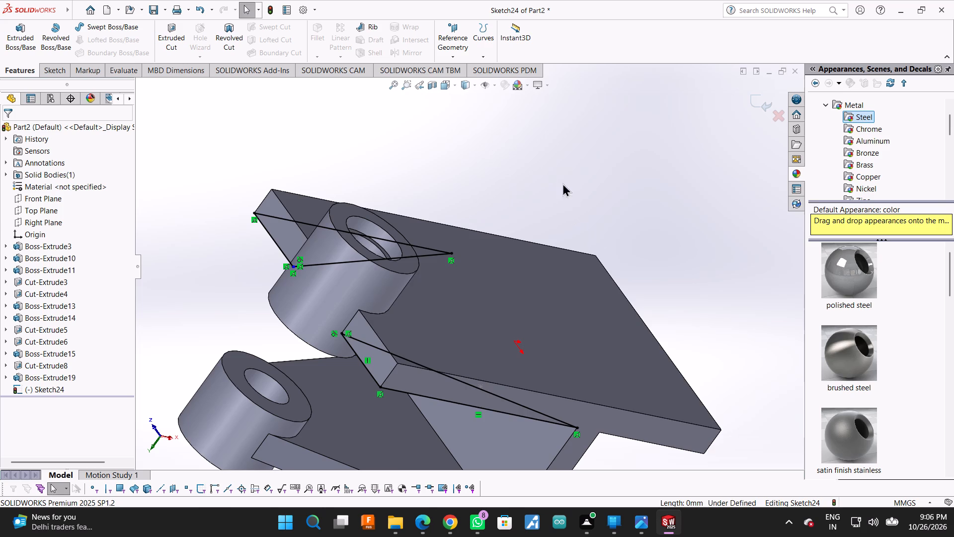
Examine both triangular corner profiles and how they meet the plate's end edge and the round boss from several sides.
middle_click(556, 168)
scroll(481, 317, up, 5)
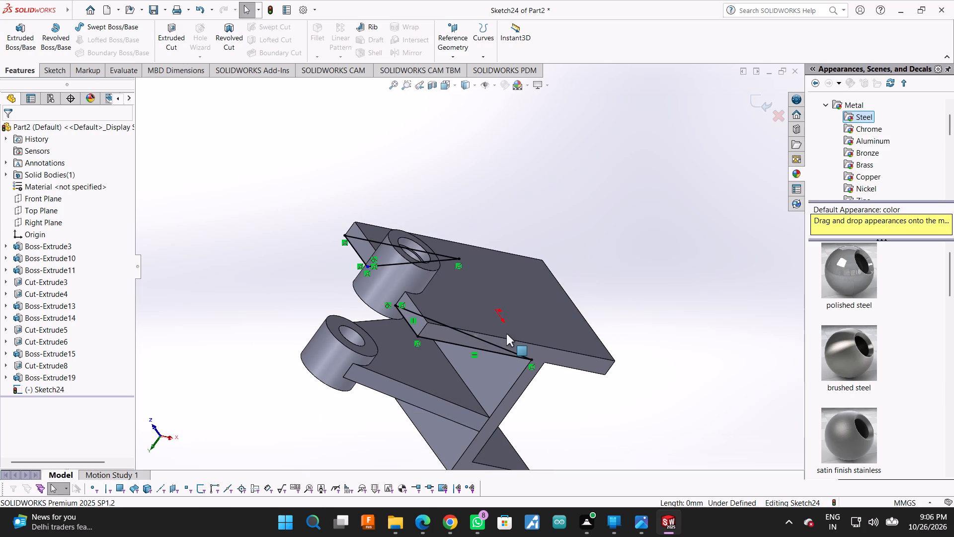
scroll(428, 355, up, 2)
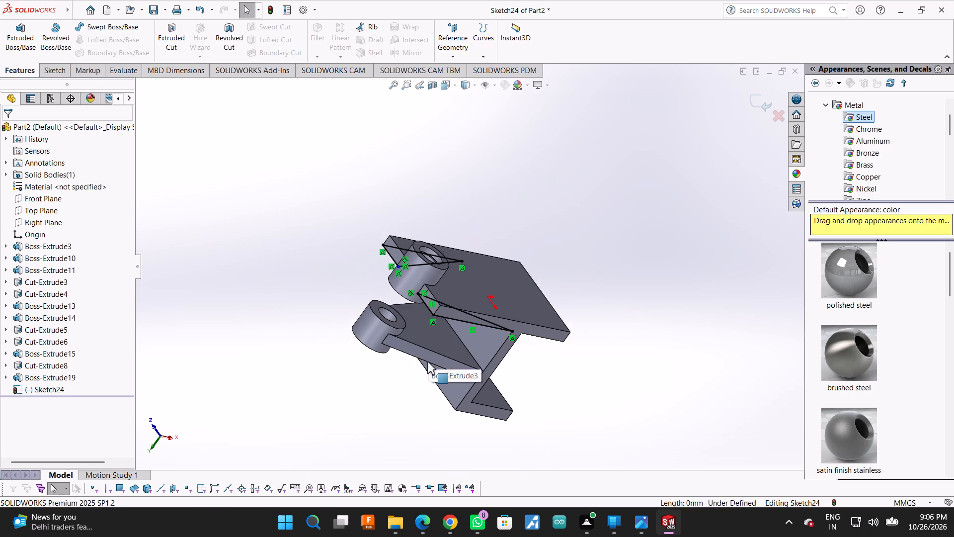
scroll(423, 358, down, 5)
scroll(477, 277, up, 3)
key(Escape)
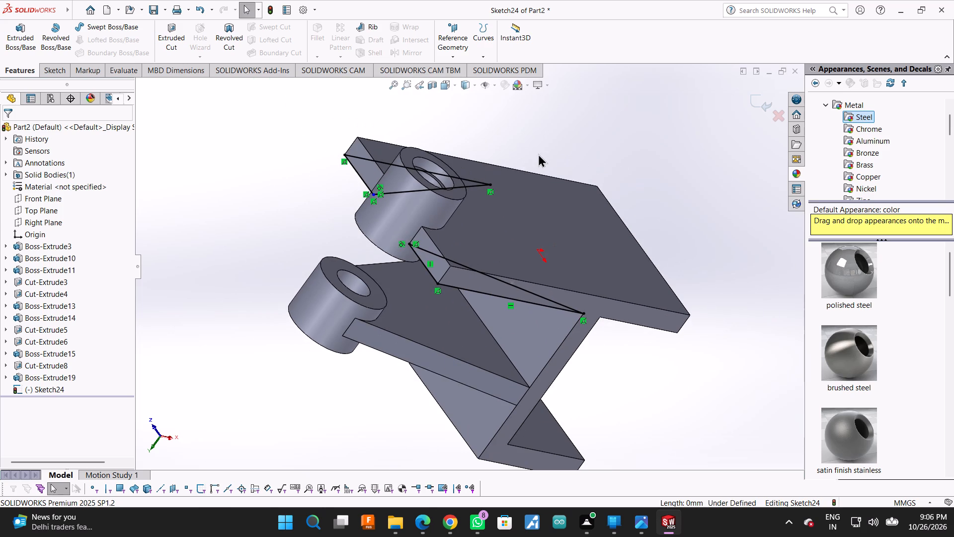
scroll(538, 154, up, 2)
middle_drag(538, 154, 580, 330)
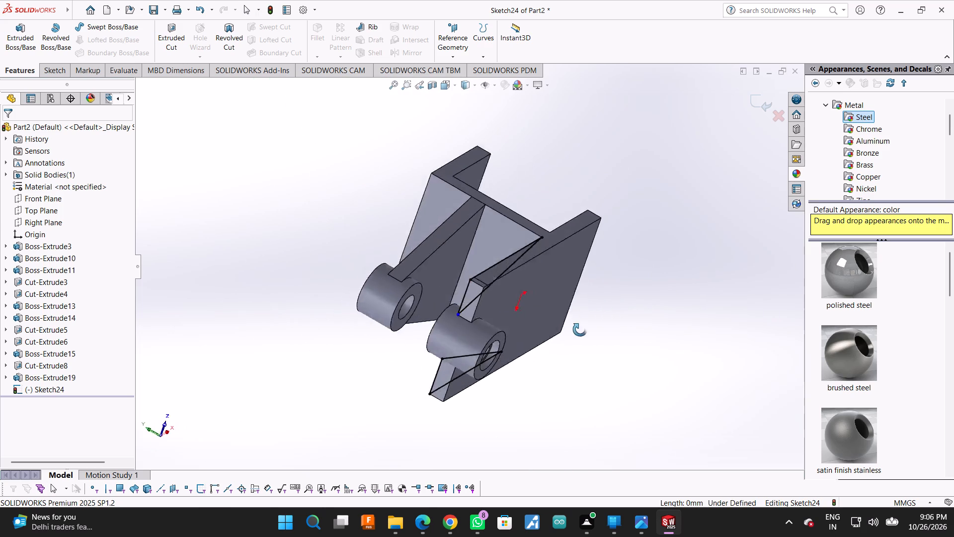
middle_drag(580, 330, 683, 327)
middle_click(683, 327)
scroll(683, 327, down, 1)
scroll(562, 368, down, 3)
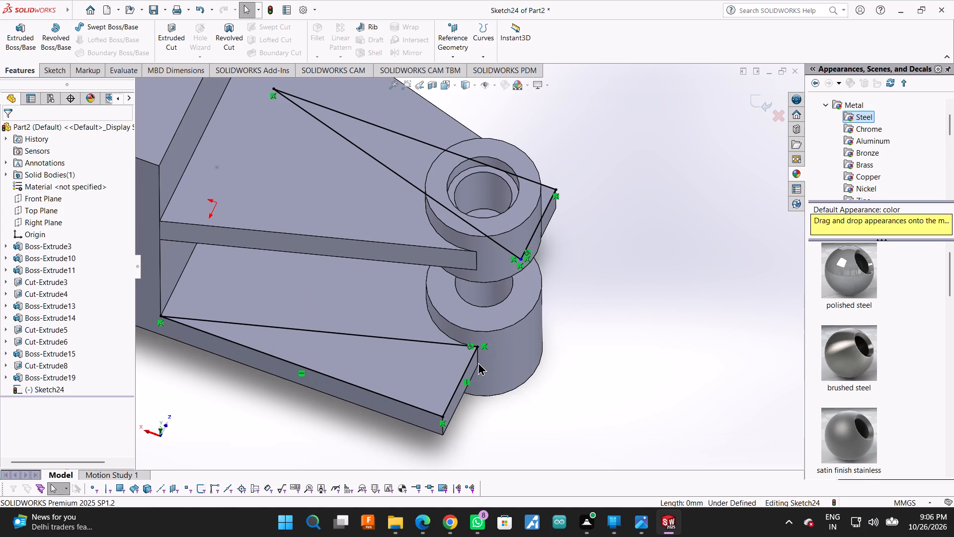
scroll(478, 332, up, 1)
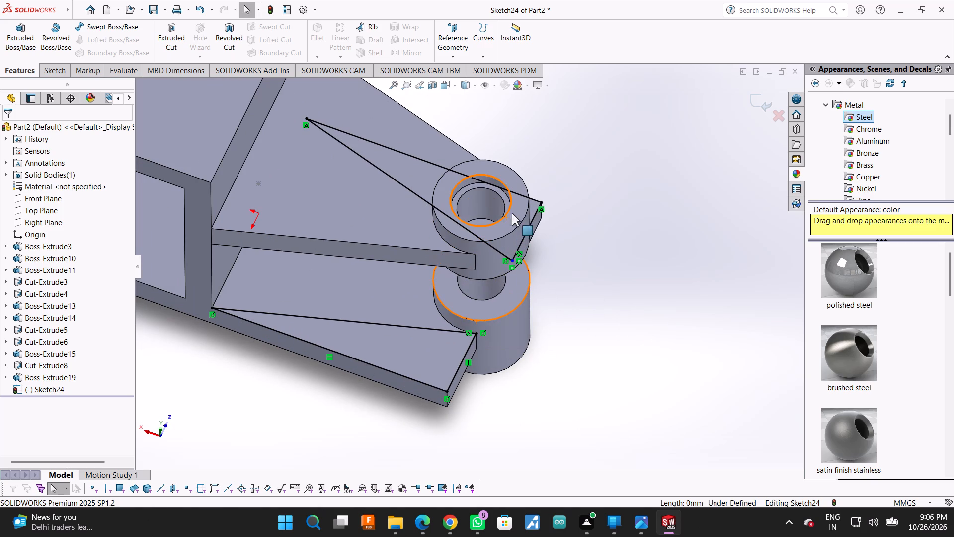
middle_drag(585, 166, 540, 242)
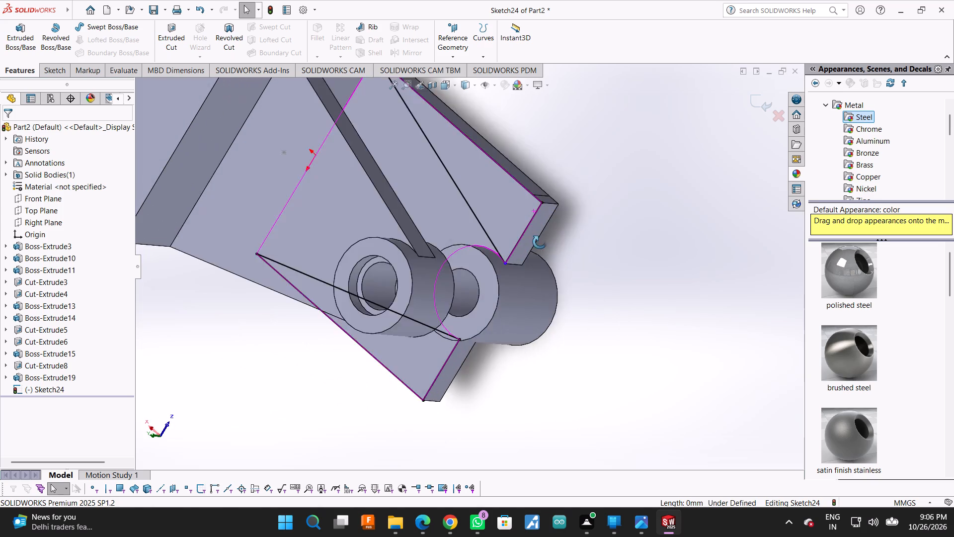
middle_drag(540, 242, 539, 256)
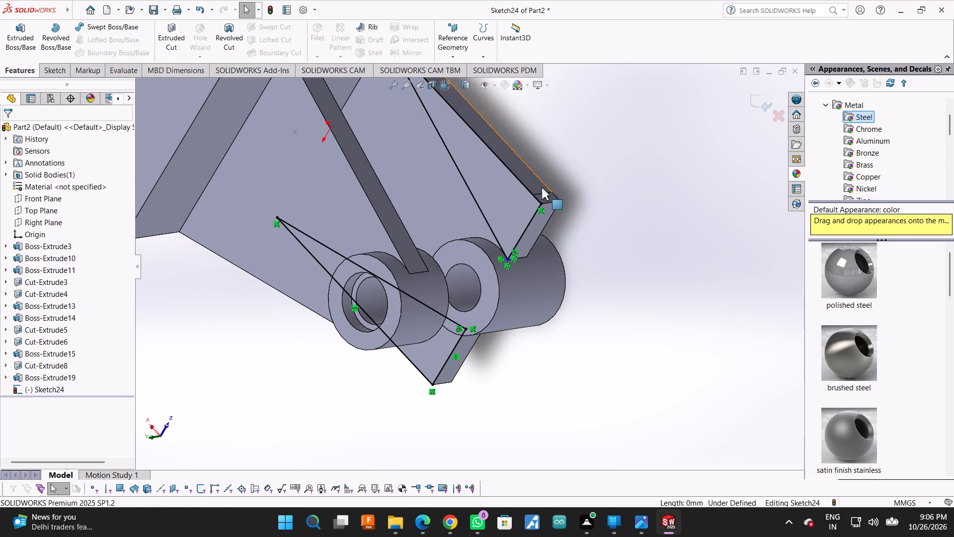
key(Escape)
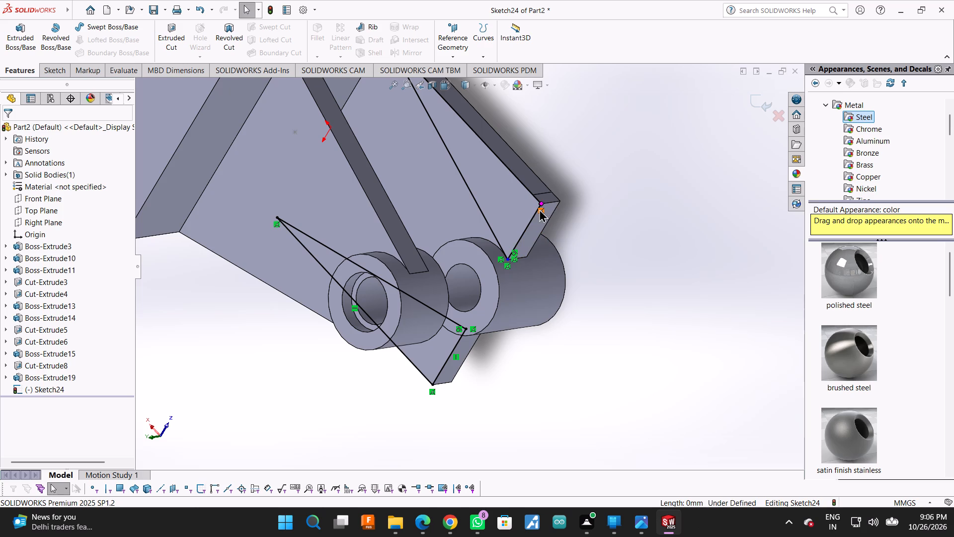
Undo the recent sketch edits back to only the two slanted lines beside the round boss.
key(ctrl+z)
key(ctrl+z)
key(ctrl+z)
key(ctrl+z)
key(ctrl+z)
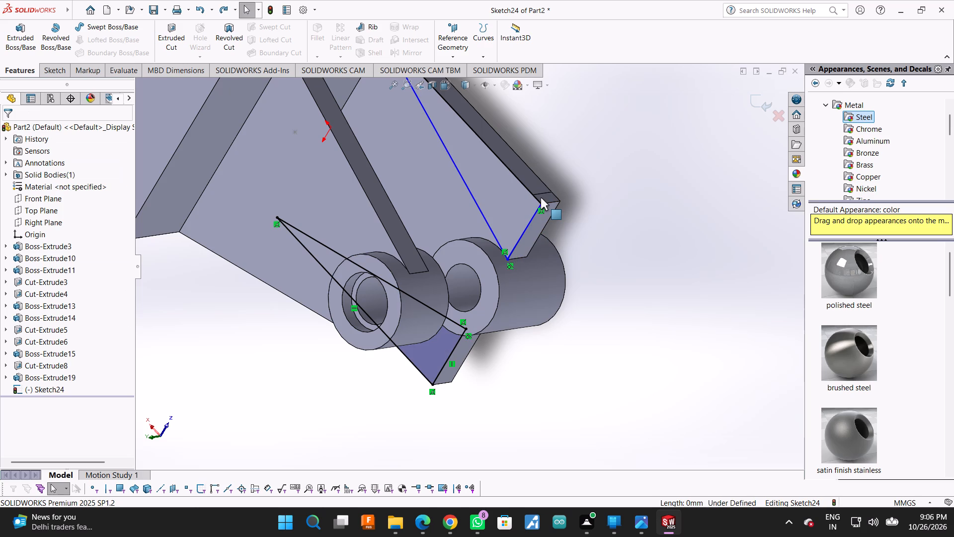
key(ctrl+z)
key(ctrl+z)
key(ctrl+z)
key(ctrl+z)
Find Sketch2 under Boss-Extrude3 and view its profile straight on.
middle_drag(565, 170, 492, 240)
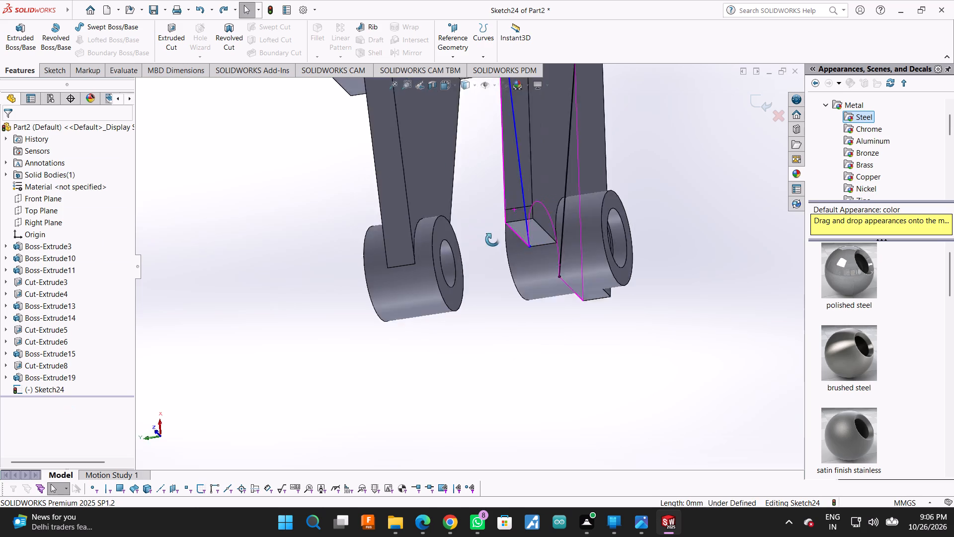
middle_drag(492, 240, 410, 228)
scroll(426, 238, up, 5)
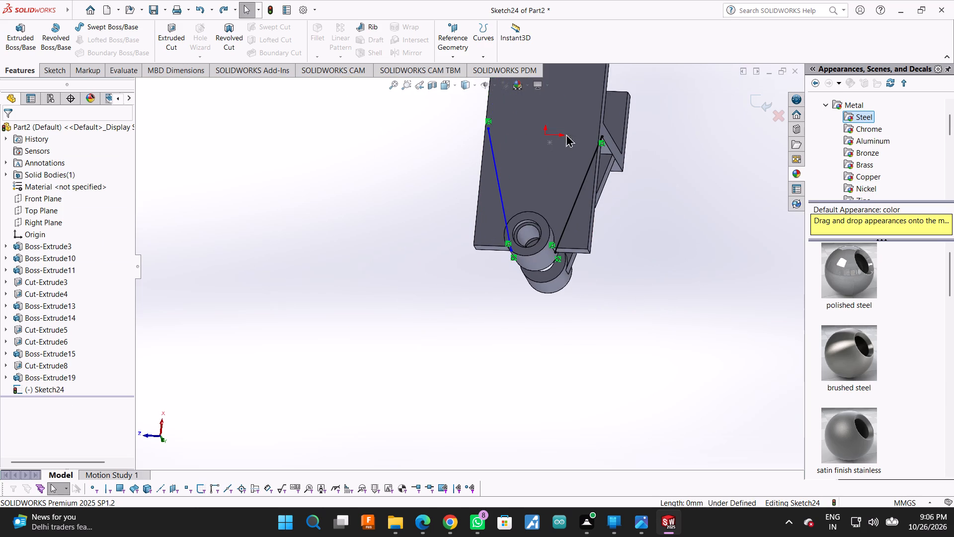
scroll(631, 152, up, 1)
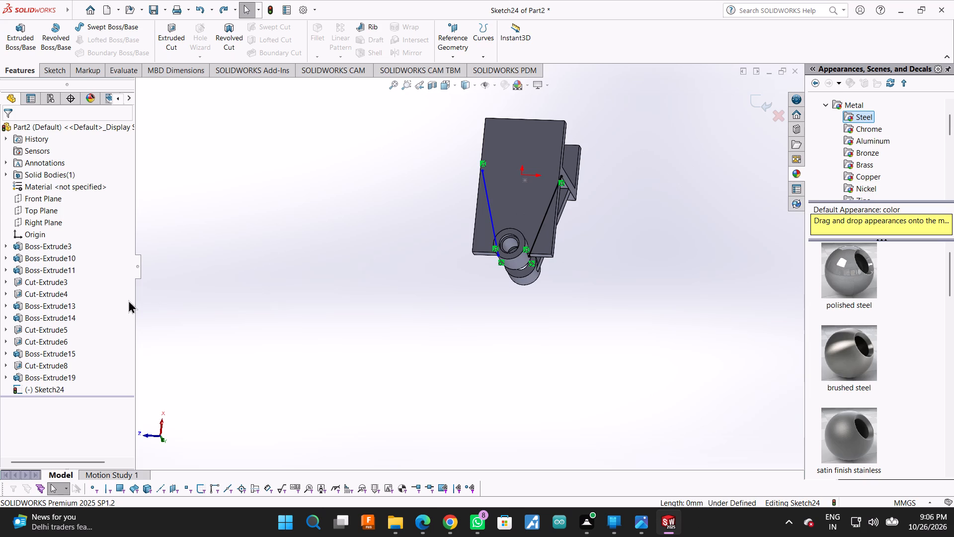
click(55, 252)
click(55, 248)
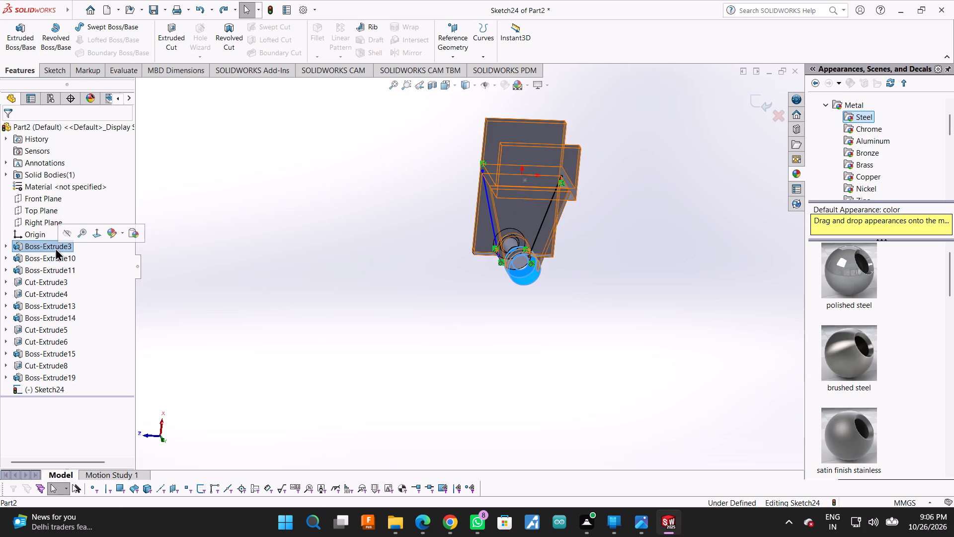
click(244, 288)
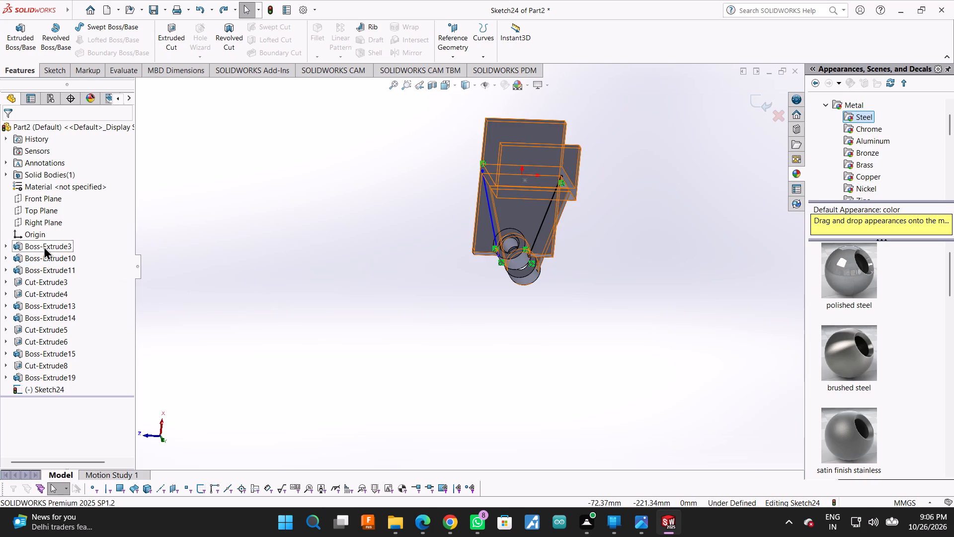
click(43, 246)
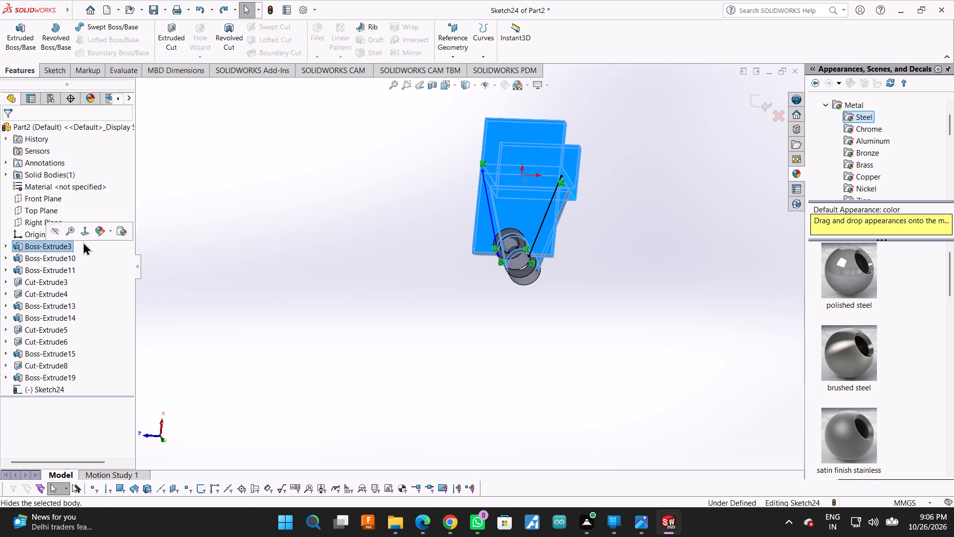
click(7, 245)
click(25, 262)
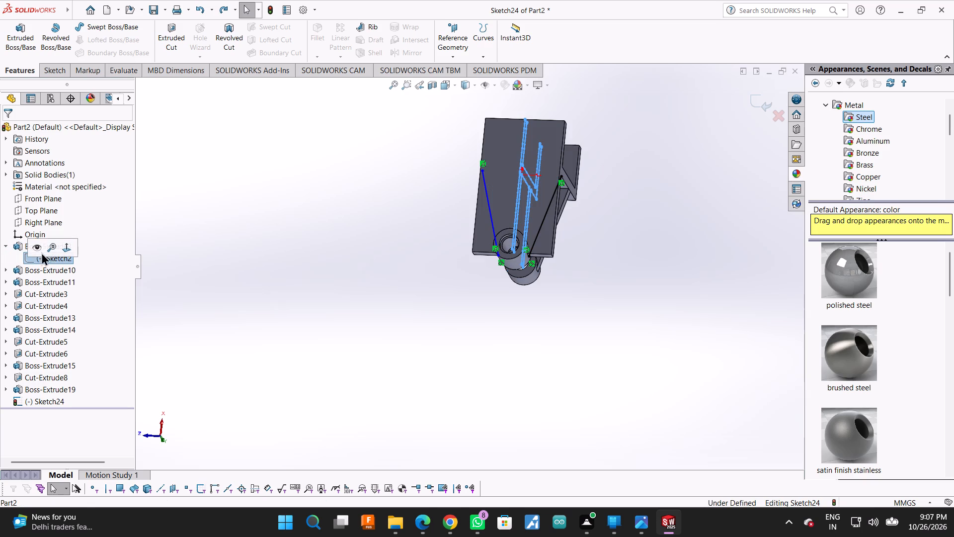
click(62, 248)
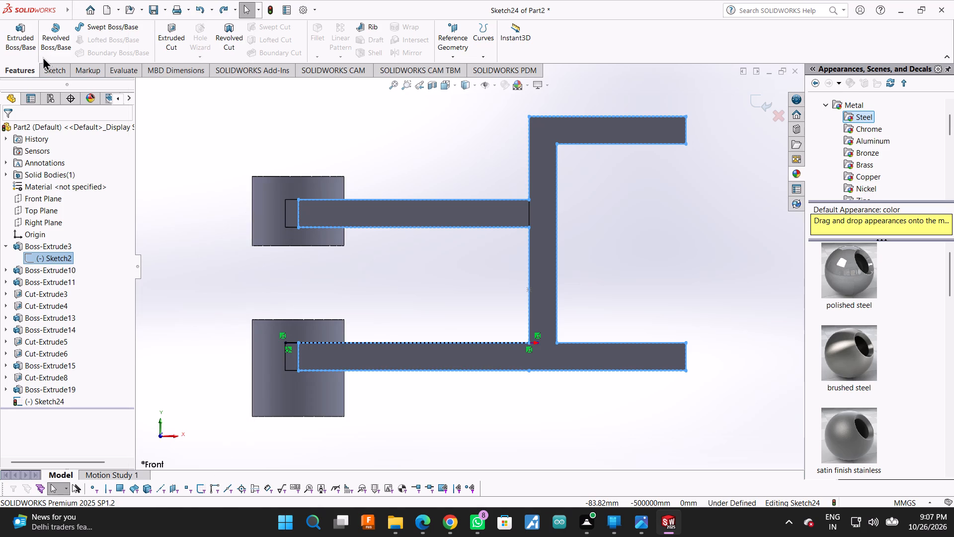
Dimension the length of the lower plate's bottom edge in the front view with Smart Dimension.
click(62, 70)
click(55, 24)
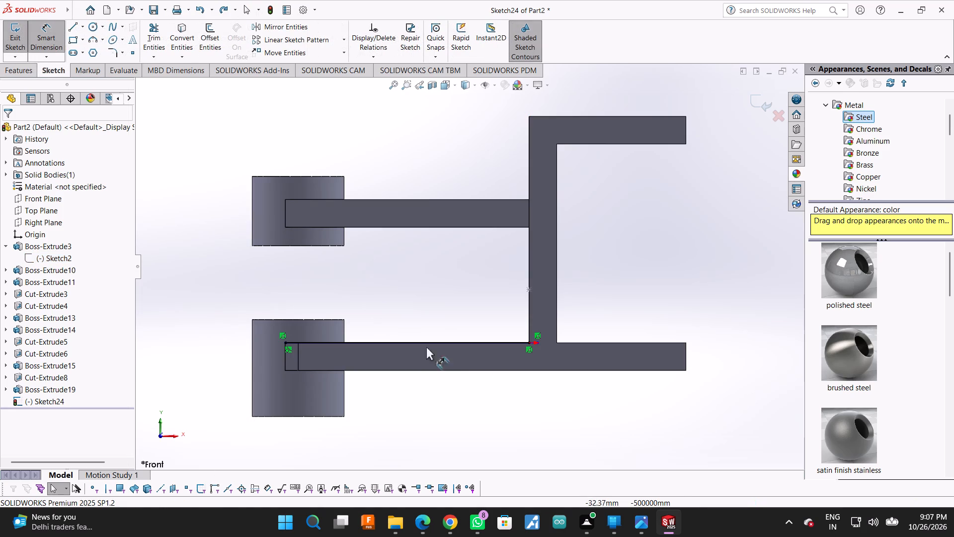
click(472, 370)
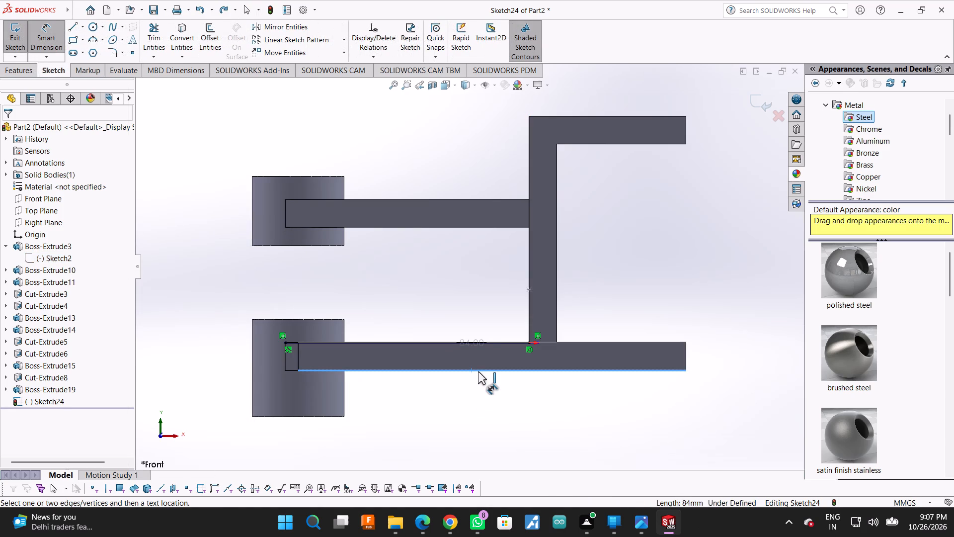
drag(478, 371, 477, 414)
drag(474, 375, 477, 441)
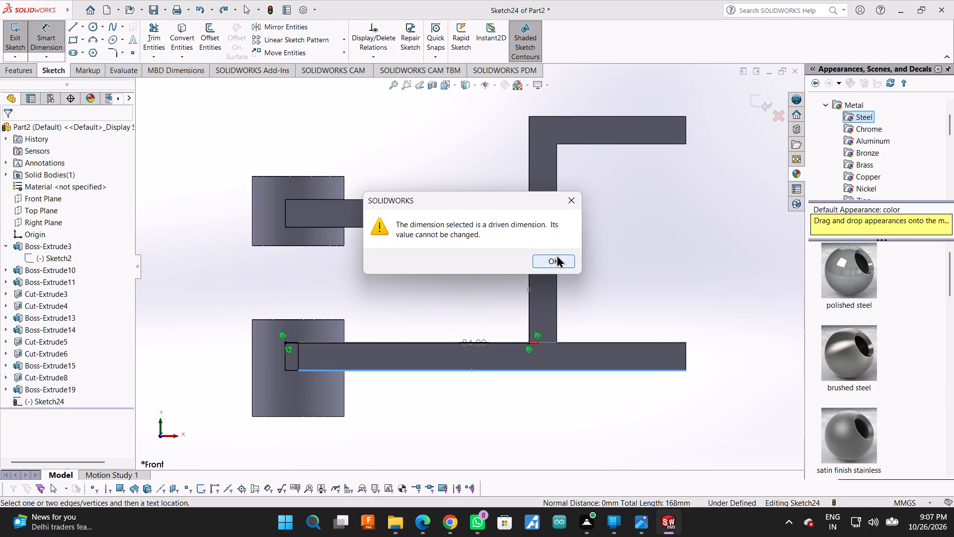
click(556, 255)
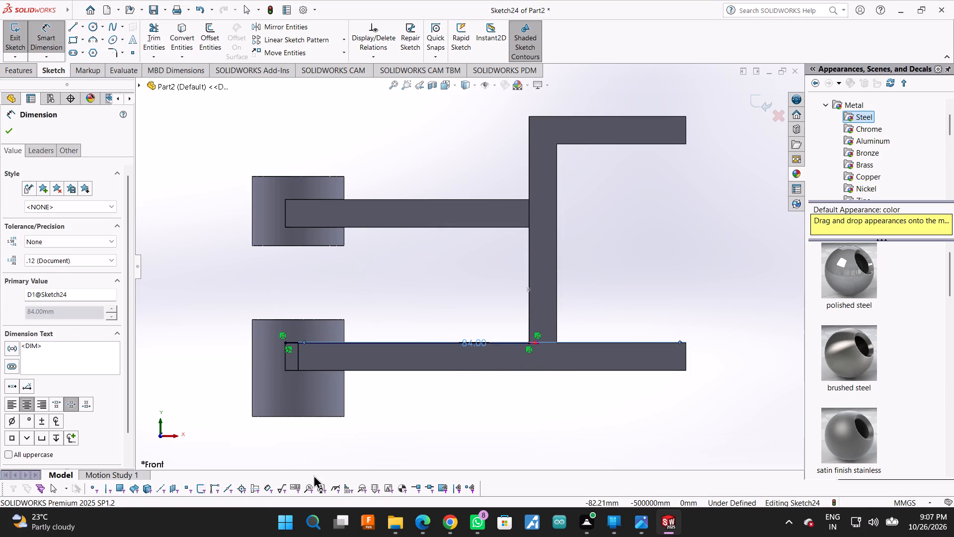
Examine the lower plate's end at the round boss up close, and the whole bracket from an oblique angle.
drag(373, 485, 394, 476)
scroll(316, 342, down, 4)
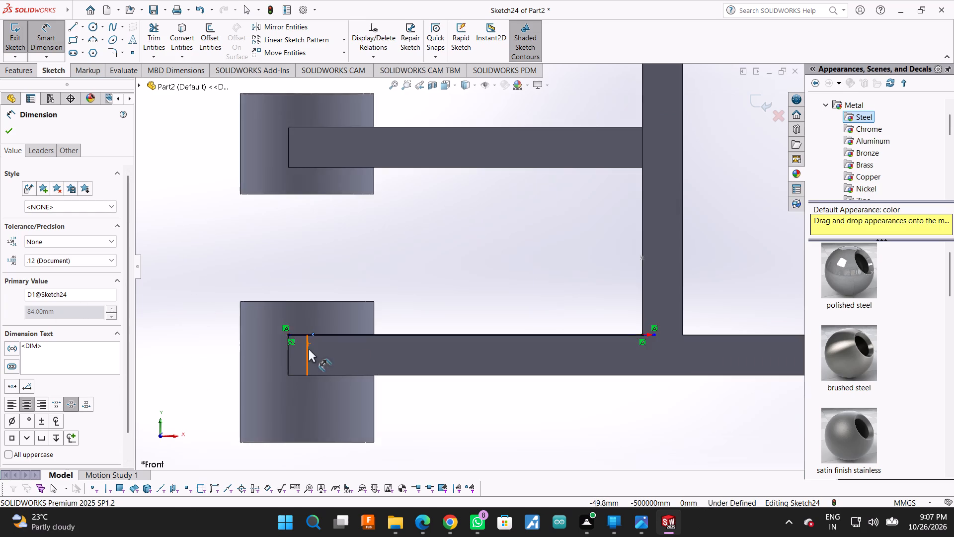
scroll(309, 349, down, 4)
scroll(371, 279, up, 2)
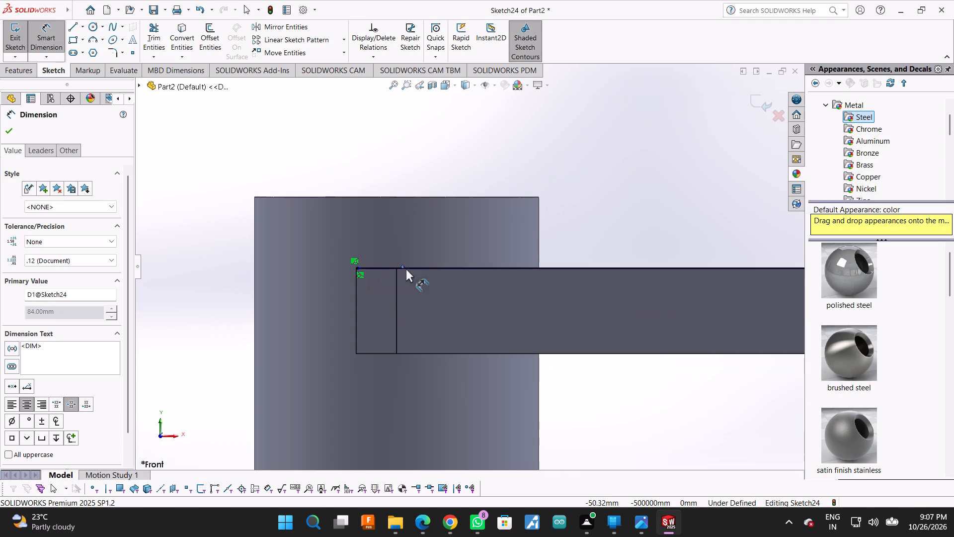
scroll(418, 273, up, 3)
scroll(280, 308, up, 3)
scroll(322, 403, up, 1)
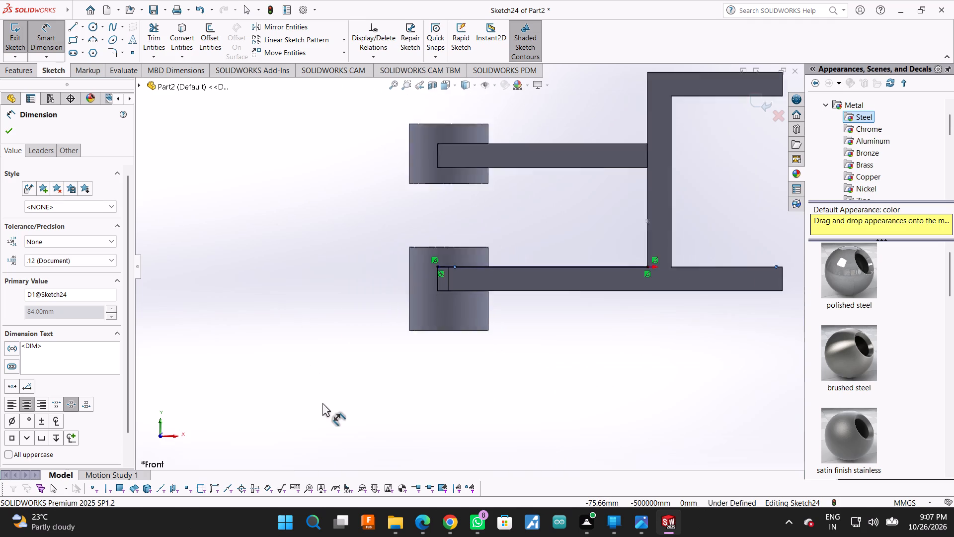
scroll(322, 403, up, 1)
scroll(322, 403, down, 3)
scroll(479, 307, up, 2)
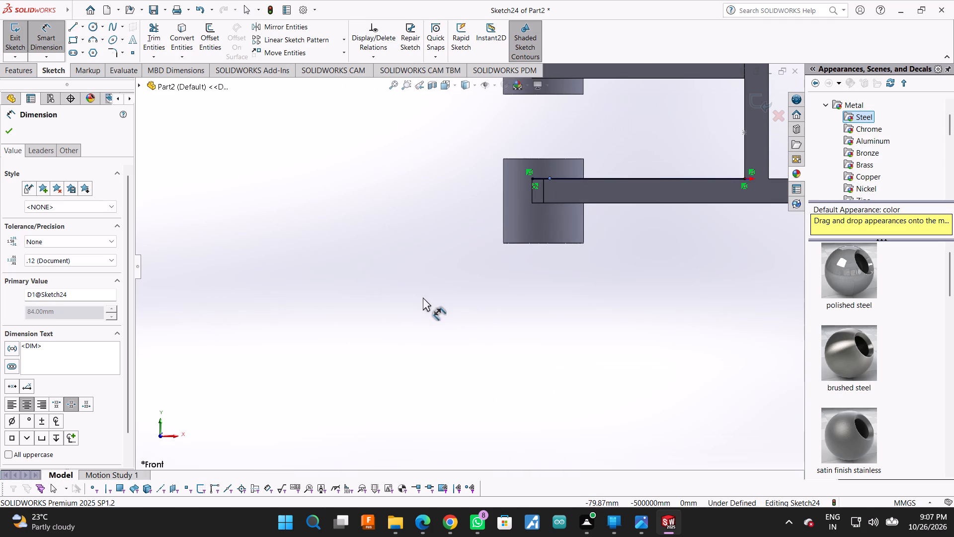
scroll(423, 298, down, 3)
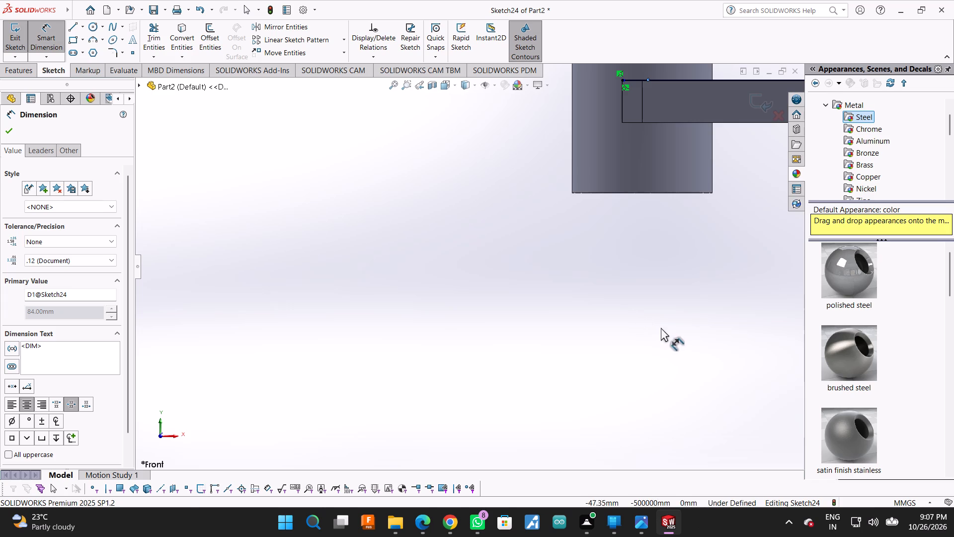
scroll(649, 318, up, 6)
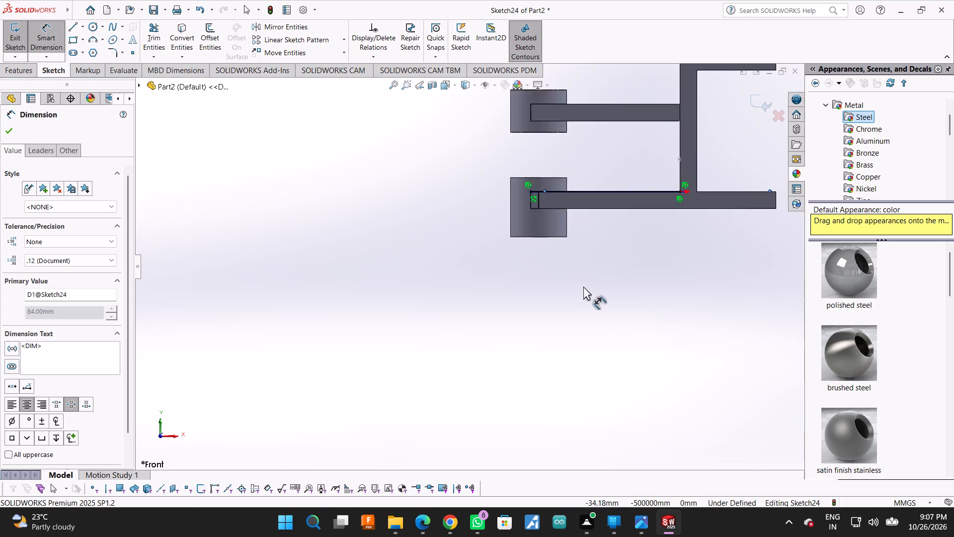
scroll(583, 286, up, 2)
middle_drag(618, 91, 610, 197)
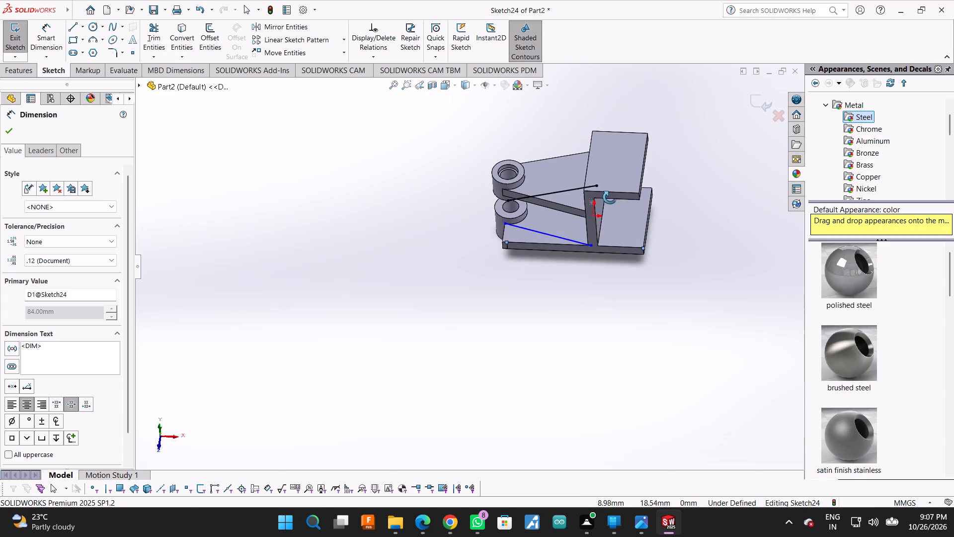
middle_drag(610, 197, 610, 199)
scroll(627, 250, down, 4)
scroll(499, 257, up, 8)
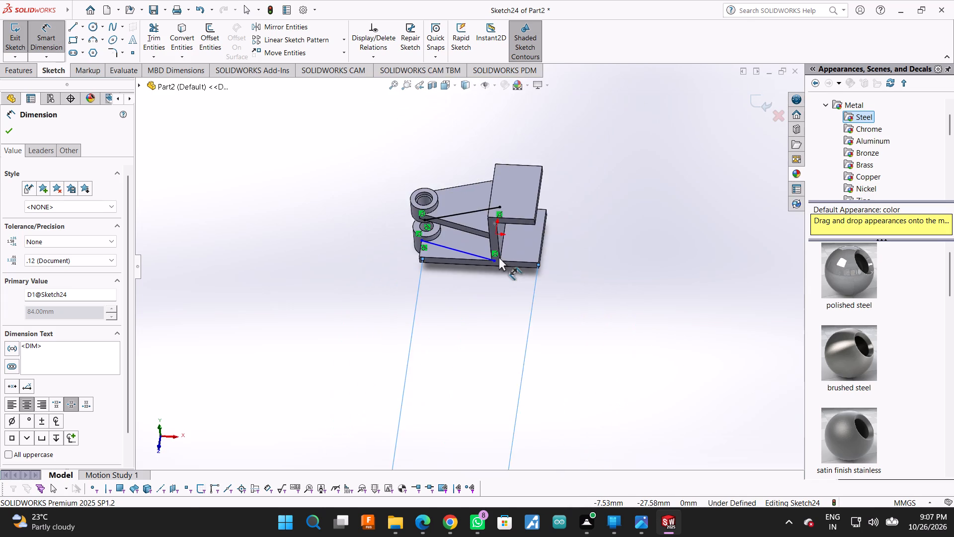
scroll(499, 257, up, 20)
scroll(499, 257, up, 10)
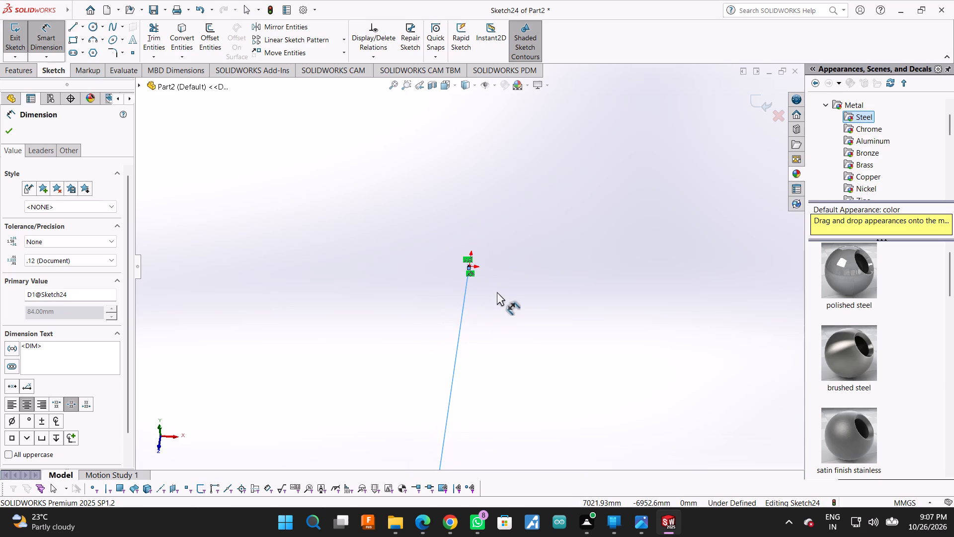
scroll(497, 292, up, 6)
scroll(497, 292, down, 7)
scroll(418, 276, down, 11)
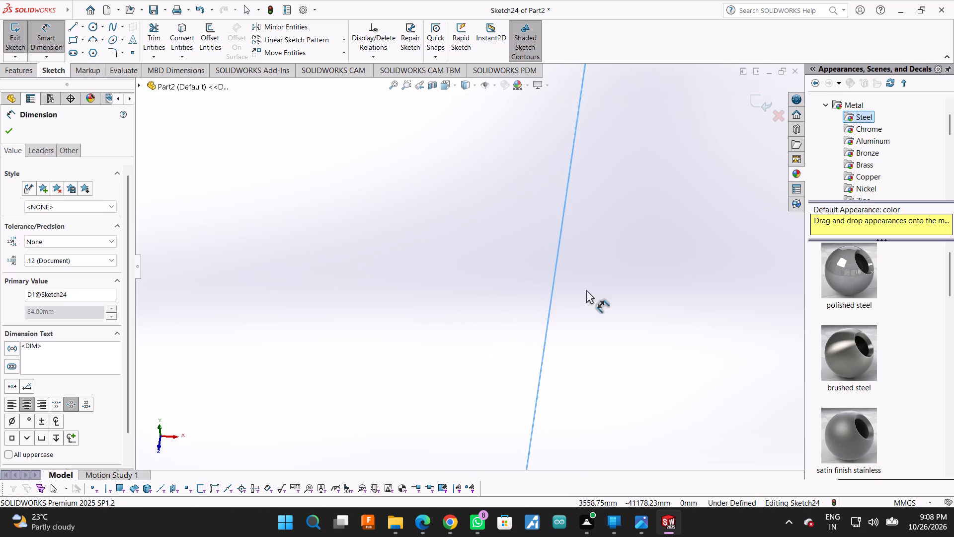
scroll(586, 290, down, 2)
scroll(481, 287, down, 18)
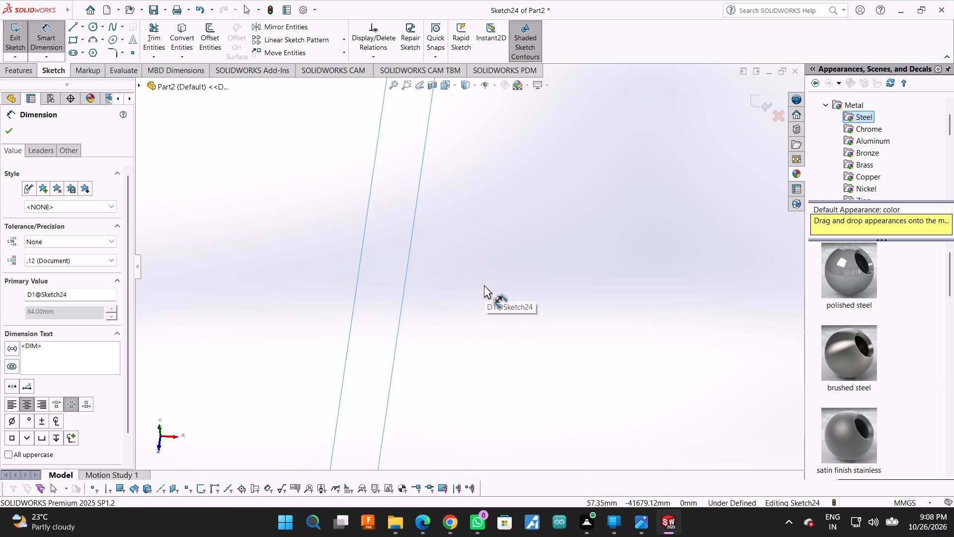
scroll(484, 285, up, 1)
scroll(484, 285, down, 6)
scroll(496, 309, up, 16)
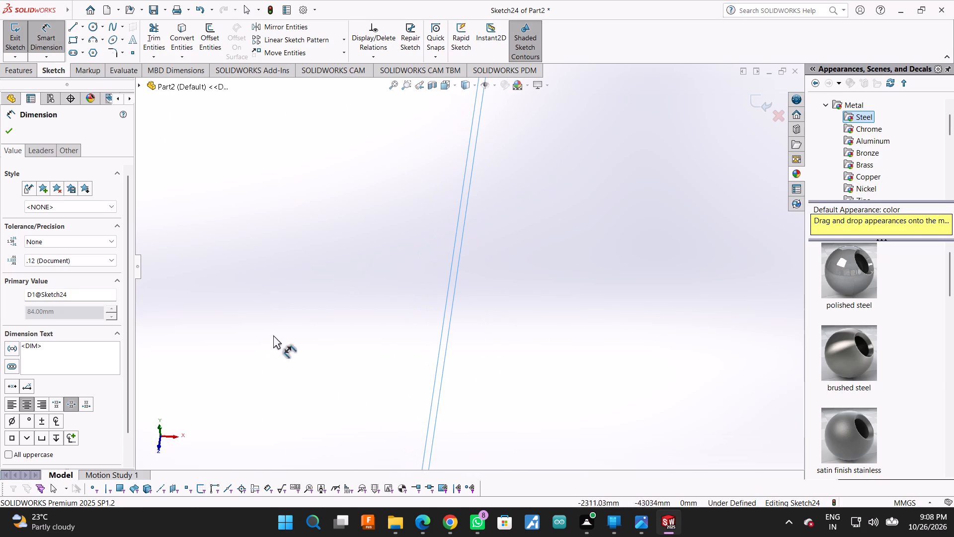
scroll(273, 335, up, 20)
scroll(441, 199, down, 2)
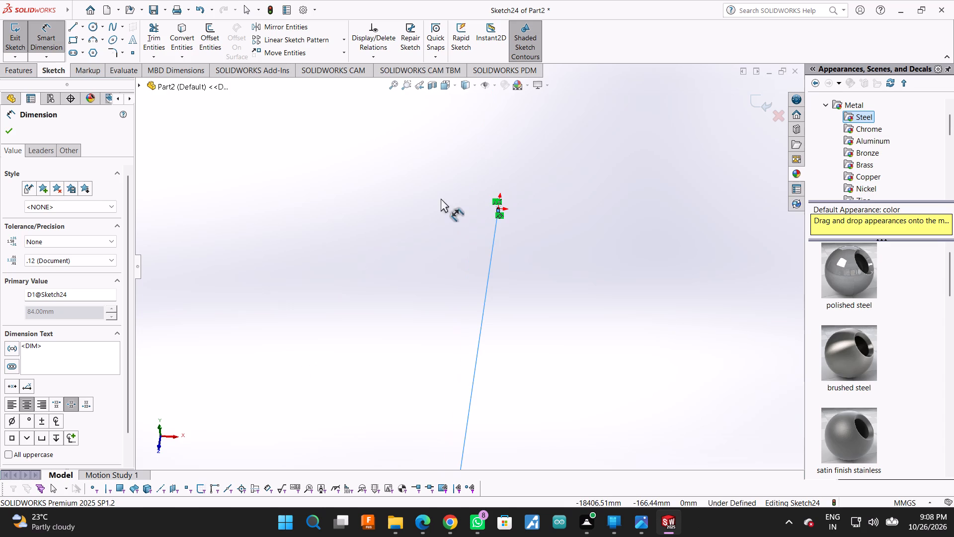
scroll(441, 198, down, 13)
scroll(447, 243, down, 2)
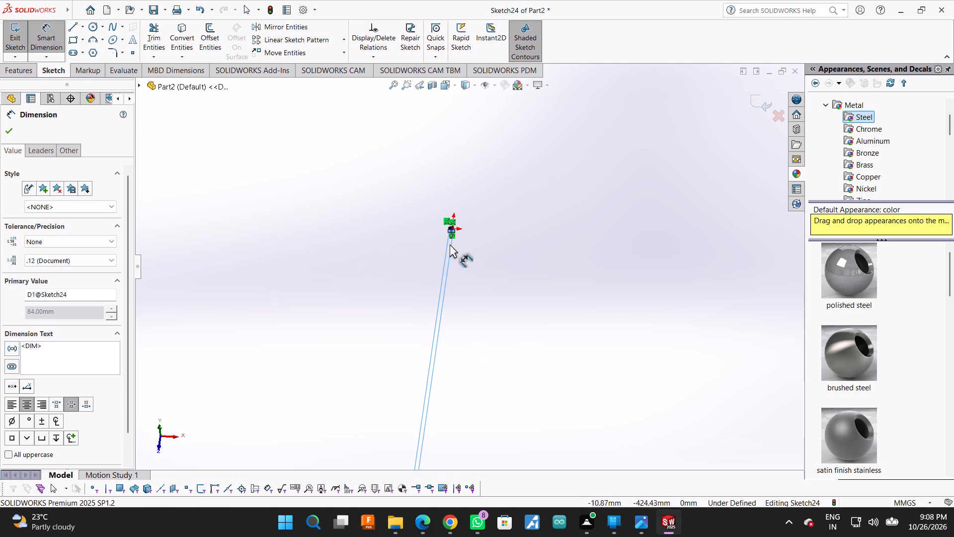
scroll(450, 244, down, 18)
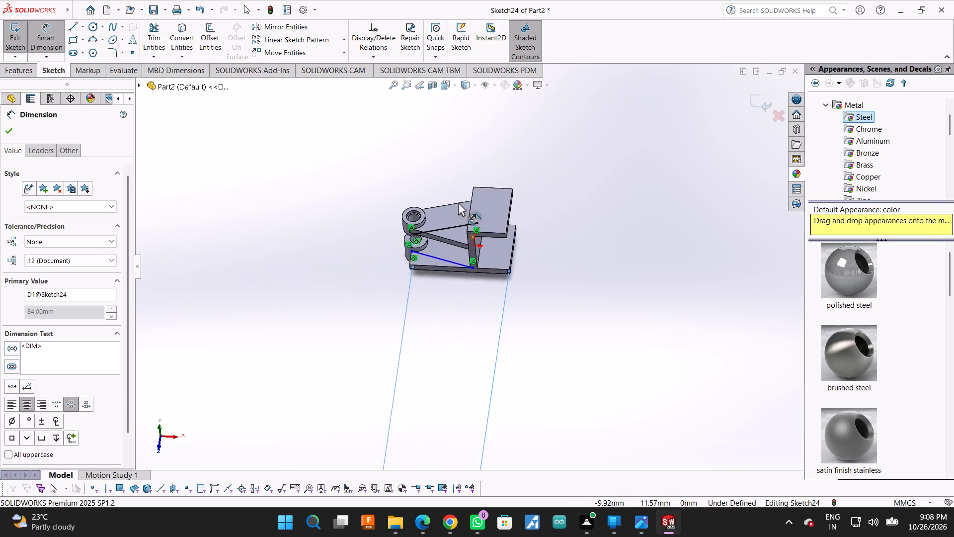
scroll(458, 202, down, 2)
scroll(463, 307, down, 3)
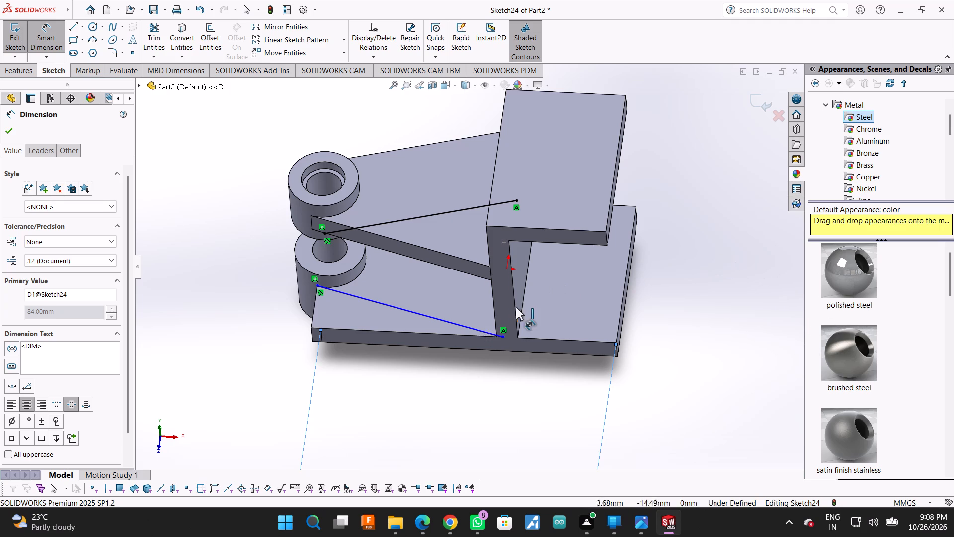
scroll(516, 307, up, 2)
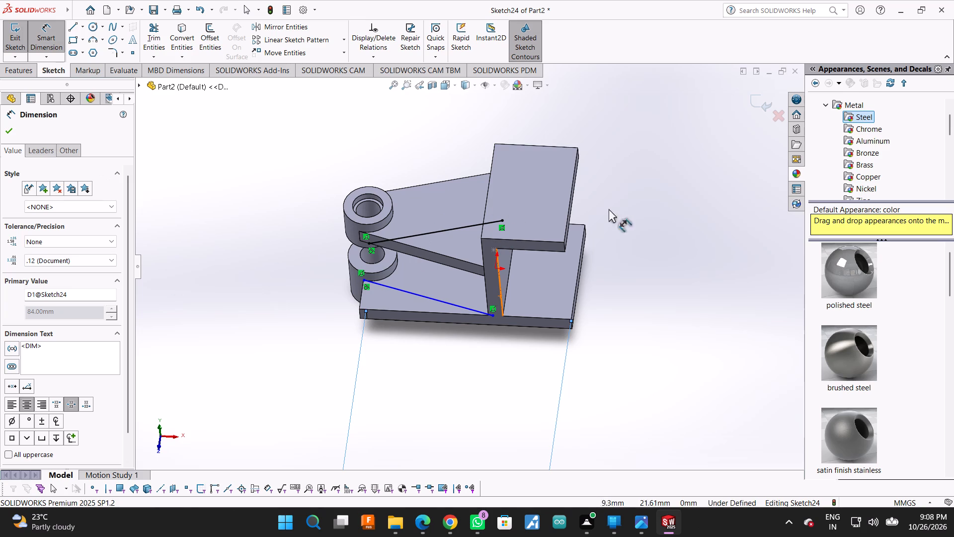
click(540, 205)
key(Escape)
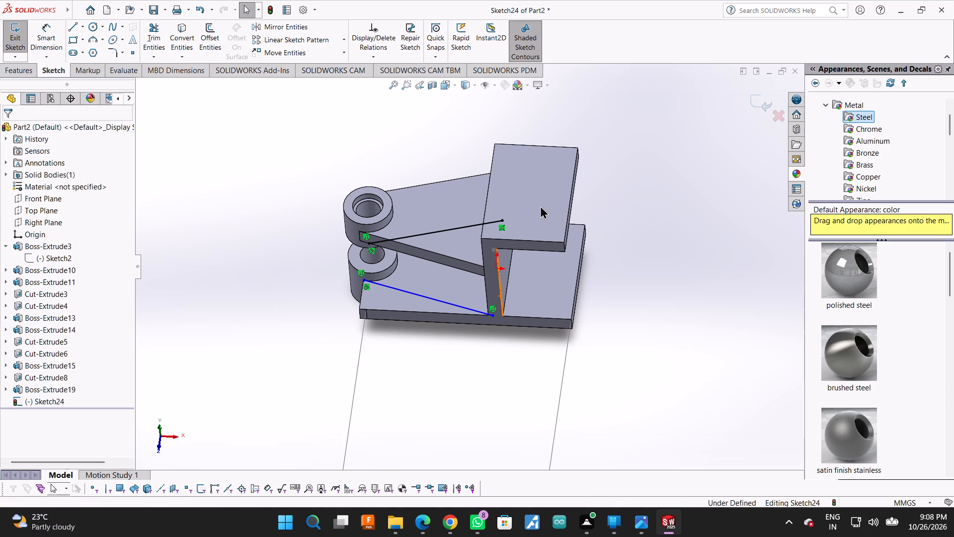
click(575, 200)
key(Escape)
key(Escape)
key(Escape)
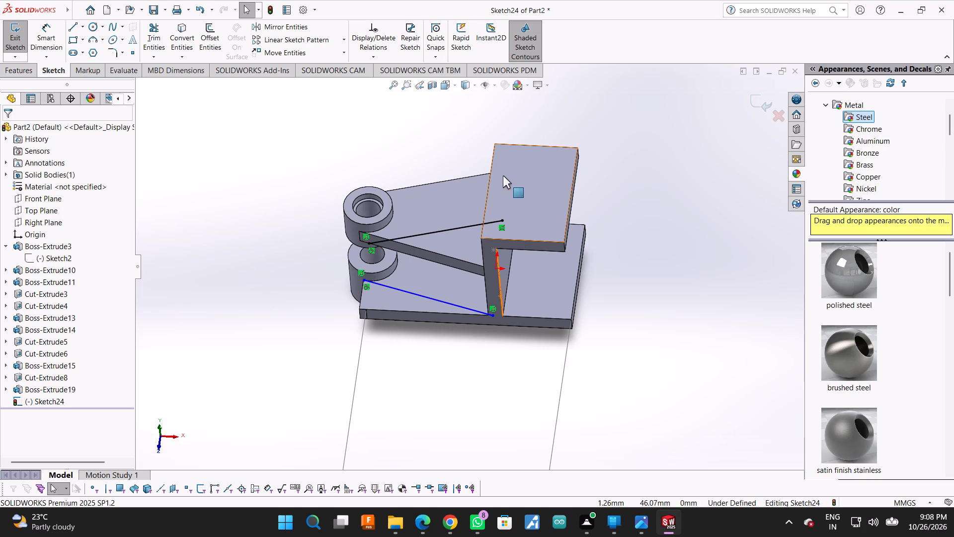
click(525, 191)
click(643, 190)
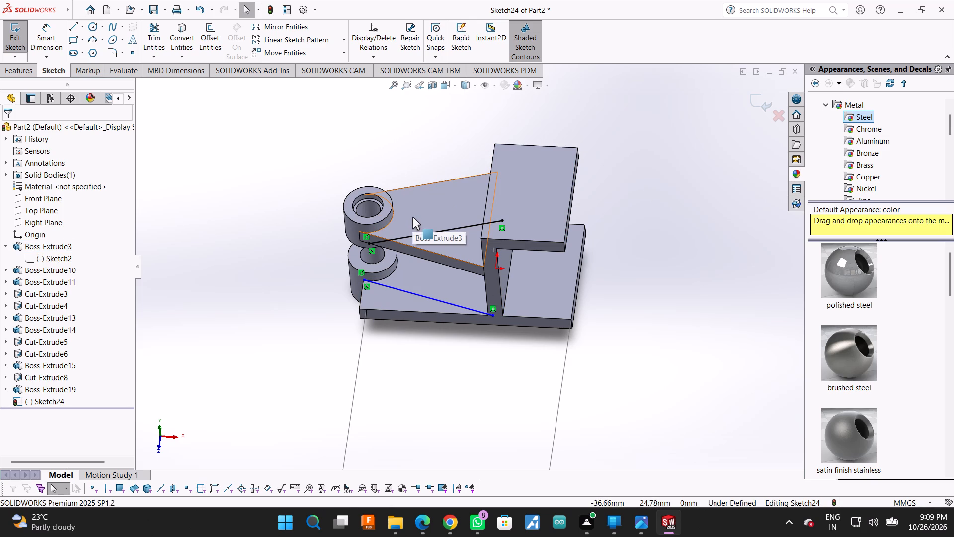
Examine the bracket's extrude and cut features one by one, including Sketch16 and Sketch2, to find which sketch defines the plates.
click(25, 293)
click(25, 305)
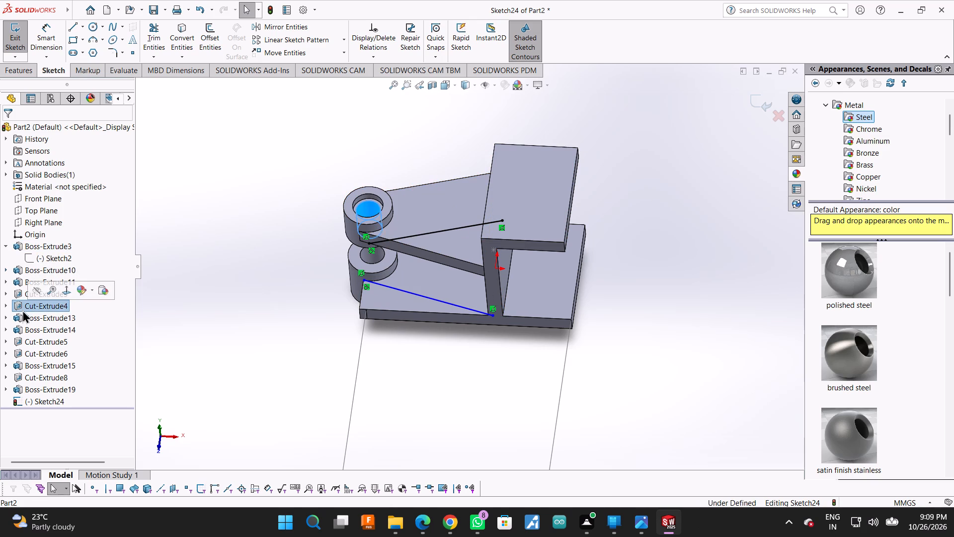
click(19, 325)
click(23, 347)
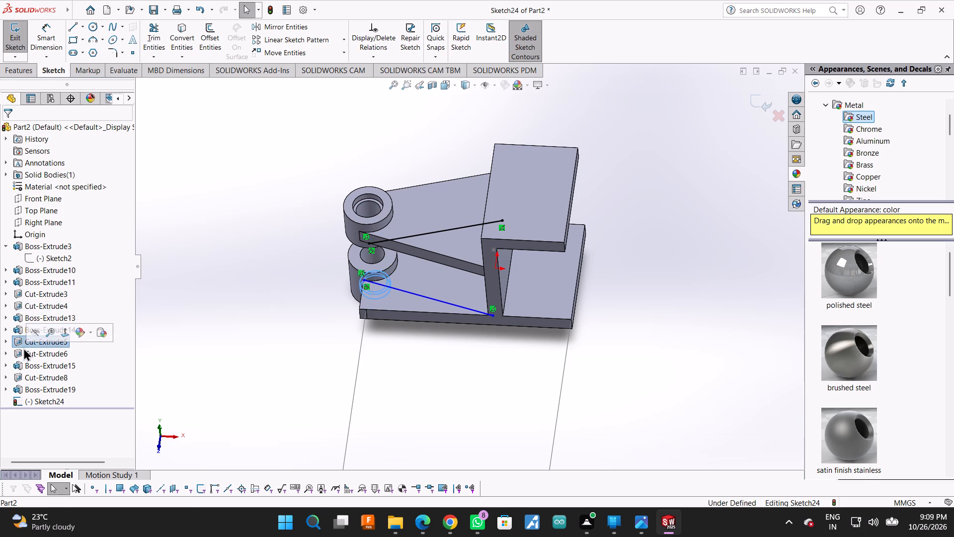
click(22, 357)
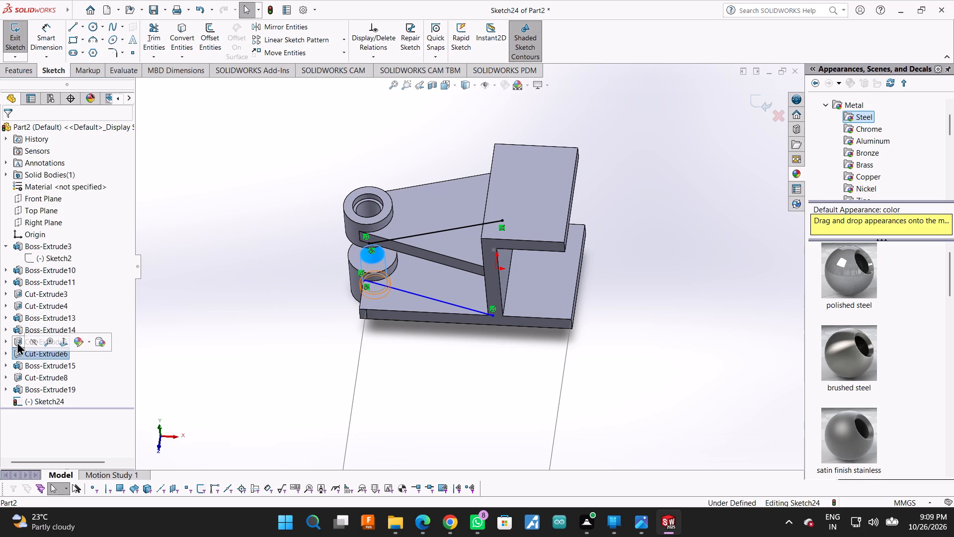
click(17, 342)
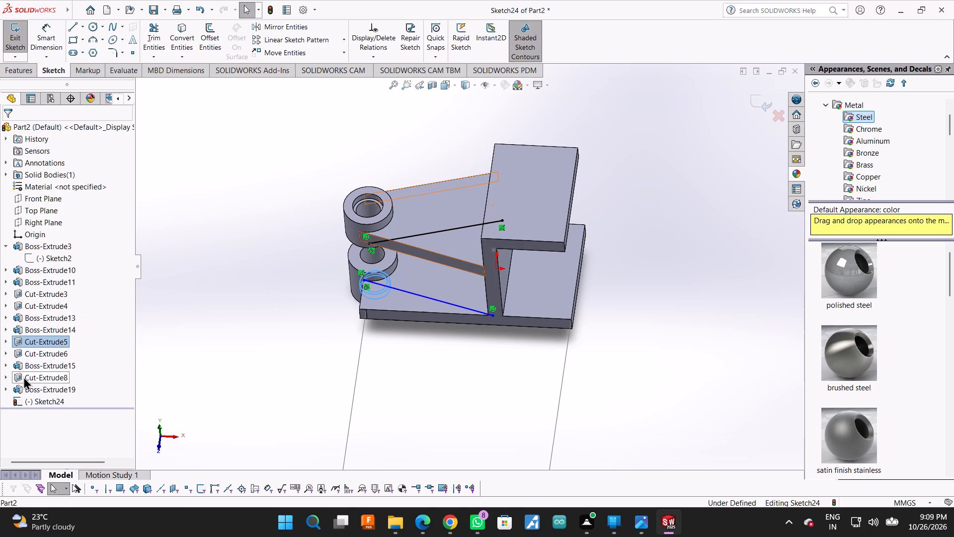
click(5, 342)
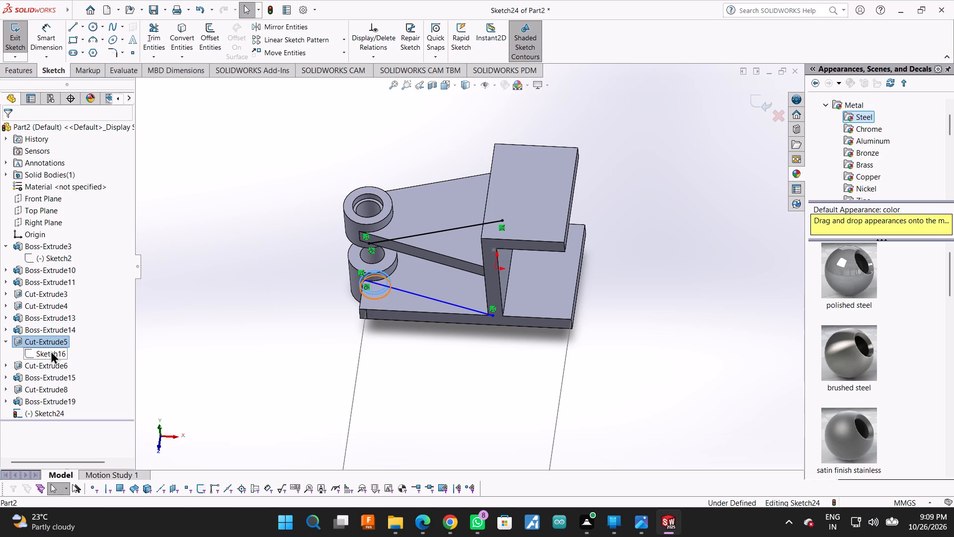
click(51, 351)
key(Escape)
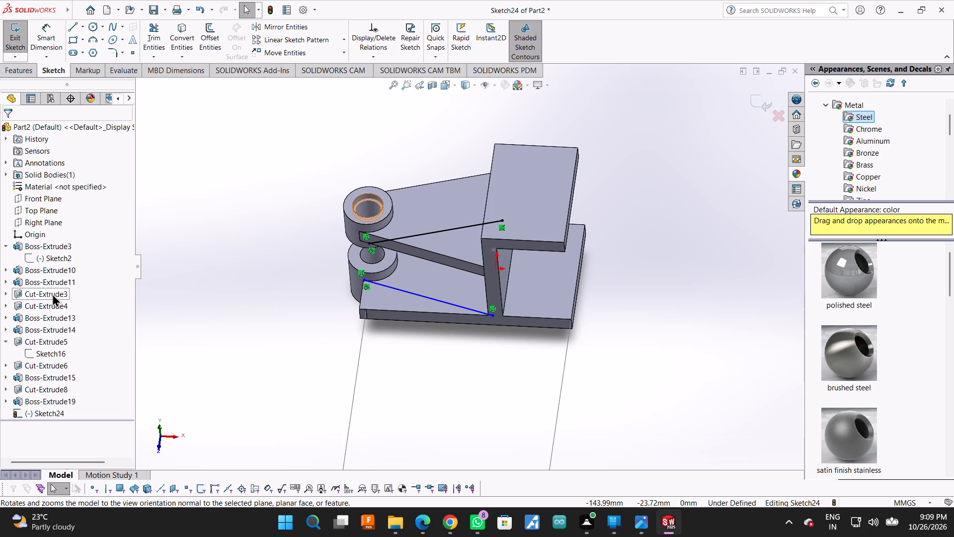
click(51, 288)
click(38, 279)
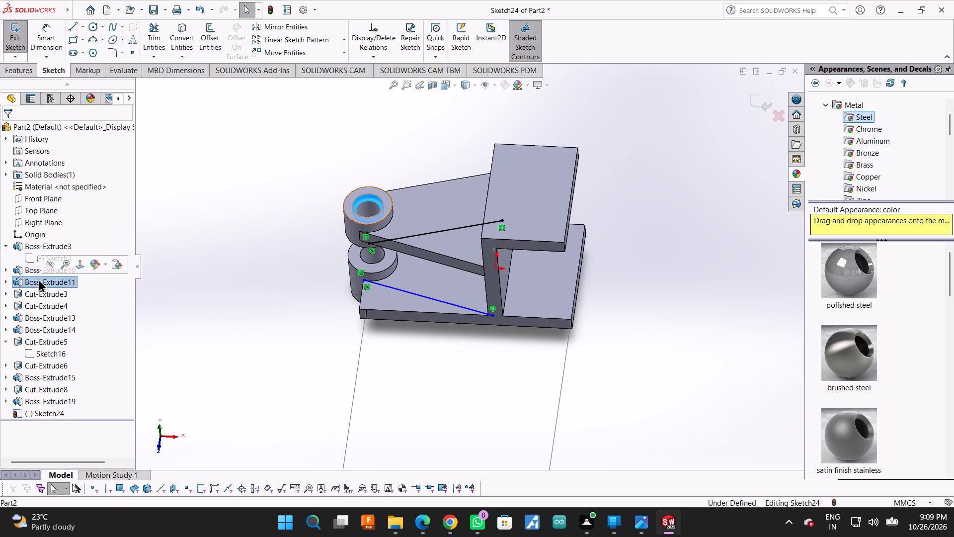
click(27, 267)
double_click(17, 254)
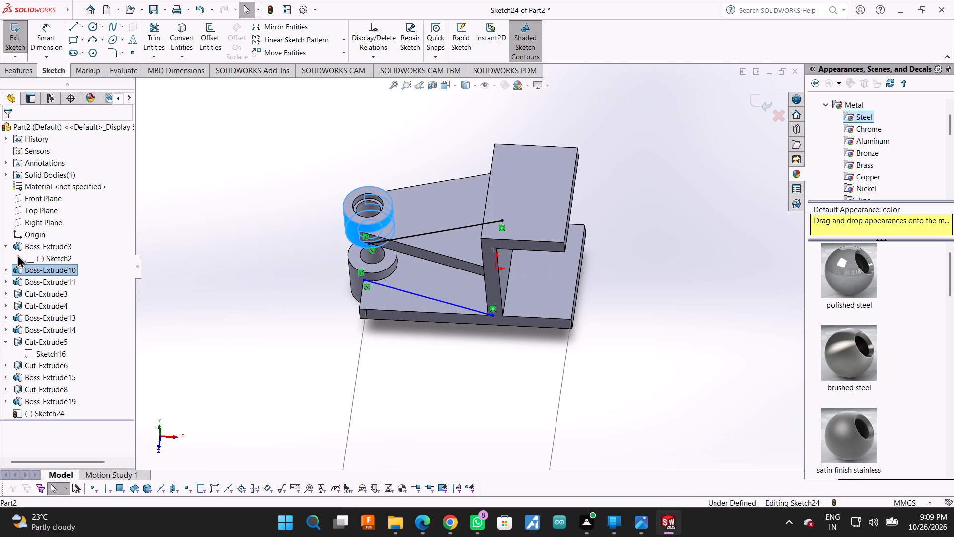
click(38, 256)
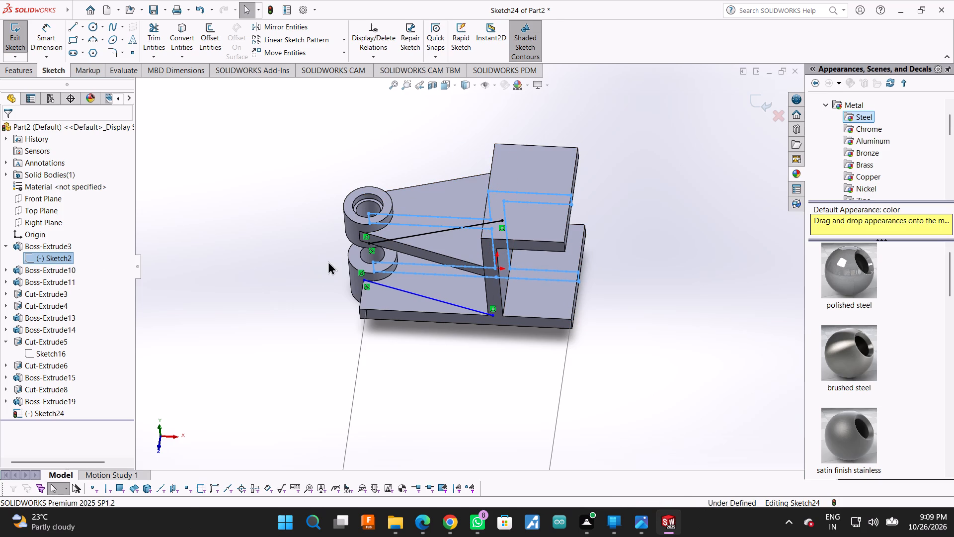
scroll(466, 254, up, 2)
scroll(437, 225, down, 2)
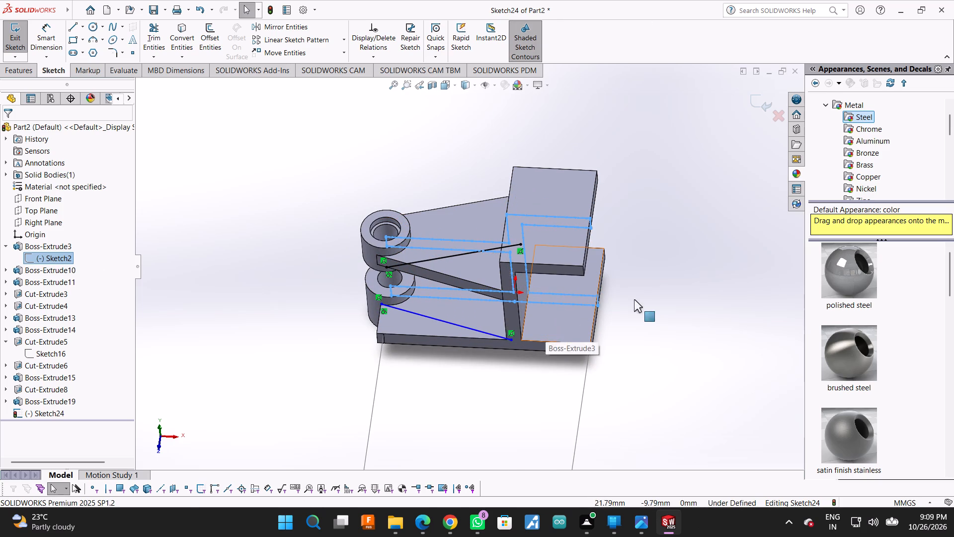
scroll(607, 370, down, 2)
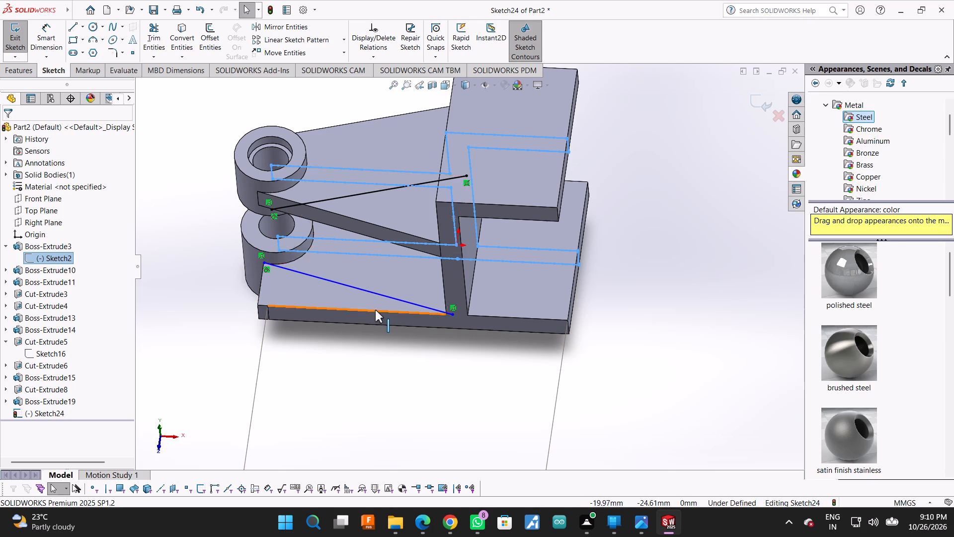
scroll(375, 310, up, 1)
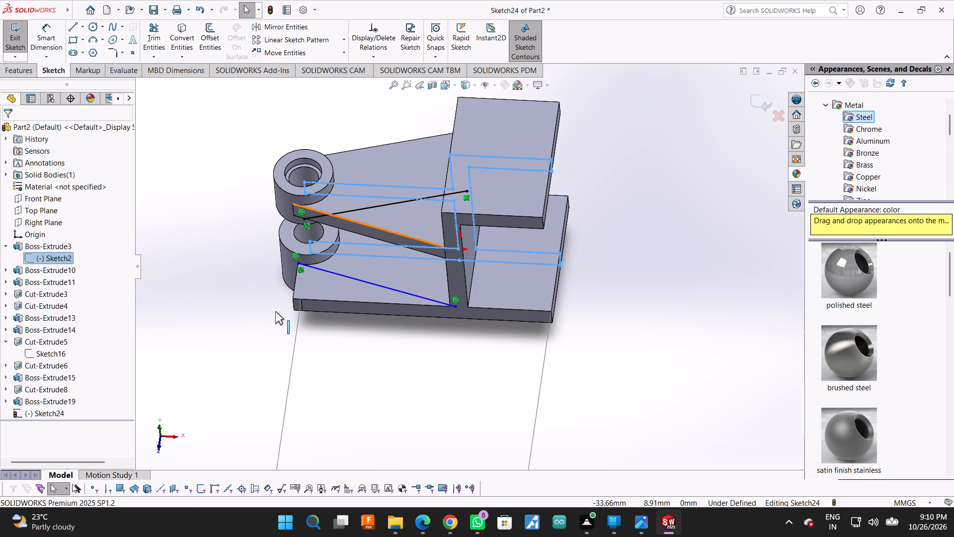
click(44, 242)
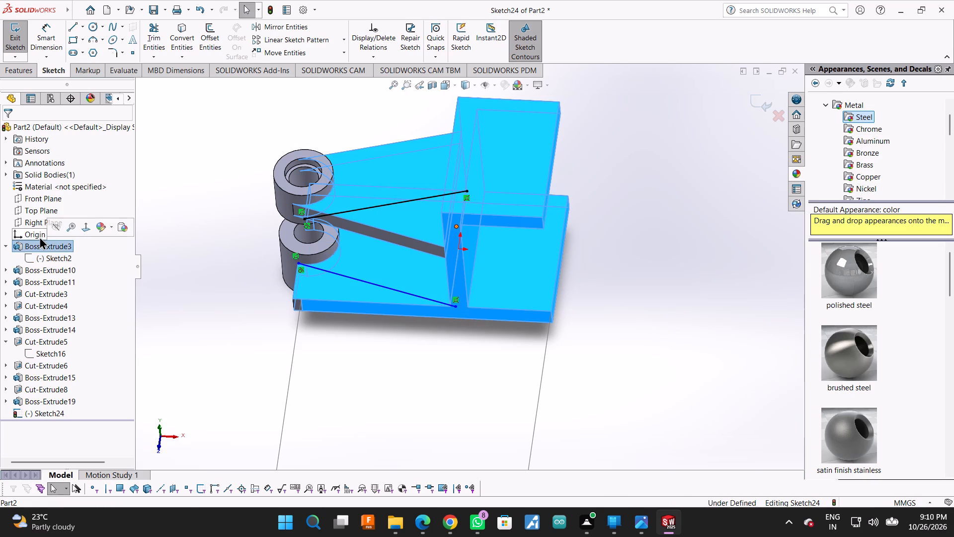
click(57, 246)
click(190, 266)
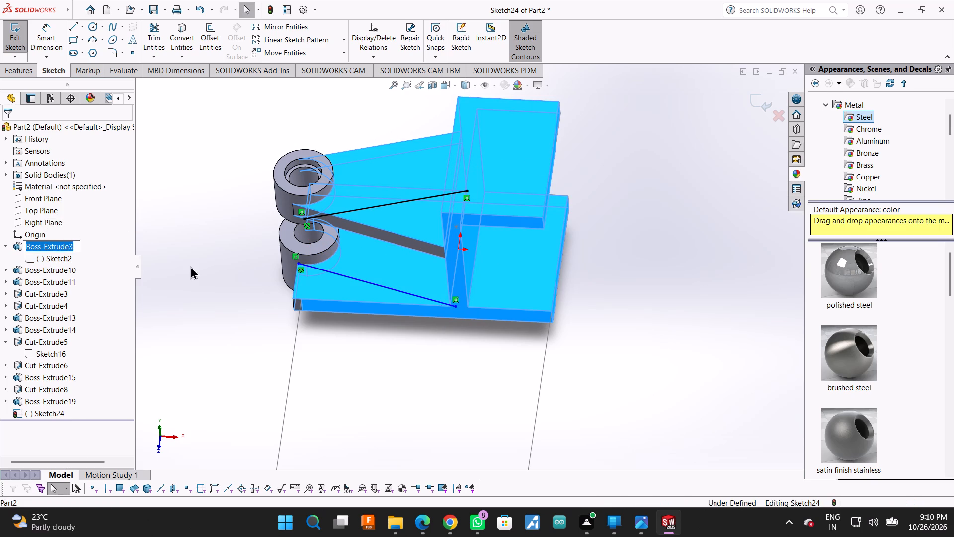
key(Escape)
key(Escape)
key(Escape)
key(grave)
key(Escape)
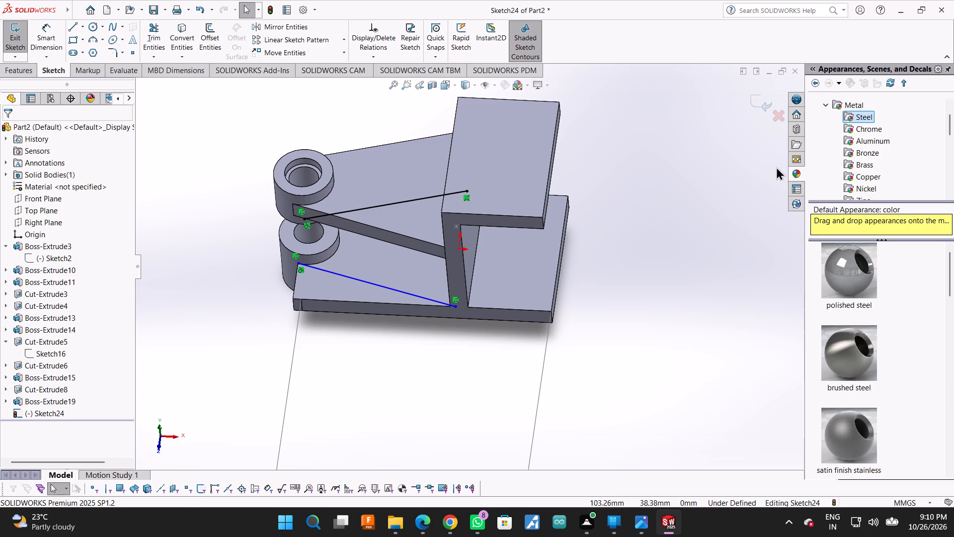
Exit Sketch24 and open Sketch2 under Boss-Extrude3 for editing.
click(764, 105)
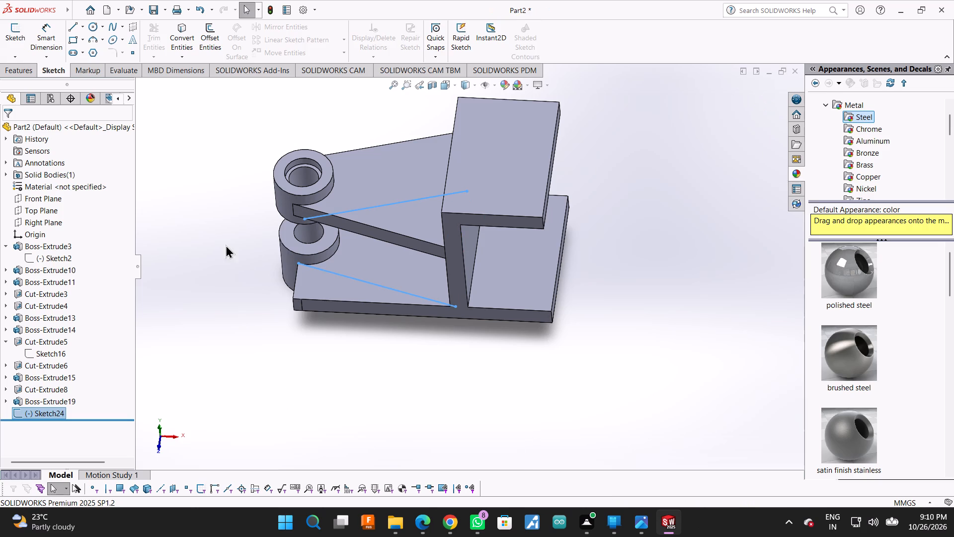
click(61, 255)
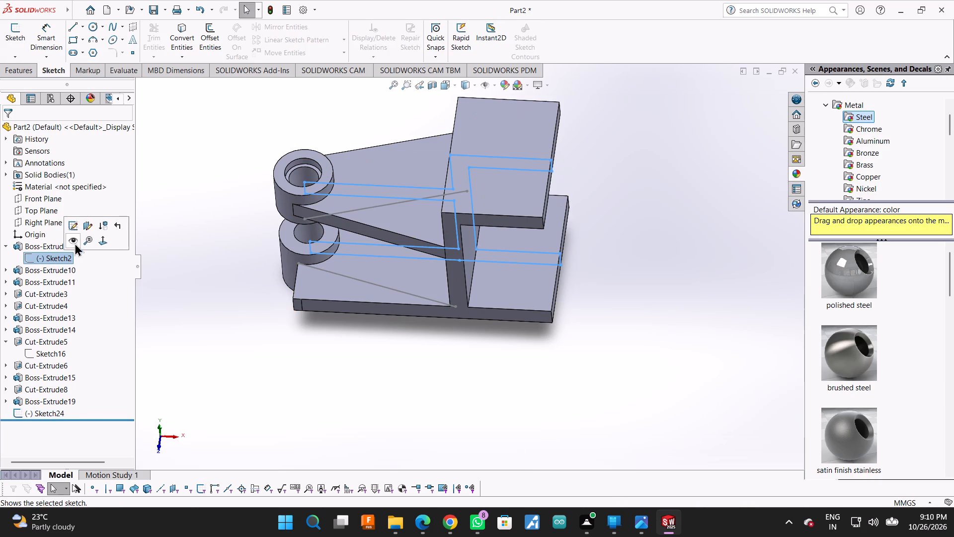
click(77, 231)
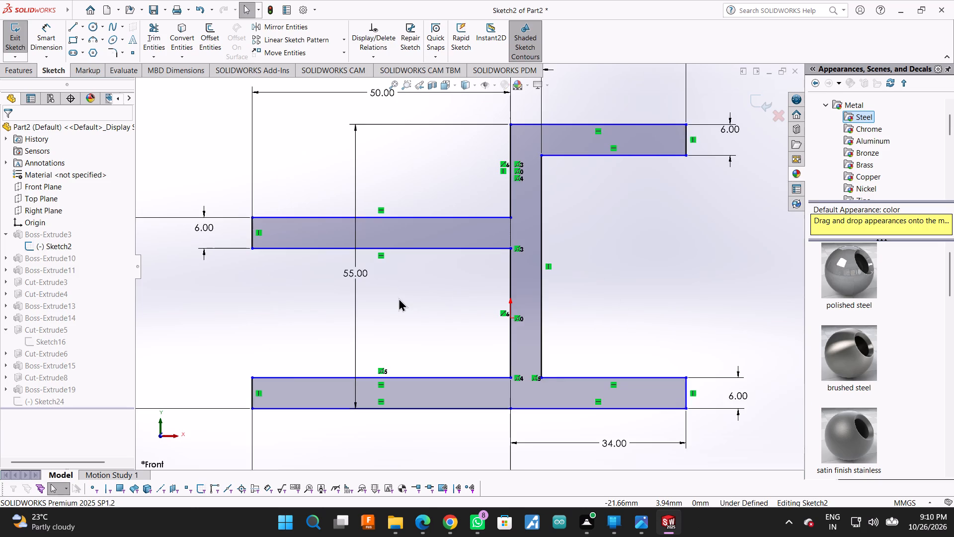
Dimension the profile's overall height between the upper flange's top edge and the lower plate's bottom edge, placing it beyond the flange ends.
scroll(398, 298, up, 2)
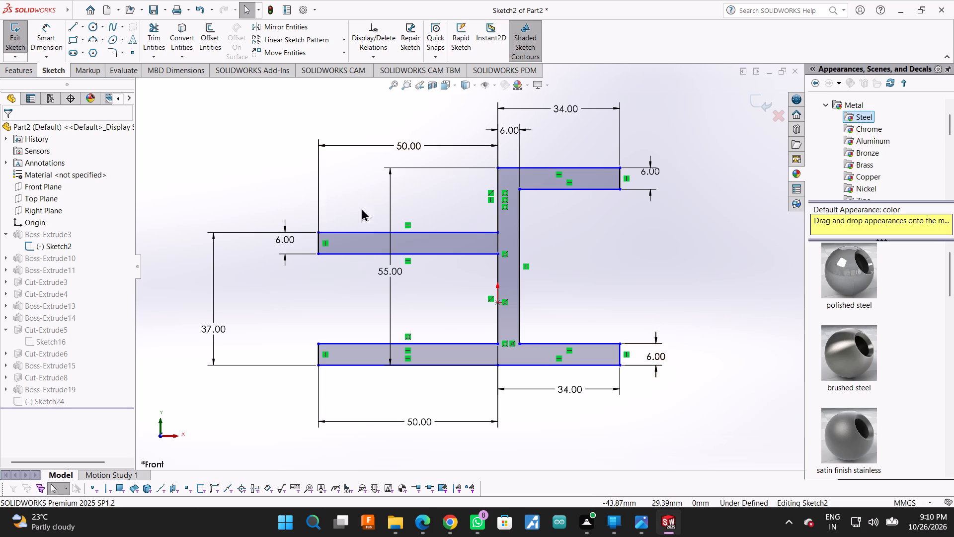
click(47, 27)
click(609, 169)
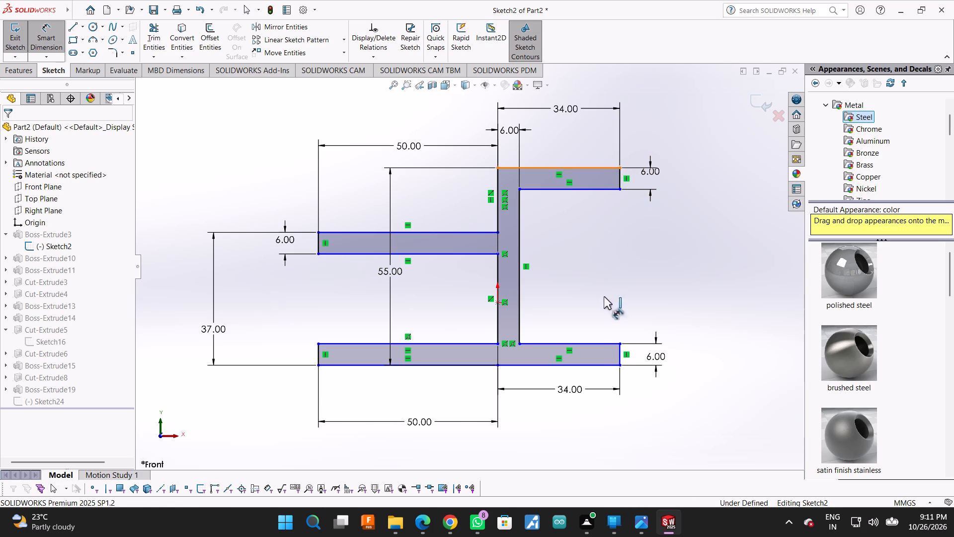
click(594, 362)
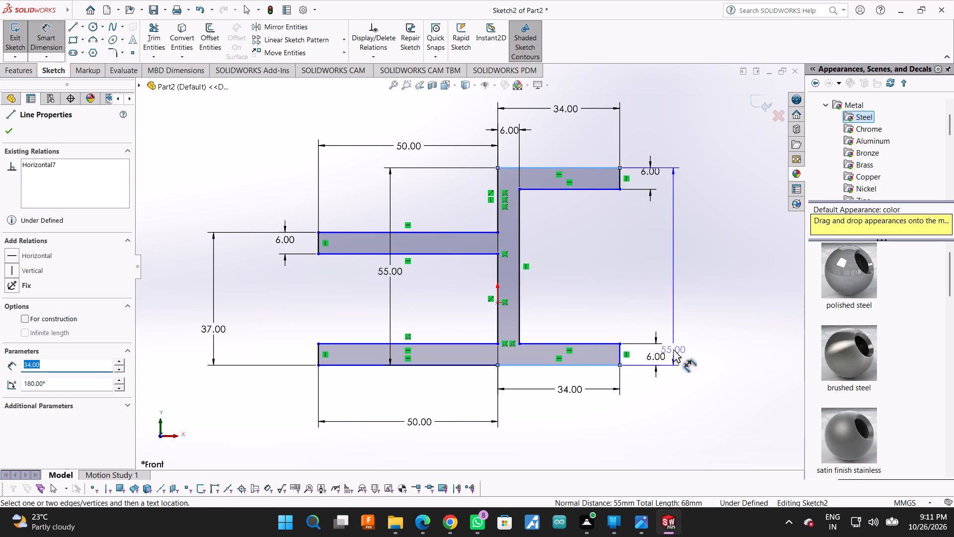
key(Escape)
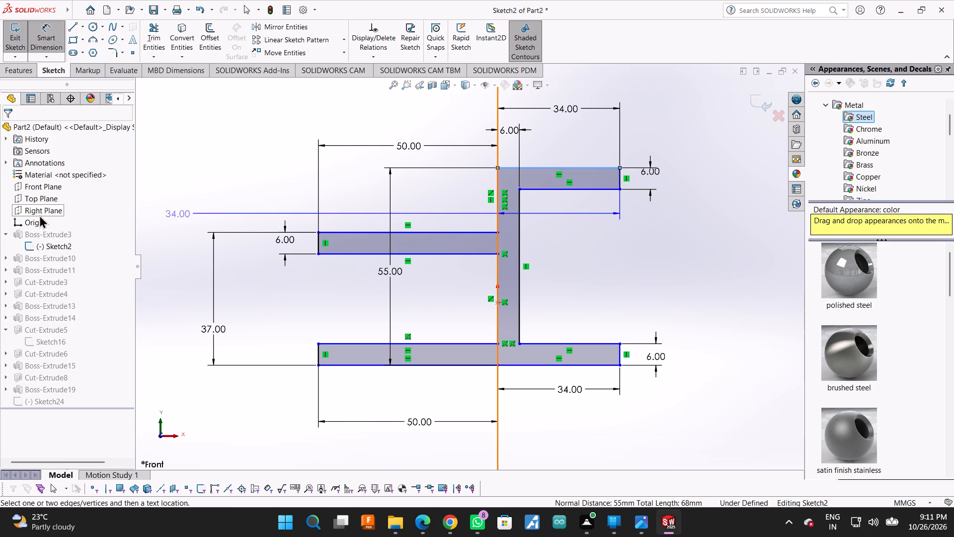
click(596, 364)
click(725, 330)
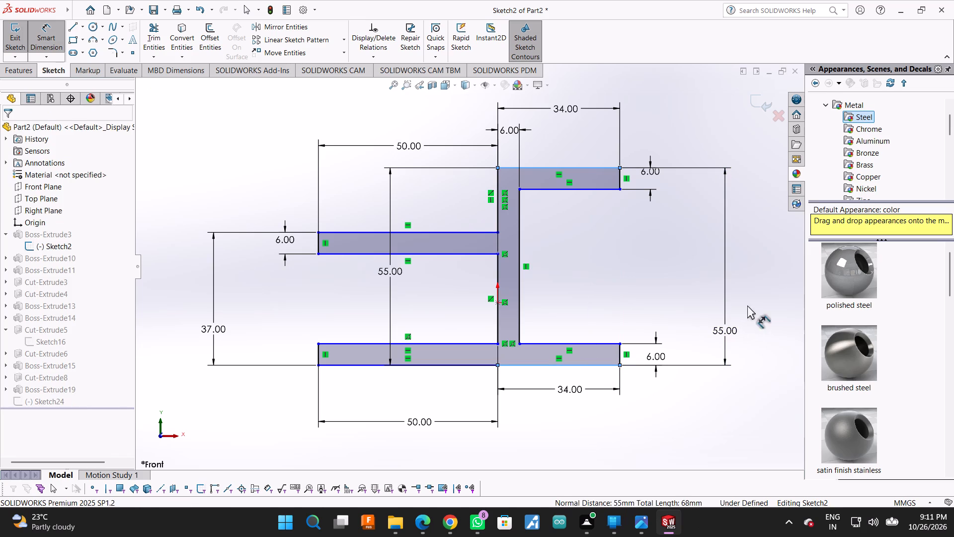
click(680, 319)
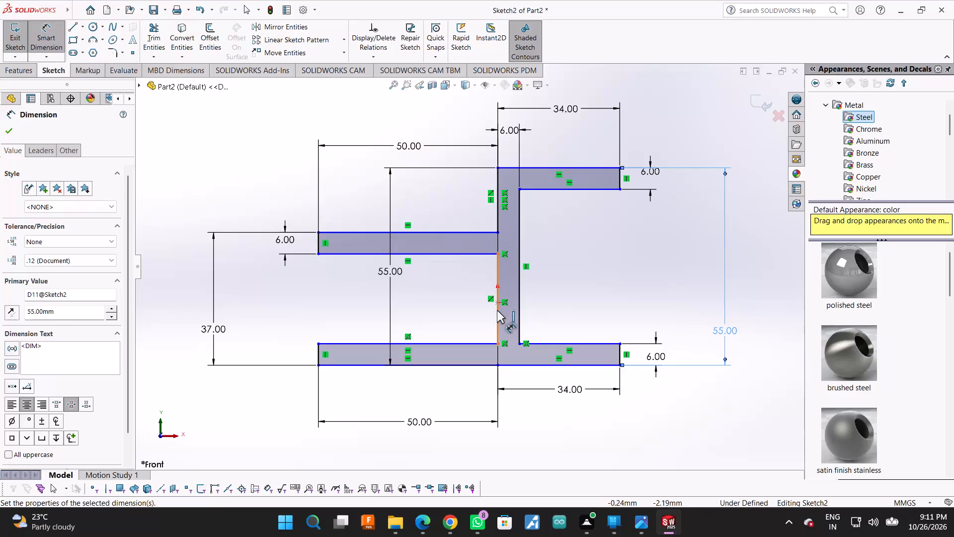
scroll(517, 336, up, 1)
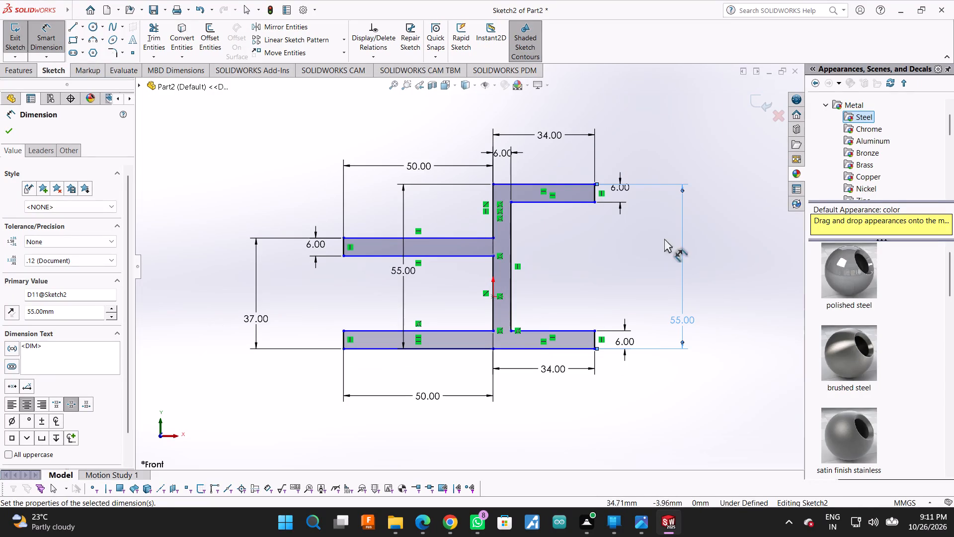
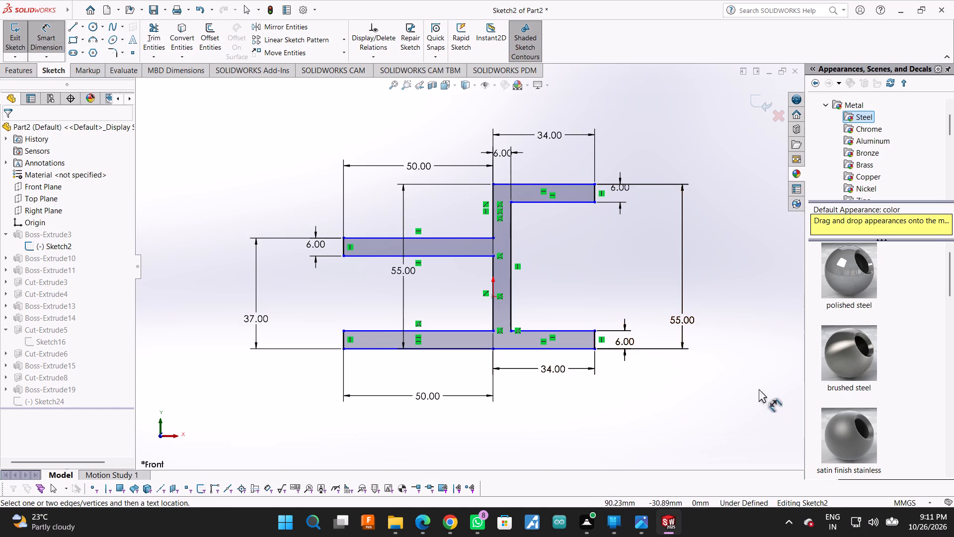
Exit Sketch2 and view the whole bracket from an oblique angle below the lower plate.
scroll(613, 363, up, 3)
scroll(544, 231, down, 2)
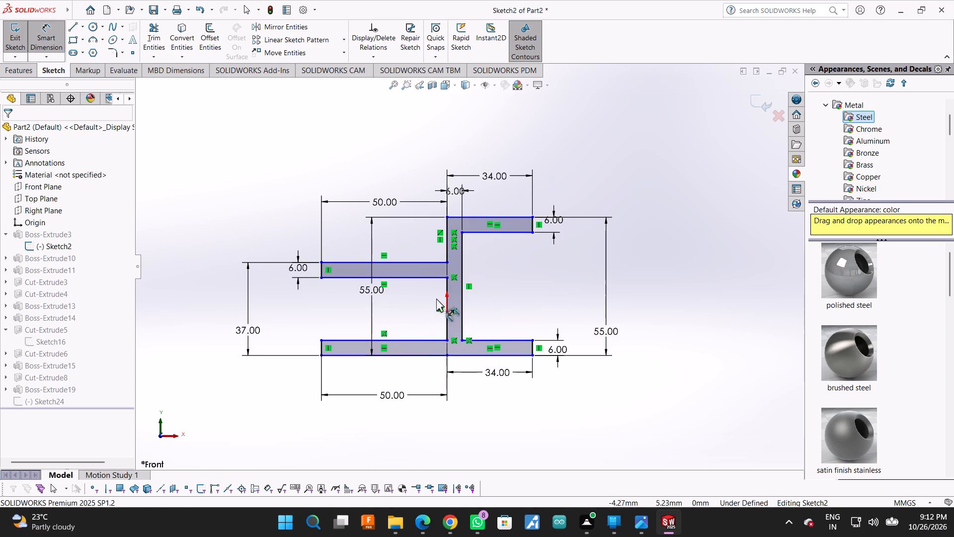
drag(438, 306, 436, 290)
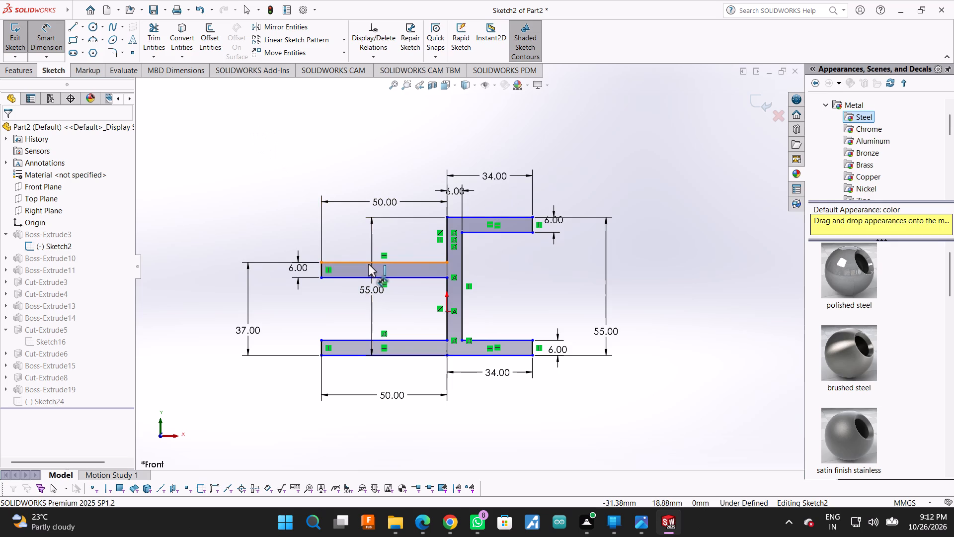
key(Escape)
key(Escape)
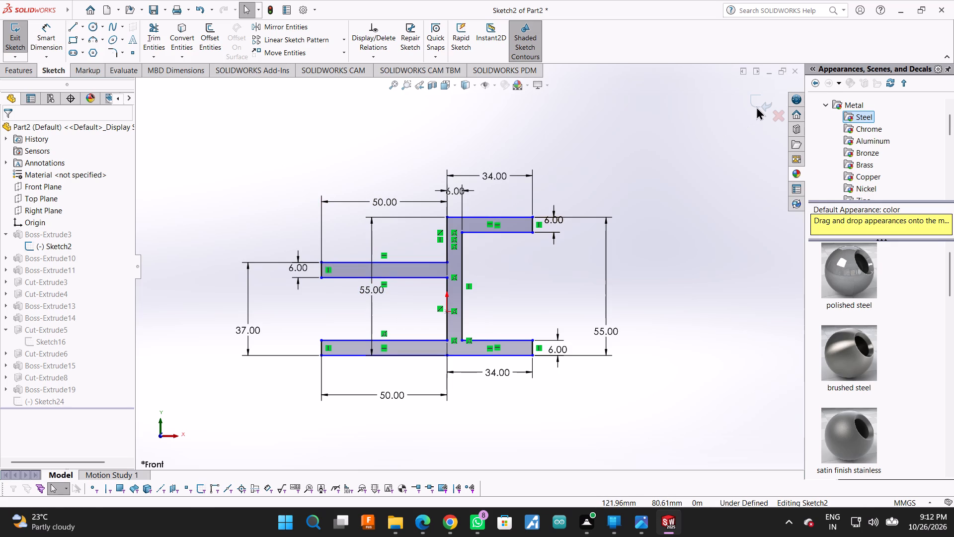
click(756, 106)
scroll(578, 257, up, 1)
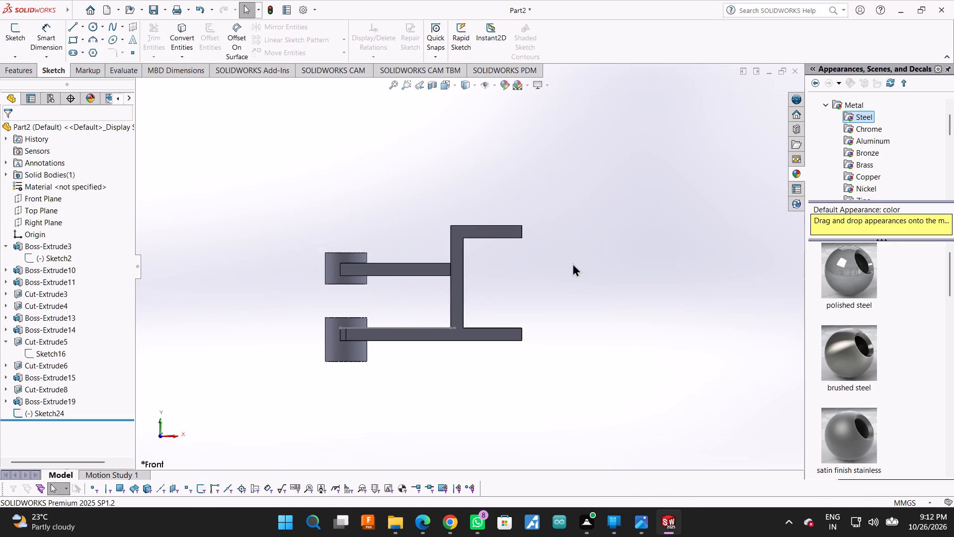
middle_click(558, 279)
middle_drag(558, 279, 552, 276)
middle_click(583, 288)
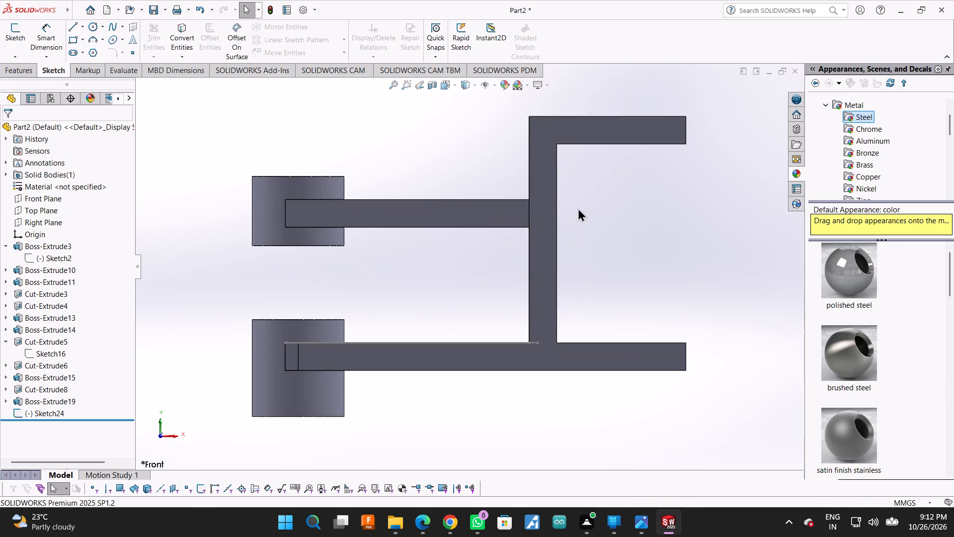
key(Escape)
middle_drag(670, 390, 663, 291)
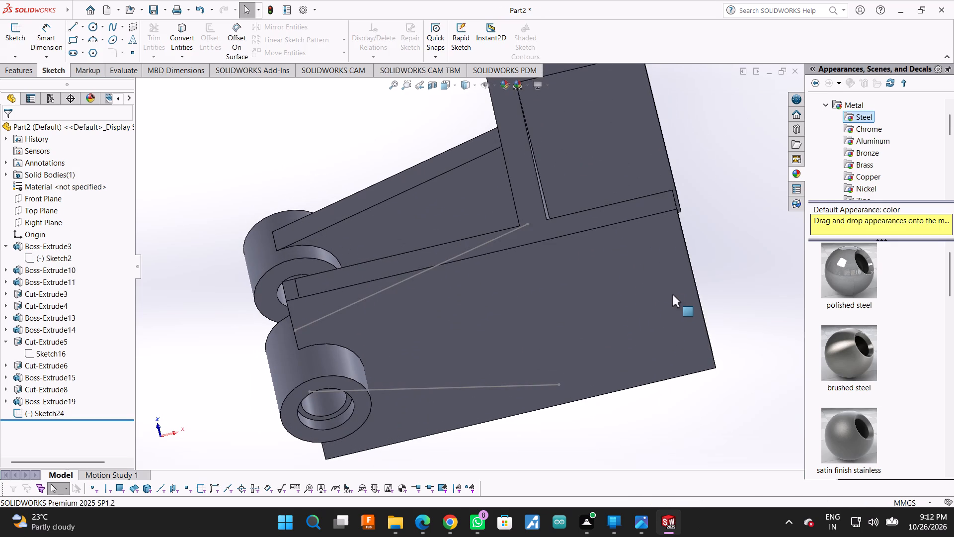
Undo the Sketch2 edits and step back into Sketch24 on the lower plate.
key(ctrl+z)
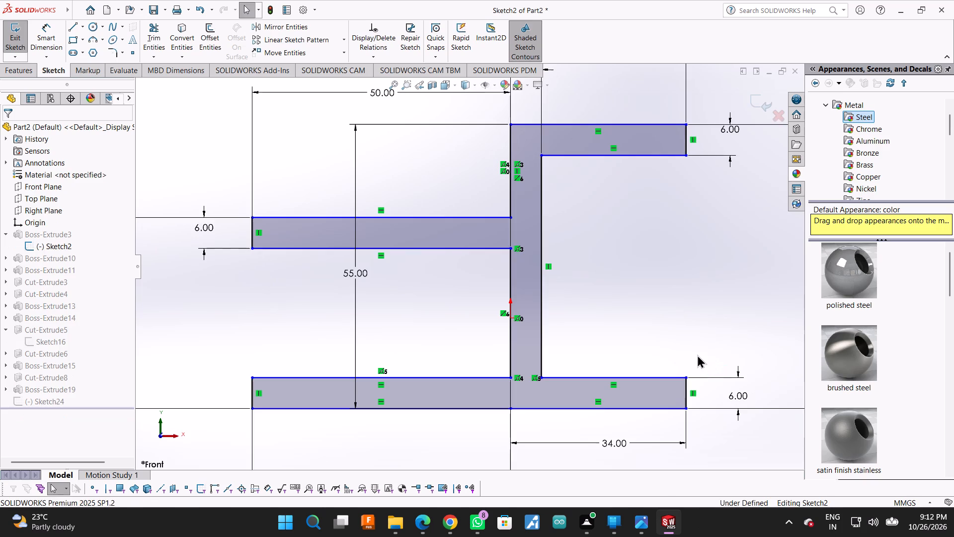
key(ctrl+z)
key(ctrl+z)
key(ctrl+z)
key(ctrl+z)
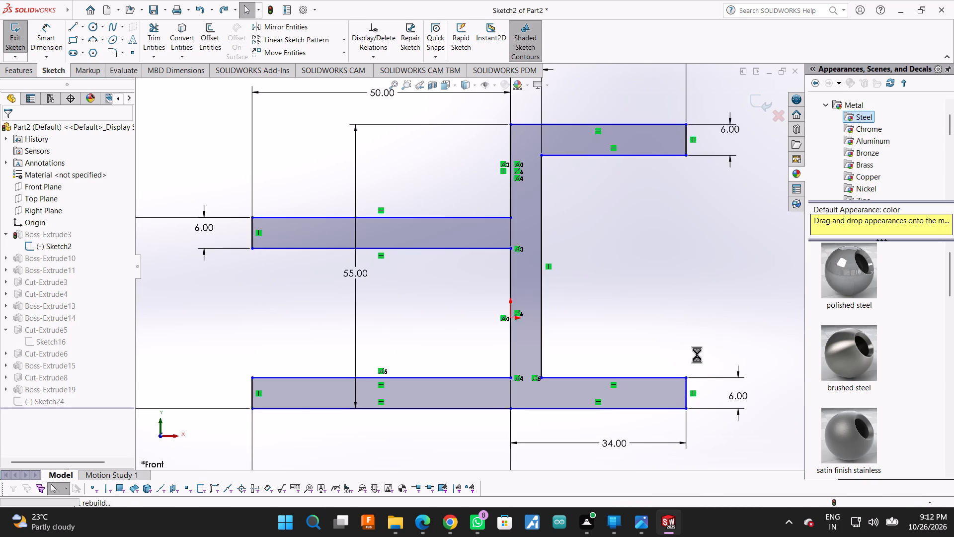
key(ctrl+z)
key(ctrl+z)
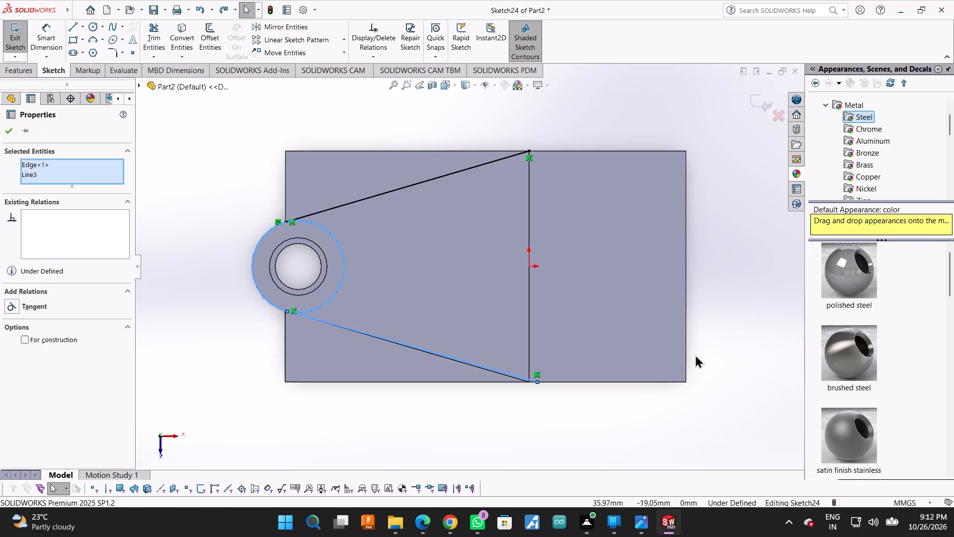
Undo the Sketch24 lines and relations and the steps before them, back into Sketch21.
key(ctrl+z)
key(ctrl+z)
key(ctrl+z)
key(ctrl+z)
key(ctrl+z)
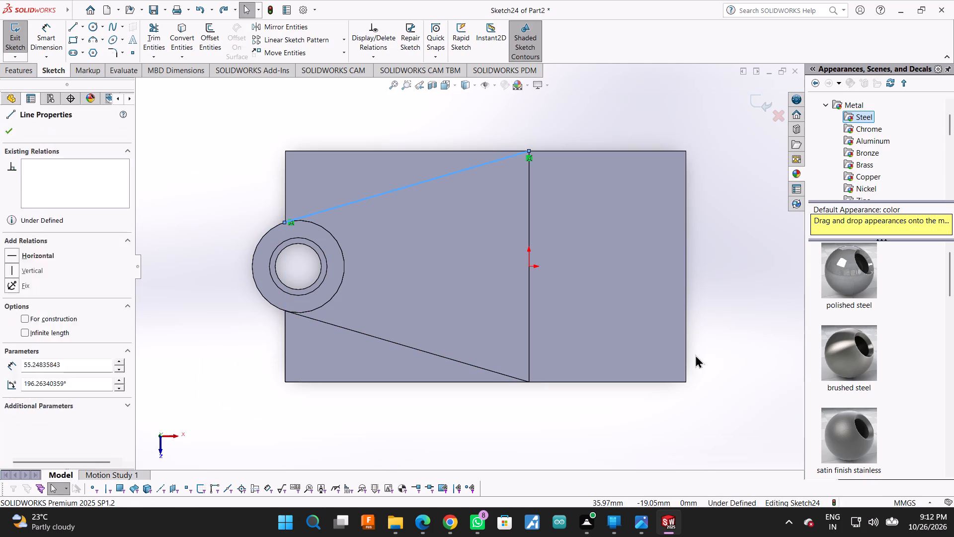
key(ctrl+z)
key(ctrl+z)
key(ctrl+z)
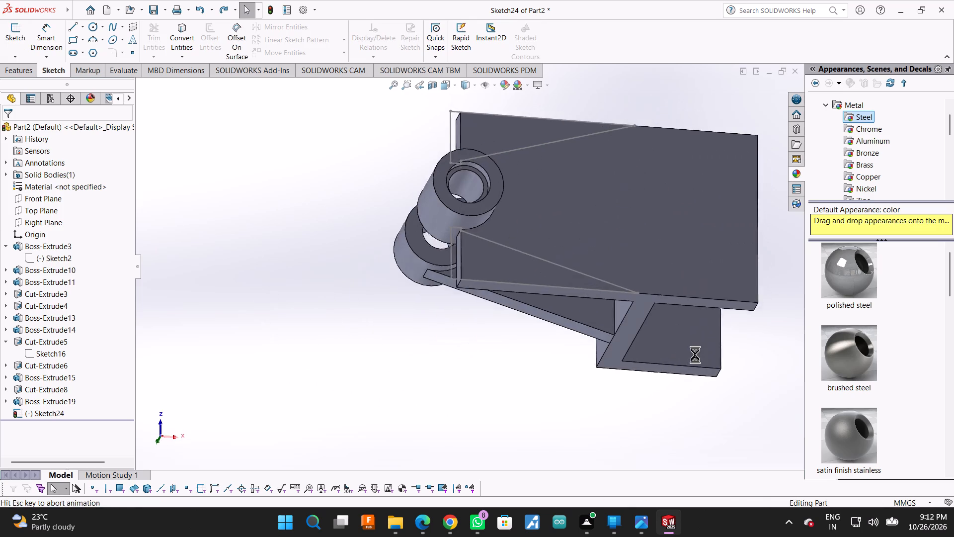
key(ctrl+z)
key(ctrl+z)
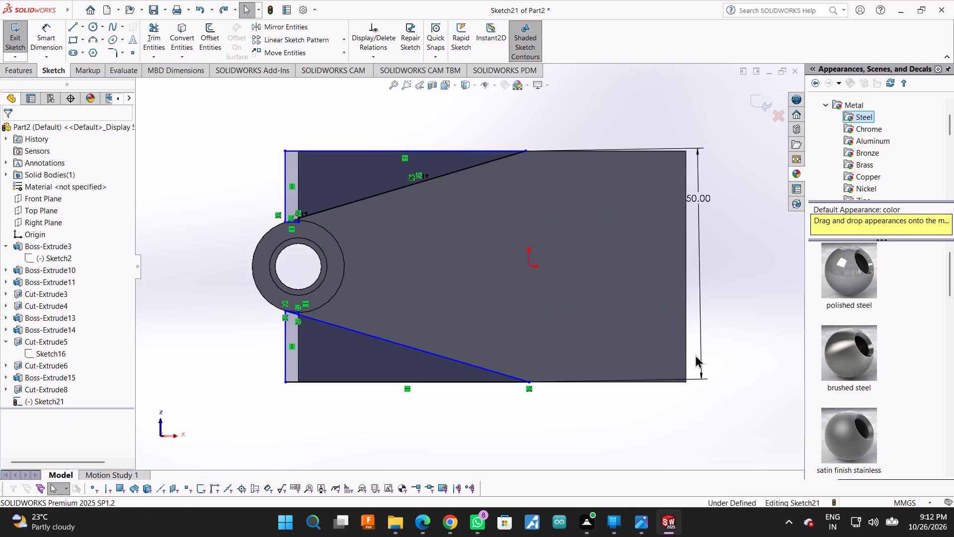
Undo Sketch21's triangular corner lines, tangent lines and 50 mm dimension, back to the vertical line with its 34 mm dimension.
key(ctrl+z)
key(ctrl+z)
key(ctrl+z)
key(ctrl+z)
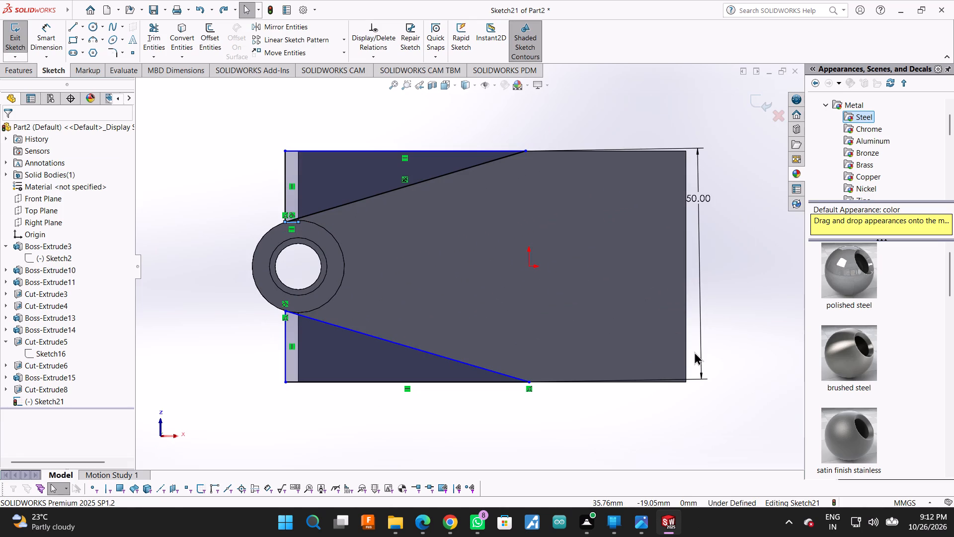
key(ctrl+z)
key(ctrl+z)
key(ctrl+z)
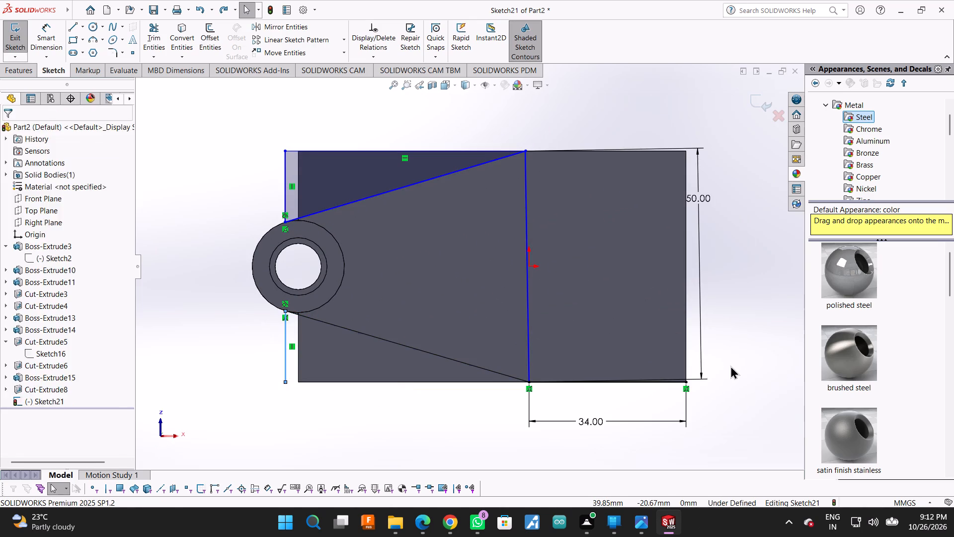
key(ctrl+z)
key(ctrl+z)
key(ctrl+z)
key(ctrl+z)
key(ctrl+z)
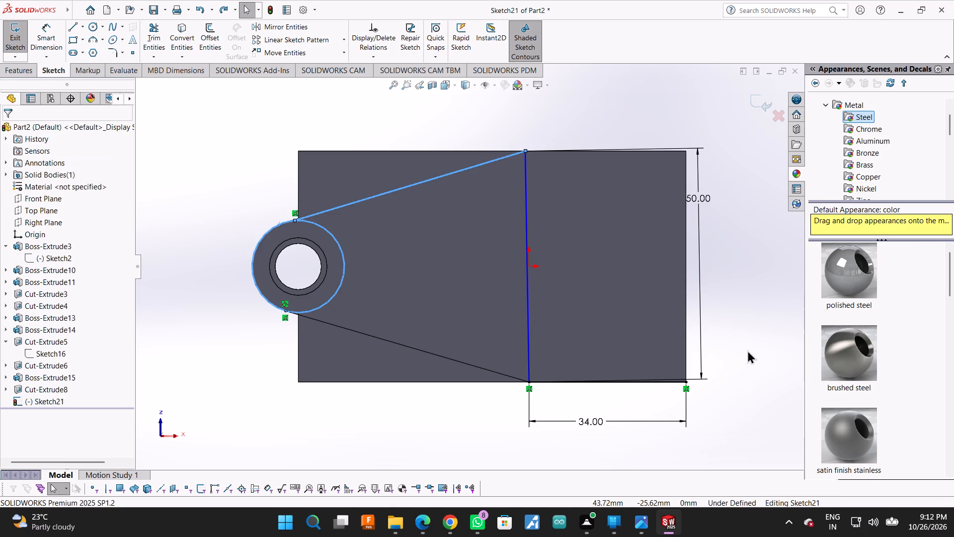
key(ctrl+z)
key(ctrl+z)
key(ctrl+z)
key(ctrl+z)
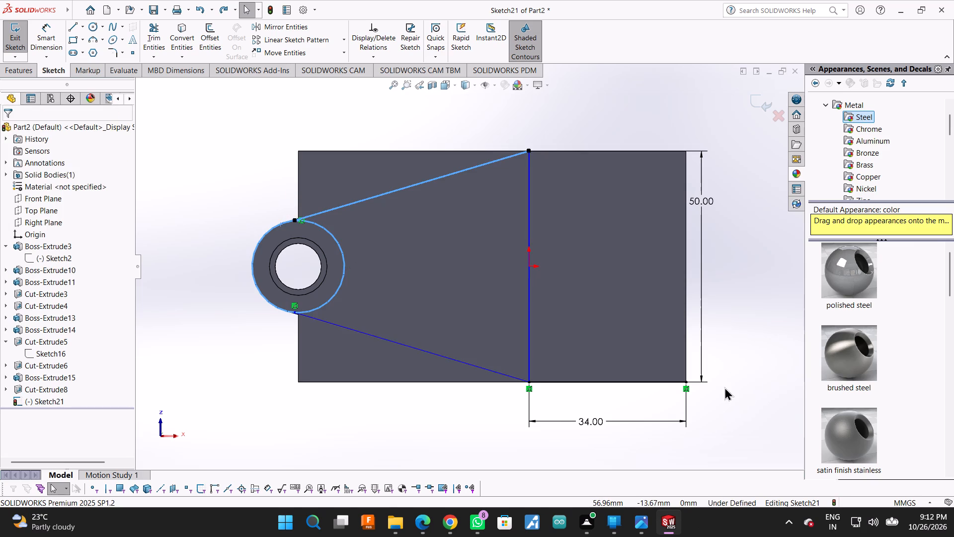
key(ctrl+z)
key(ctrl+z)
key(ctrl+z)
key(ctrl+z)
key(ctrl+z)
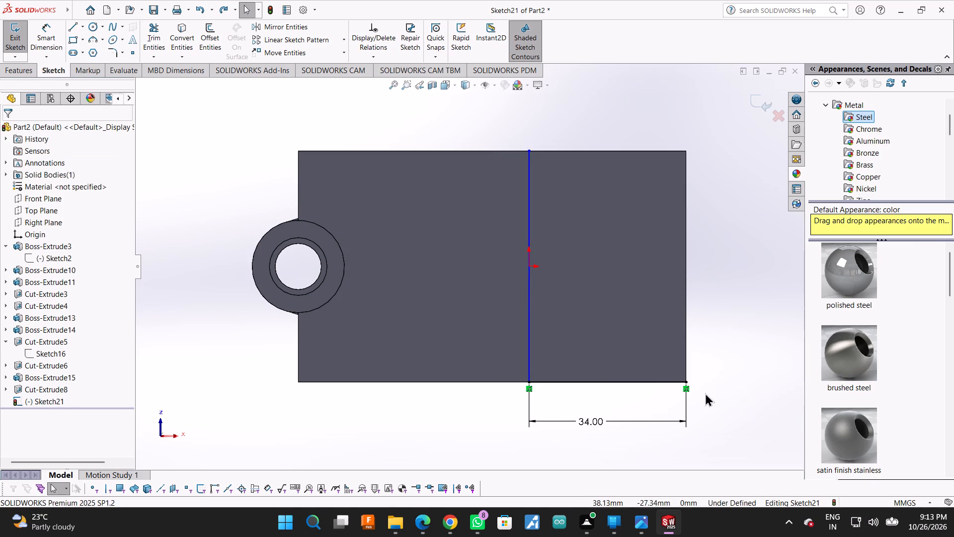
Keep undoing Sketch21 changes to restore the 30 mm dimension, the closed triangle at one corner and the open outline at the other.
key(ctrl+z)
key(ctrl+z)
key(ctrl+z)
key(ctrl+z)
key(ctrl+z)
key(ctrl+z)
key(ctrl+z)
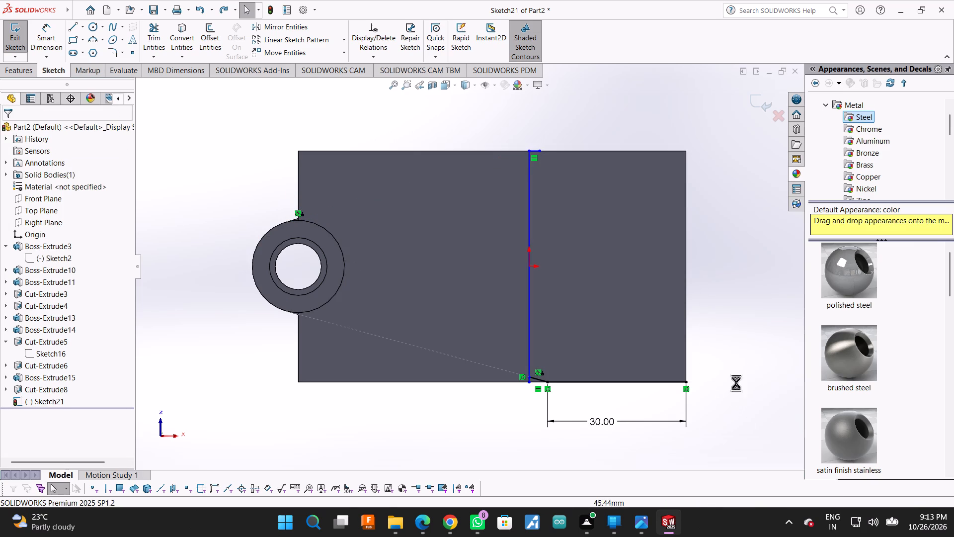
key(ctrl+z)
key(ctrl+z)
key(ctrl+z)
key(ctrl+z)
key(ctrl+z)
key(ctrl+z)
key(ctrl+z)
key(ctrl+z)
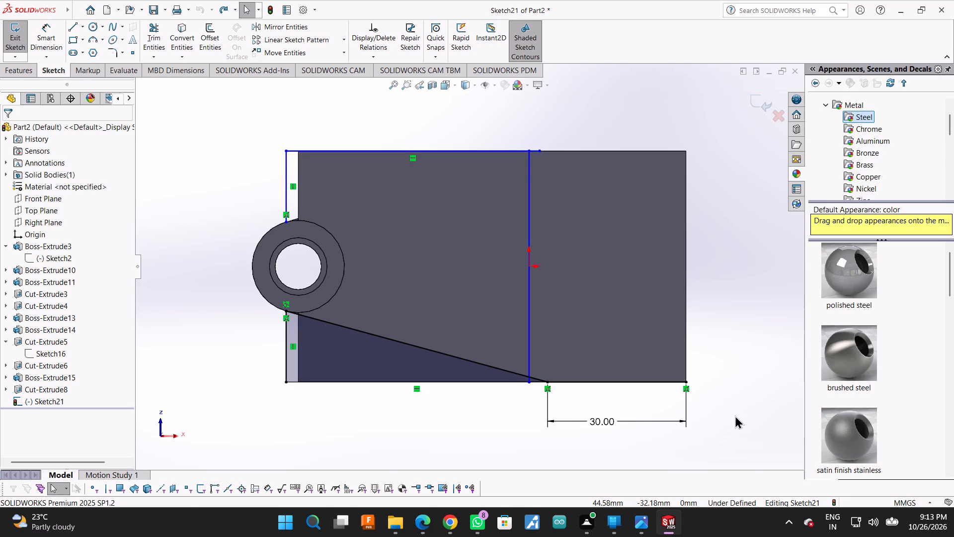
key(ctrl+z)
key(ctrl+z)
key(ctrl+z)
key(ctrl+z)
key(ctrl+z)
key(ctrl+z)
key(ctrl+z)
key(ctrl+z)
key(ctrl+z)
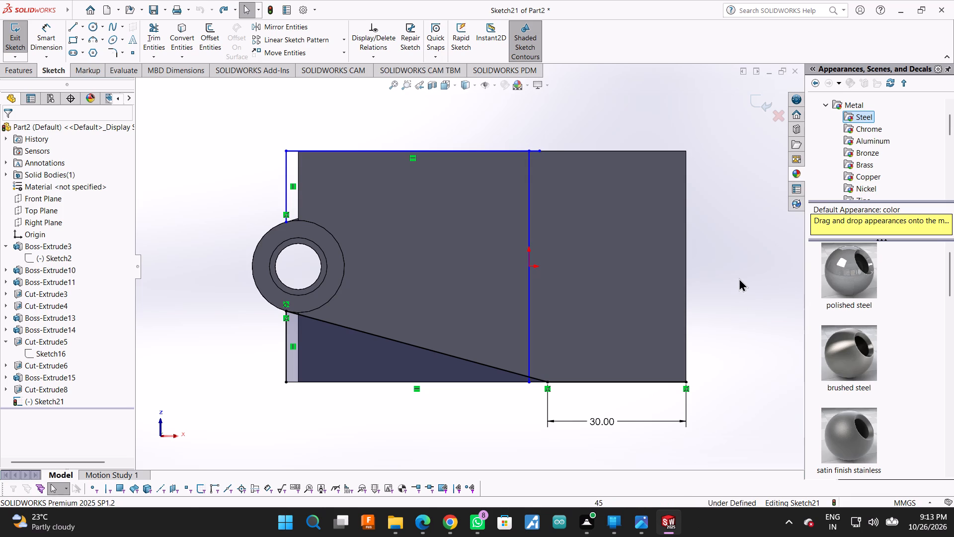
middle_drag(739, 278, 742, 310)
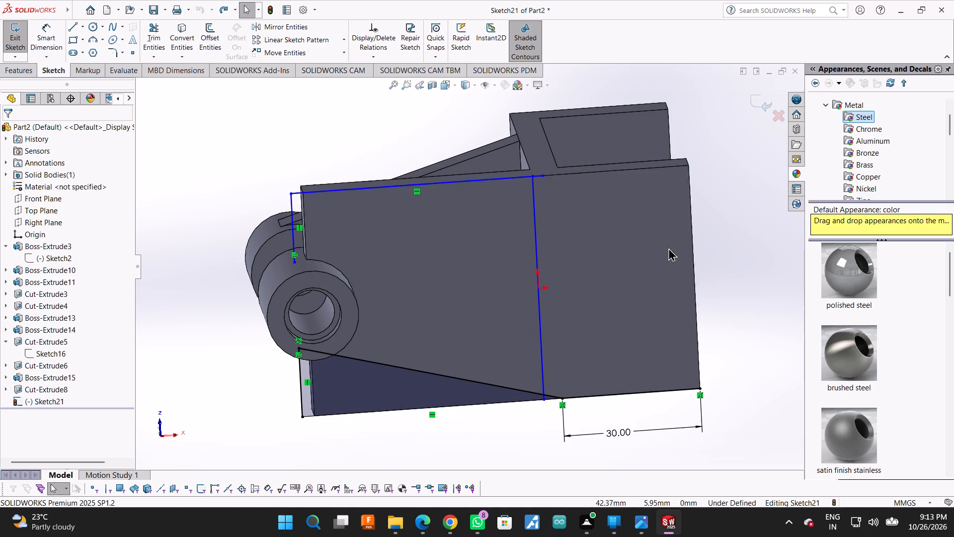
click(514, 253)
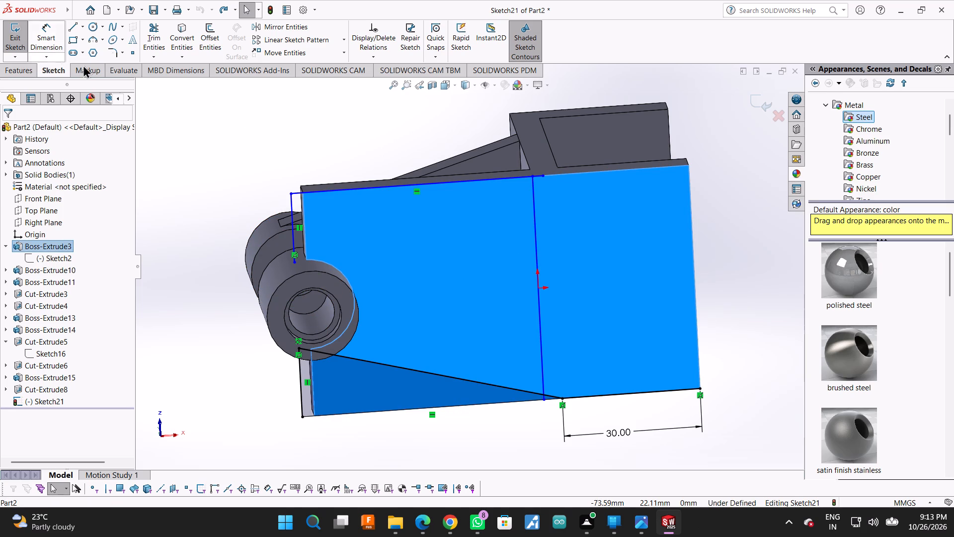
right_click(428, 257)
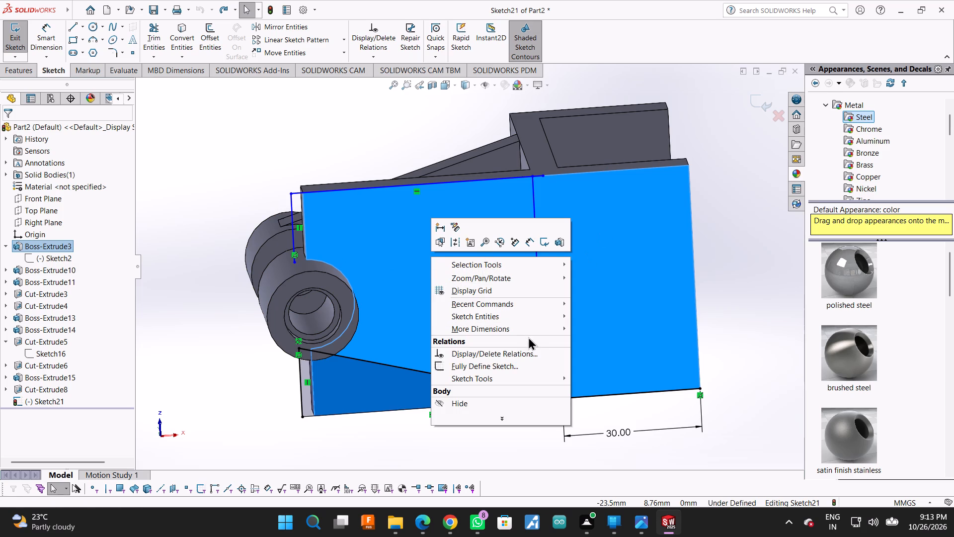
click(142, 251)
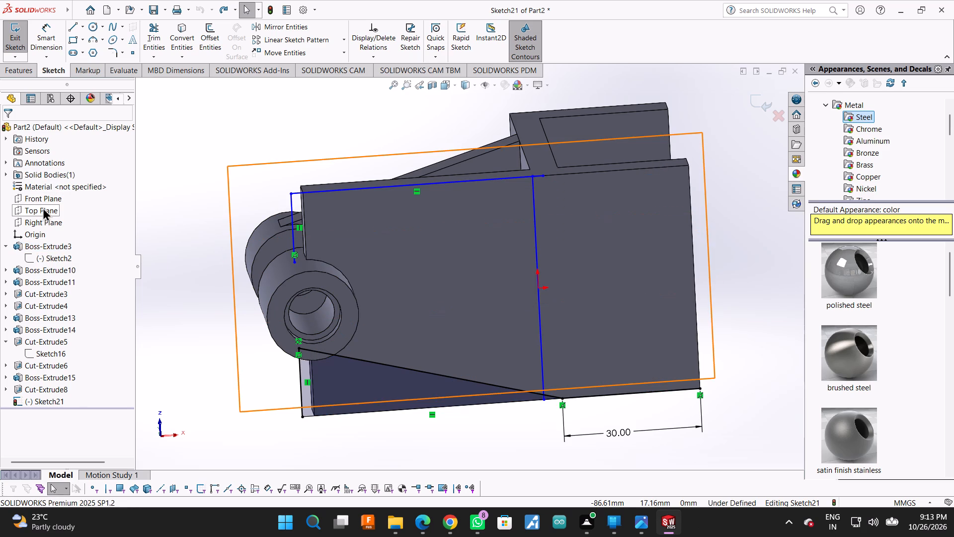
Viewing the plate's underside squarely, sketch a line about 54 mm long from the vertical line's end at the open corner's edge to the round boss.
click(43, 208)
click(96, 190)
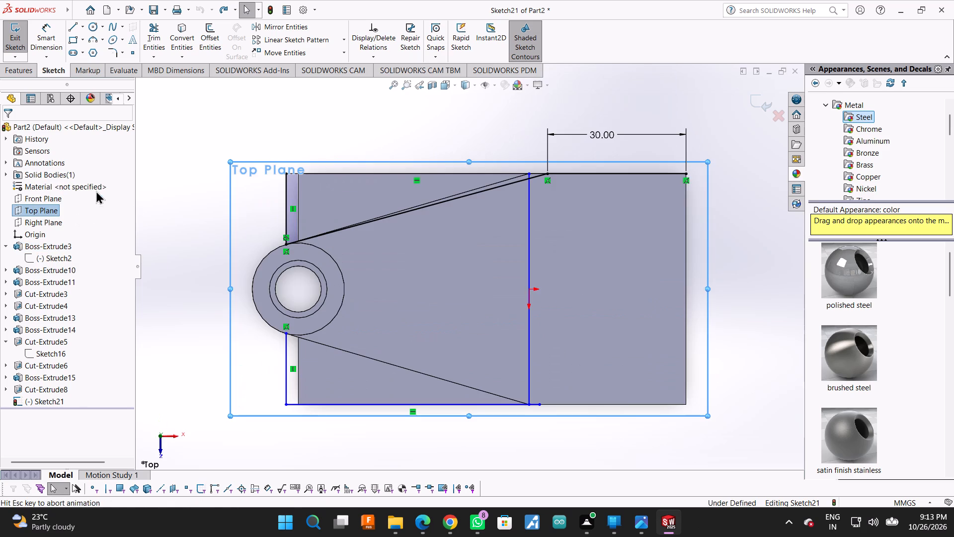
click(39, 212)
click(88, 202)
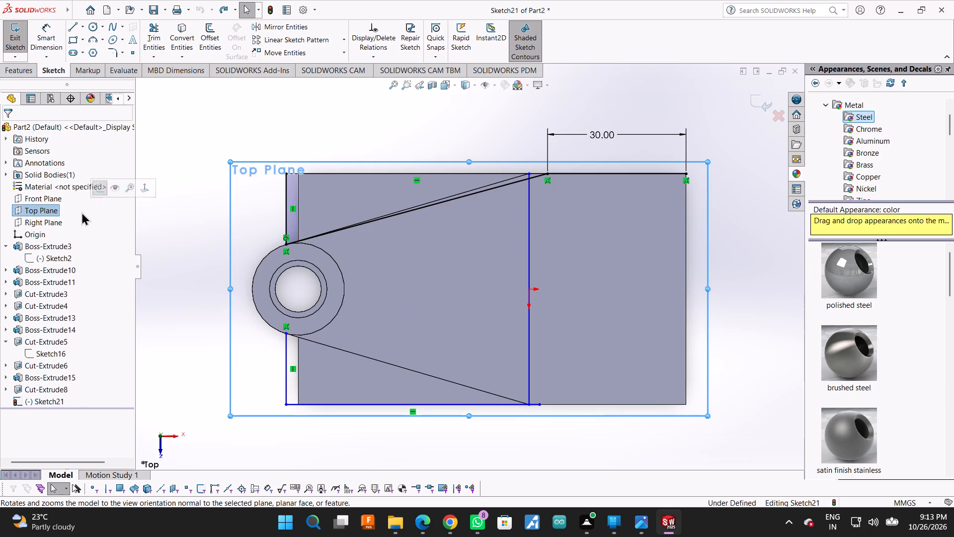
click(142, 191)
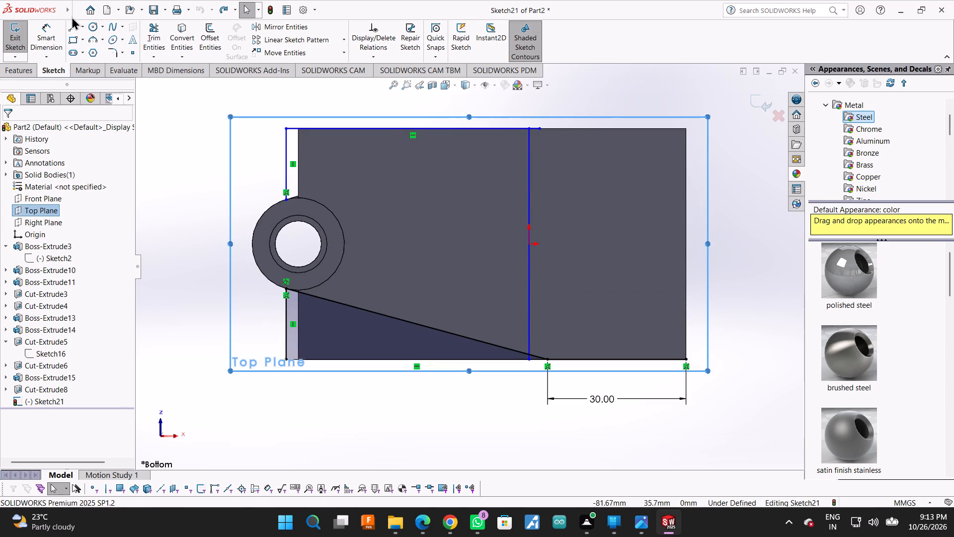
click(277, 79)
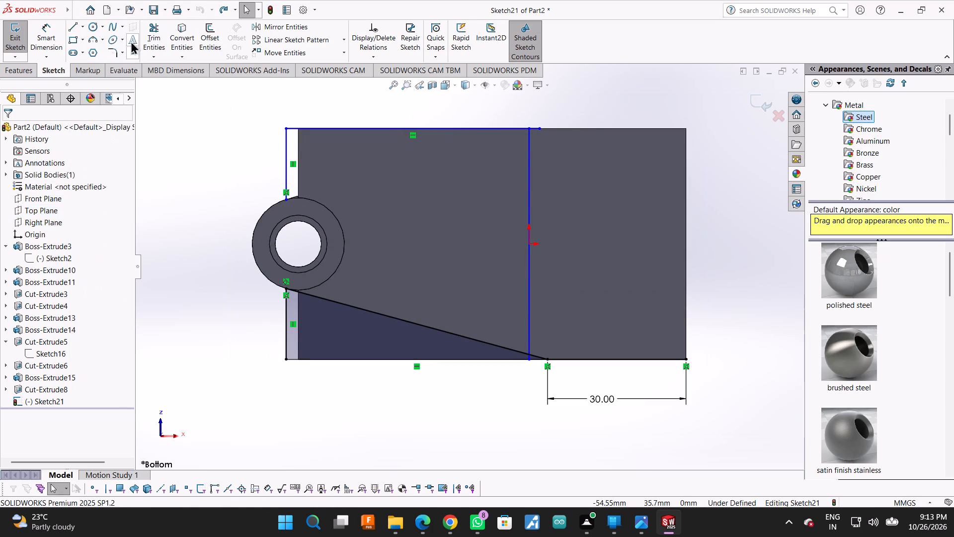
click(77, 22)
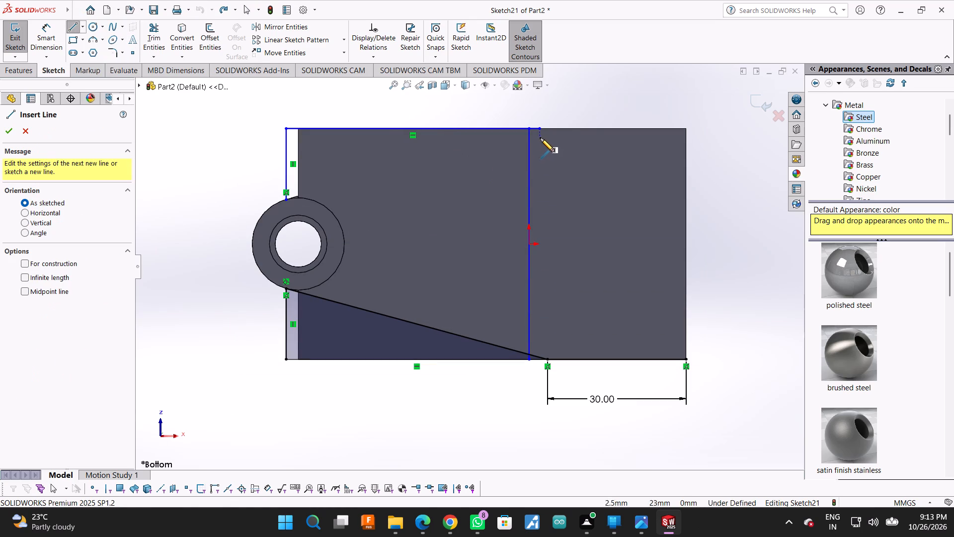
scroll(536, 128, down, 2)
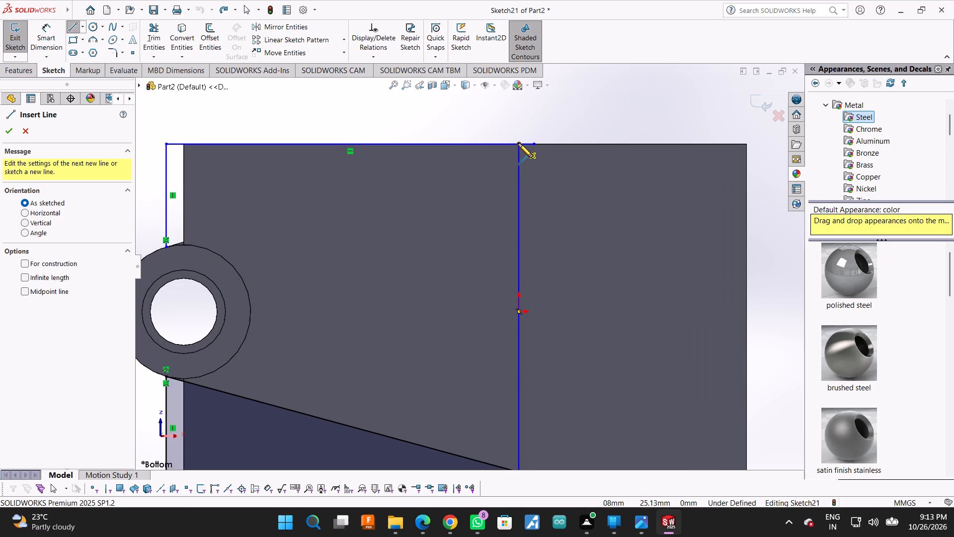
click(518, 143)
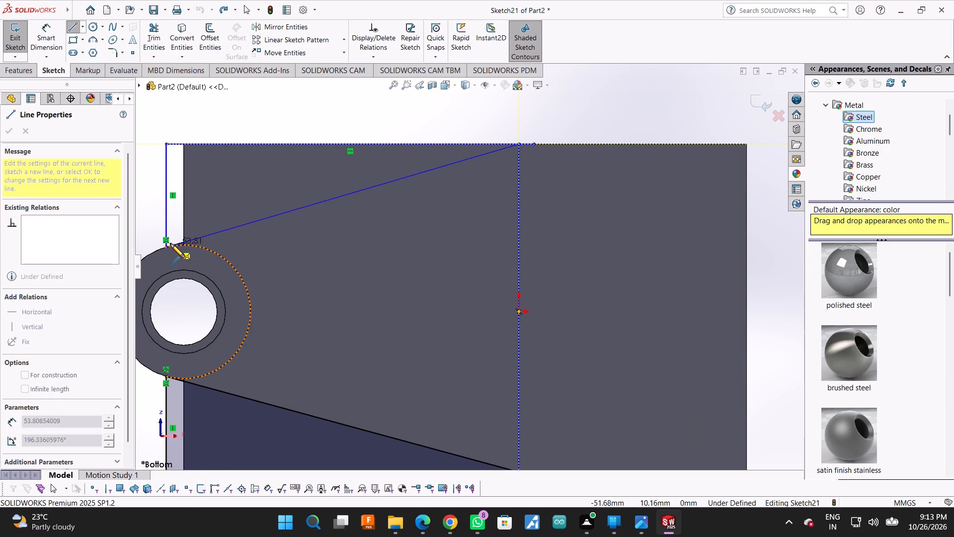
scroll(168, 243, down, 6)
scroll(321, 238, down, 2)
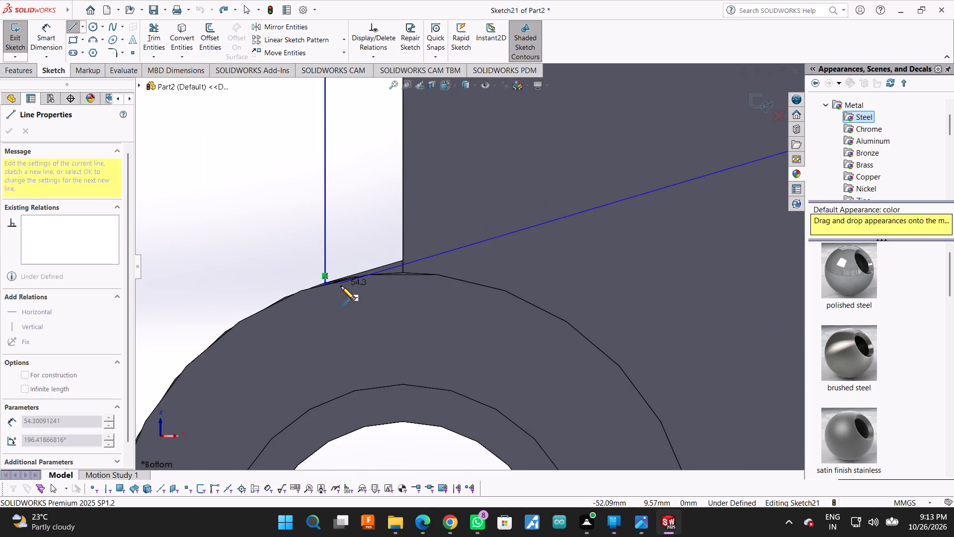
click(334, 285)
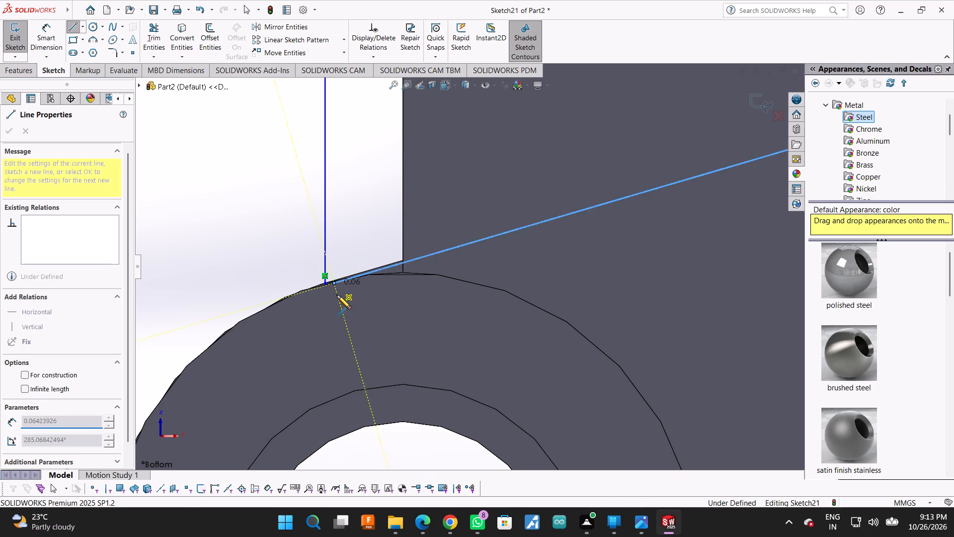
key(Escape)
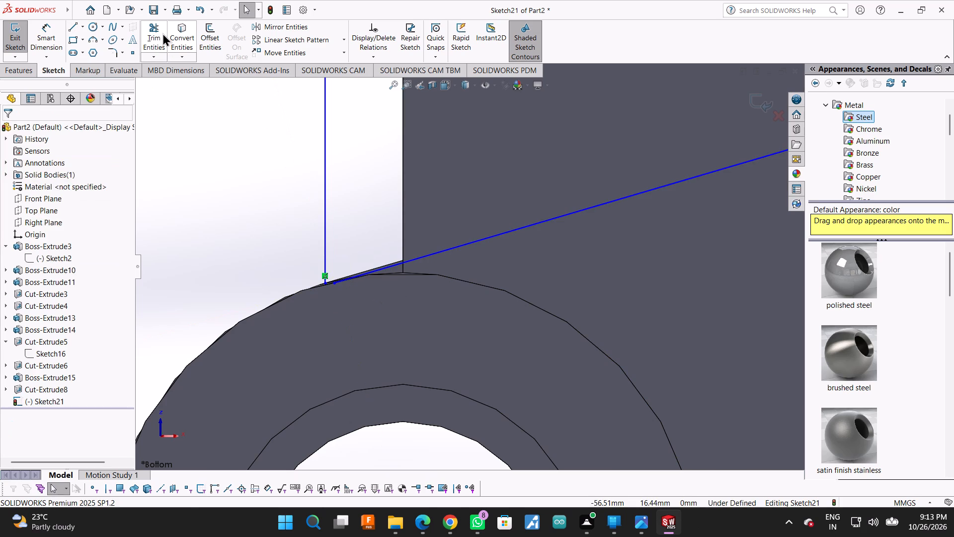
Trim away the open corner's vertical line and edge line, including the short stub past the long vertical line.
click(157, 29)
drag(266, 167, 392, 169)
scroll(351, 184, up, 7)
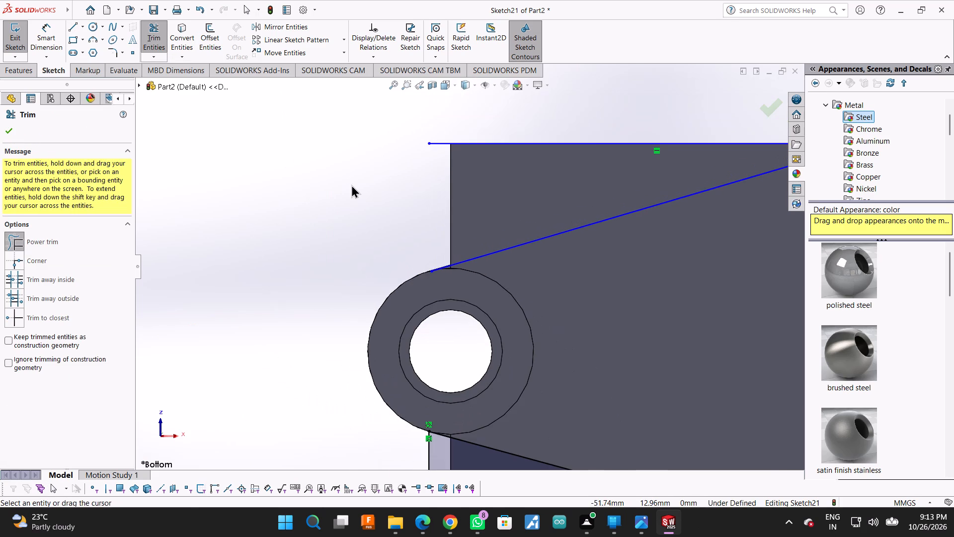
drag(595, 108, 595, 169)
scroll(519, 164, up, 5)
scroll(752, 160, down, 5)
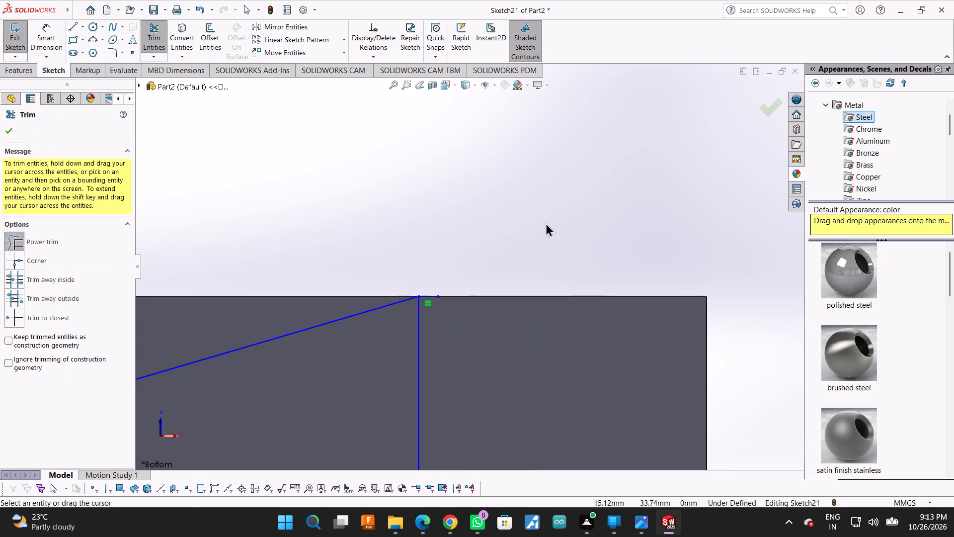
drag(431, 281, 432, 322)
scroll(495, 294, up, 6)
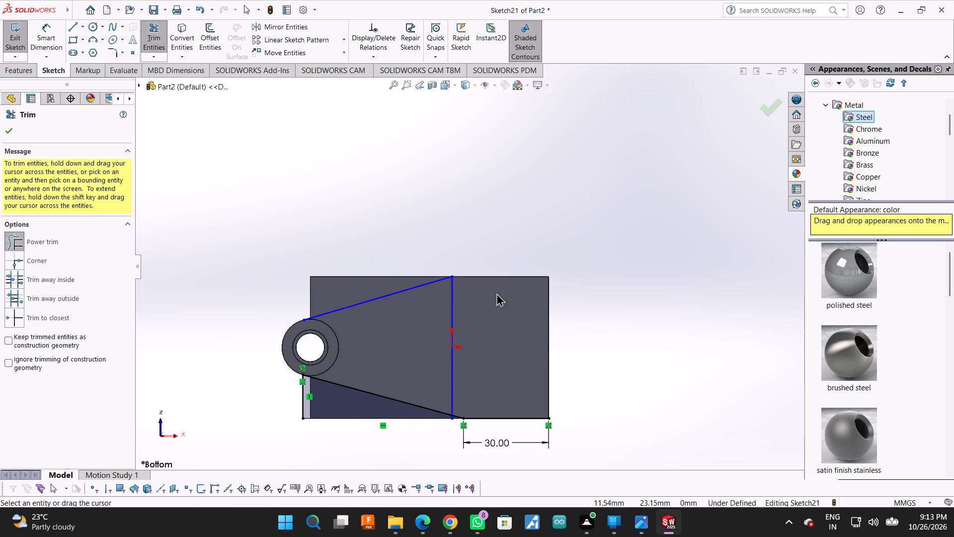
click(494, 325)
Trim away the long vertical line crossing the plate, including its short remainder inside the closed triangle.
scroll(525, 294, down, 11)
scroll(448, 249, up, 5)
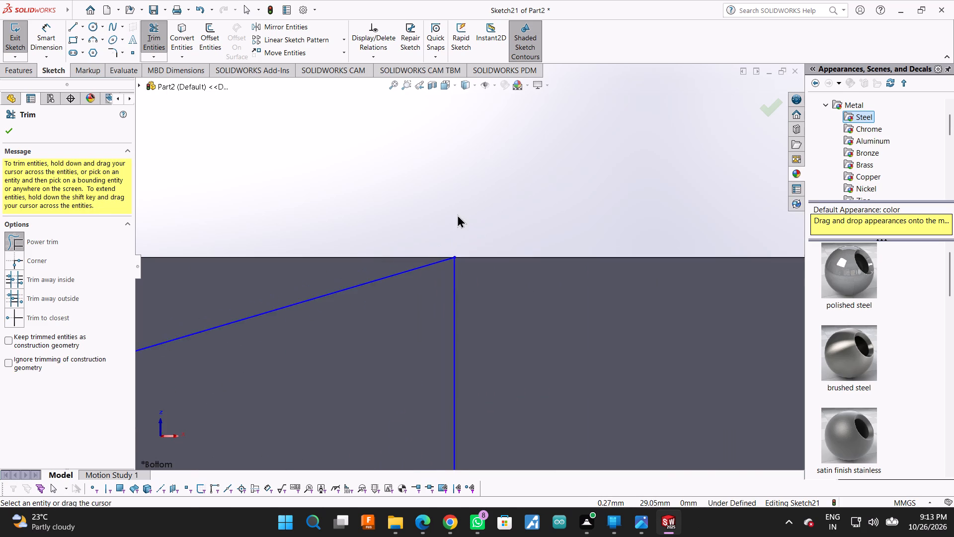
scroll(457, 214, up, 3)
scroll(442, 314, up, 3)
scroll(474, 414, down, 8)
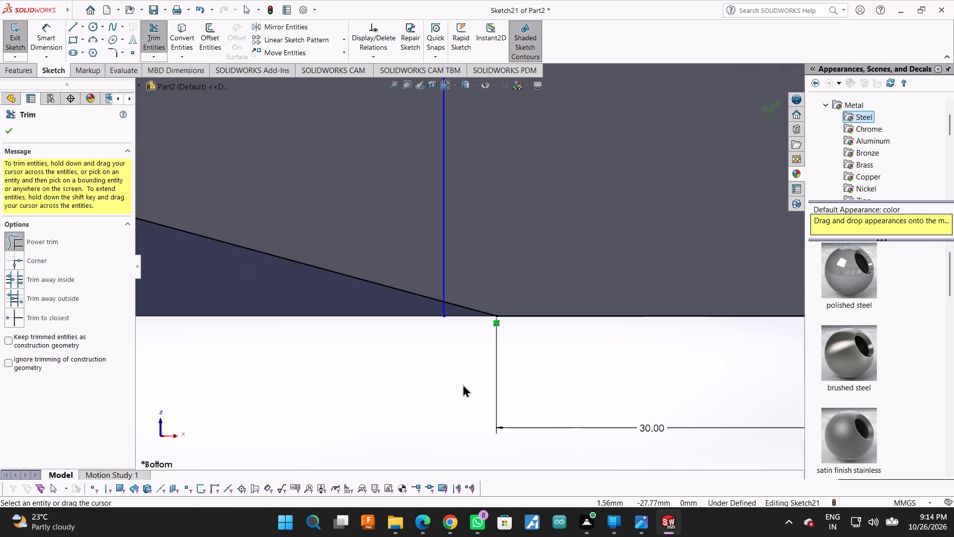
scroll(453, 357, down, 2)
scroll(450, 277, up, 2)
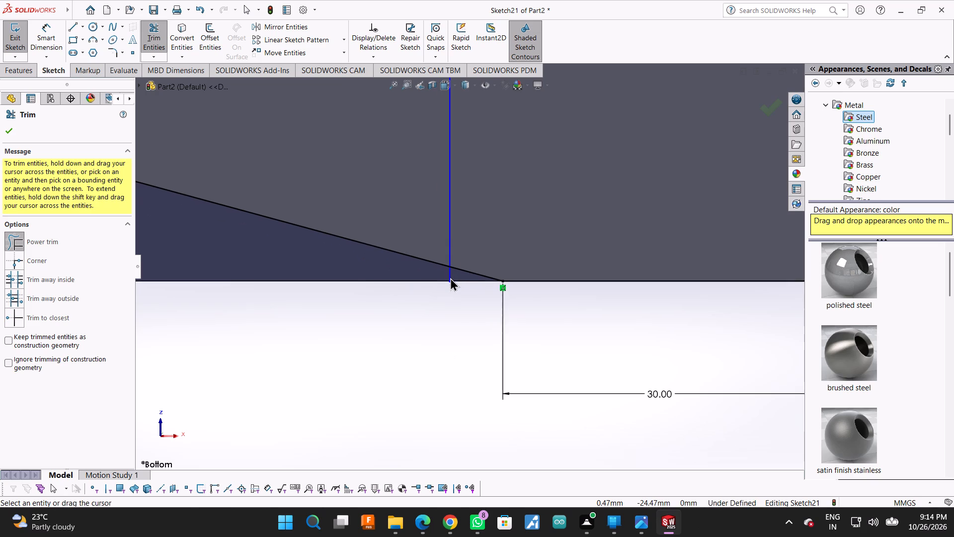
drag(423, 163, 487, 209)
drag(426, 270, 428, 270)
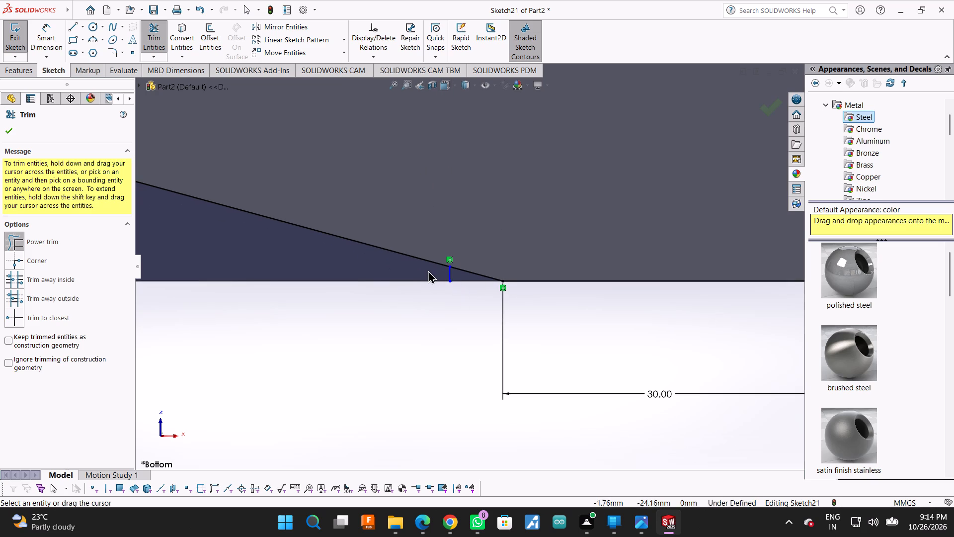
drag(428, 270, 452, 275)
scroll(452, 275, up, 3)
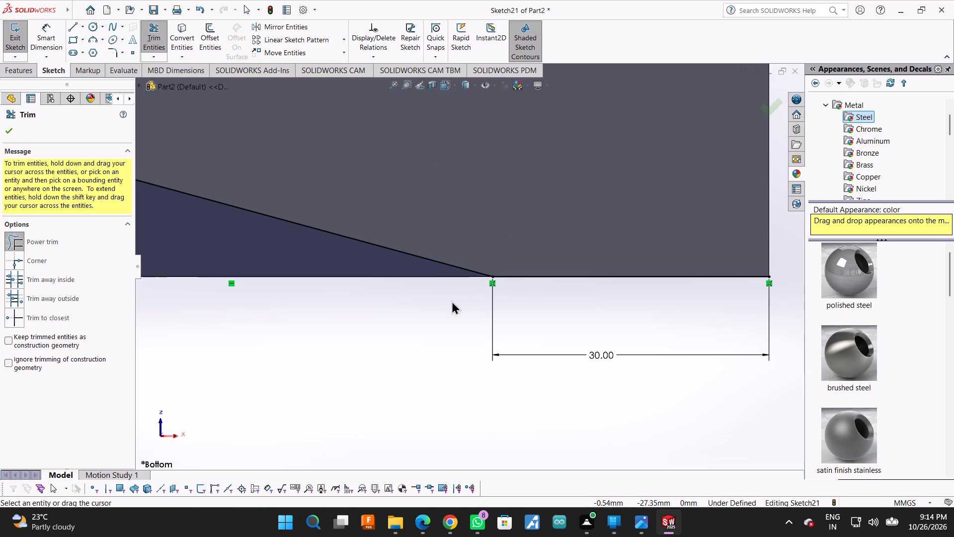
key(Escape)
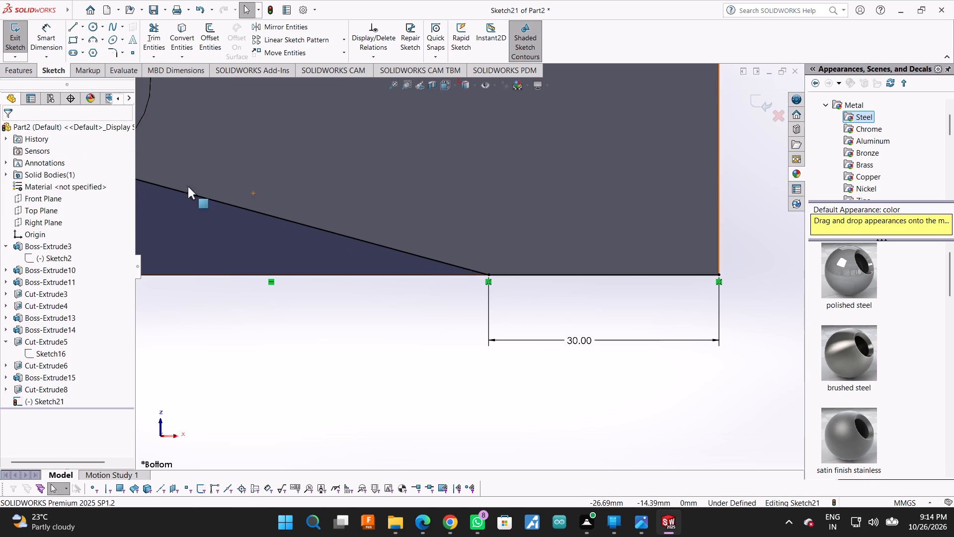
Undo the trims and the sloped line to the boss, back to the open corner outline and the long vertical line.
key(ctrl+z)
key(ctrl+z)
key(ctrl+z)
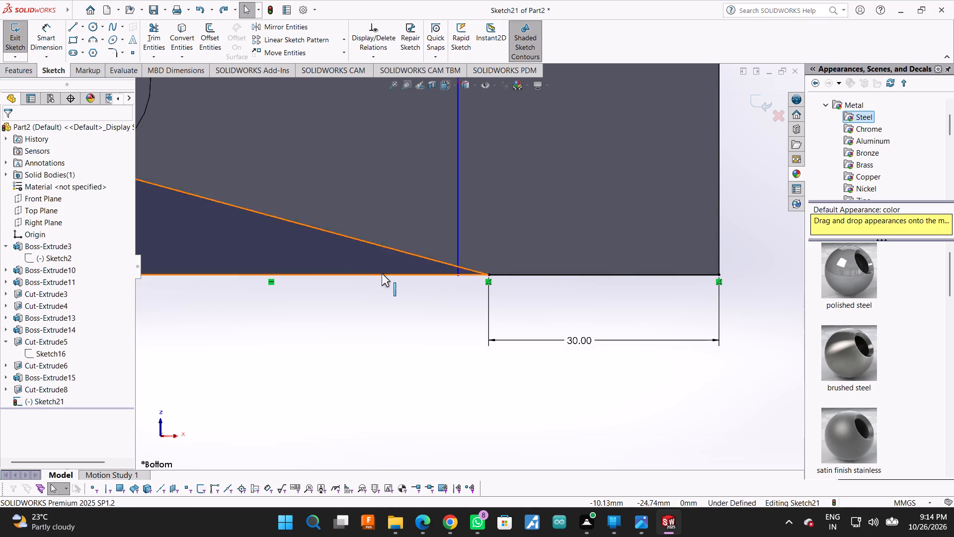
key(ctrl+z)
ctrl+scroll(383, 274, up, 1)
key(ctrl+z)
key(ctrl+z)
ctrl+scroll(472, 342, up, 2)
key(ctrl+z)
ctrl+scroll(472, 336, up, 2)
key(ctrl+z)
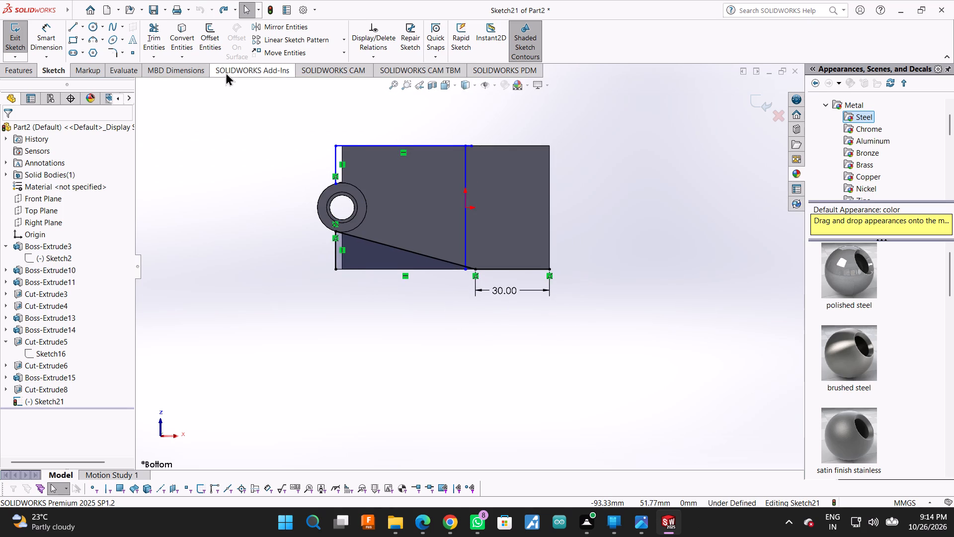
Trim away all of Sketch21's lines: the open corner outline, the closed triangle, the long vertical line and the leftover stubs.
drag(160, 31, 298, 166)
drag(409, 118, 316, 169)
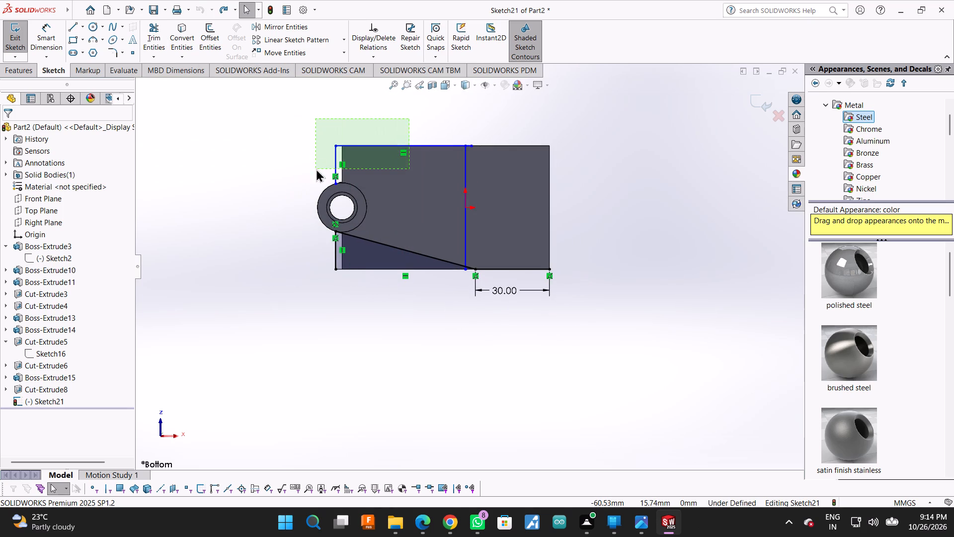
drag(316, 169, 317, 169)
click(147, 23)
drag(416, 102, 412, 250)
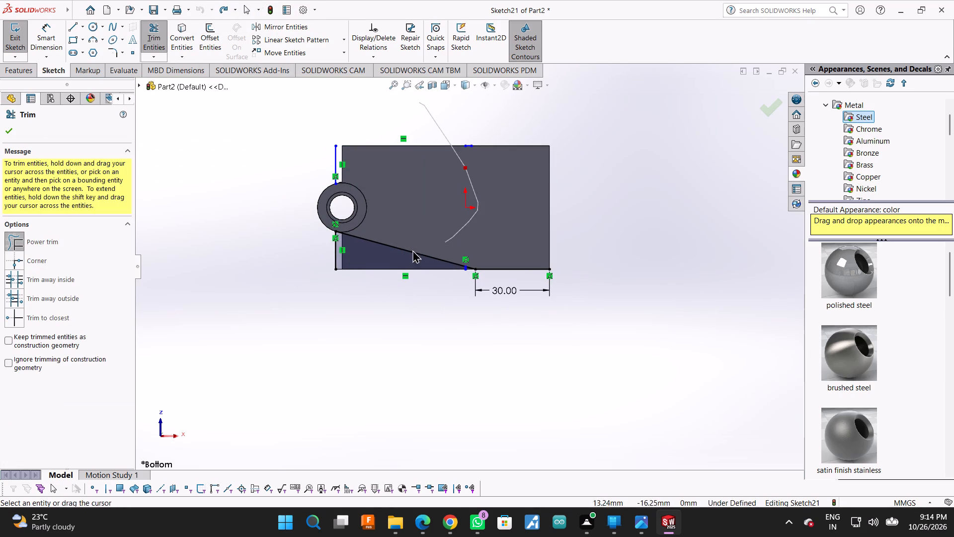
drag(412, 250, 502, 253)
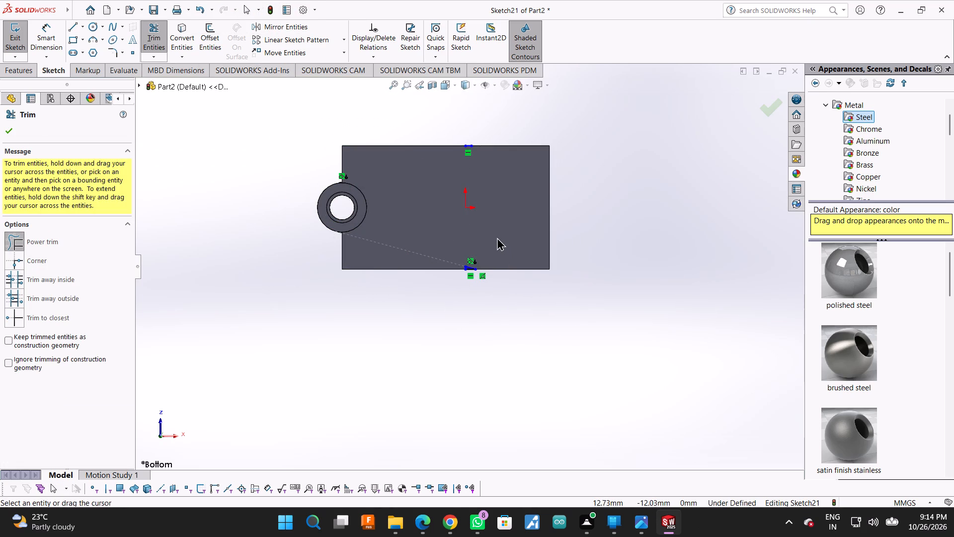
drag(477, 257, 462, 292)
drag(459, 129, 470, 171)
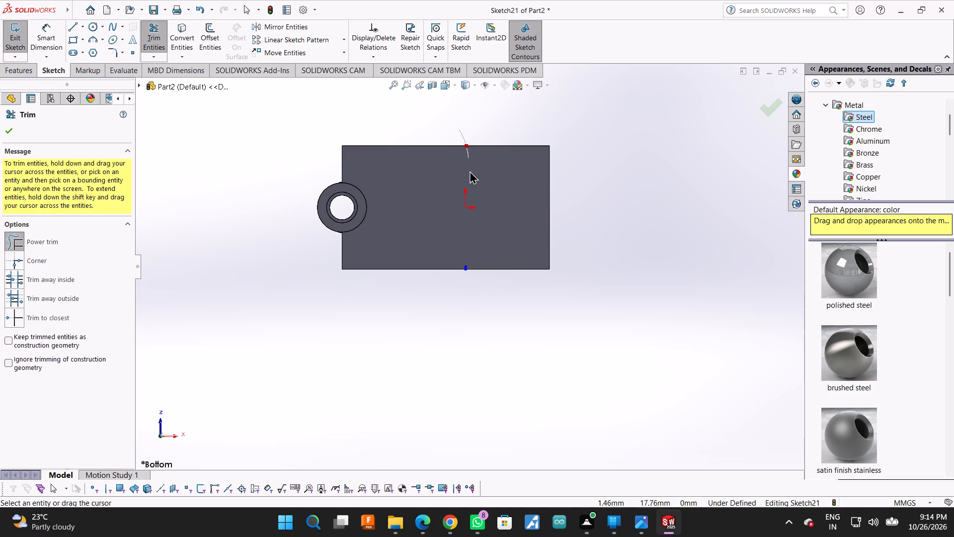
drag(470, 171, 462, 274)
scroll(465, 264, down, 3)
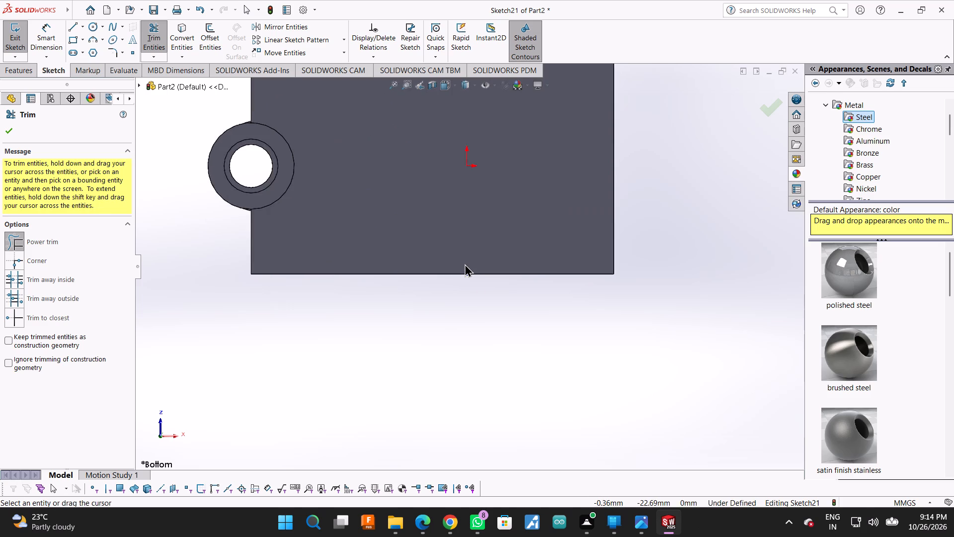
scroll(465, 264, down, 4)
drag(485, 275, 431, 310)
scroll(431, 306, up, 7)
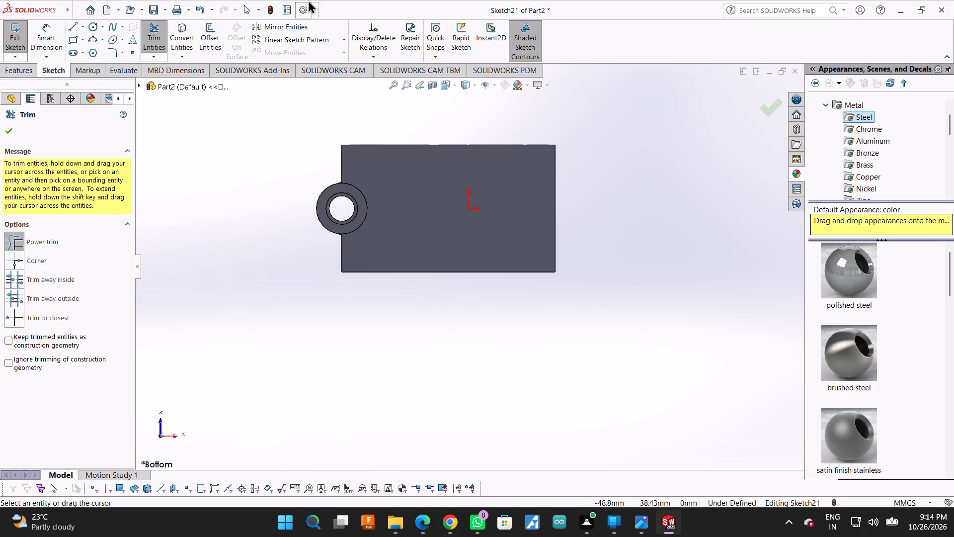
Sketch a line about 29 mm long along the plate's lower long edge, starting at the corner farthest from the boss.
scroll(308, 0, down, 2)
scroll(389, 210, down, 2)
click(388, 200)
click(74, 24)
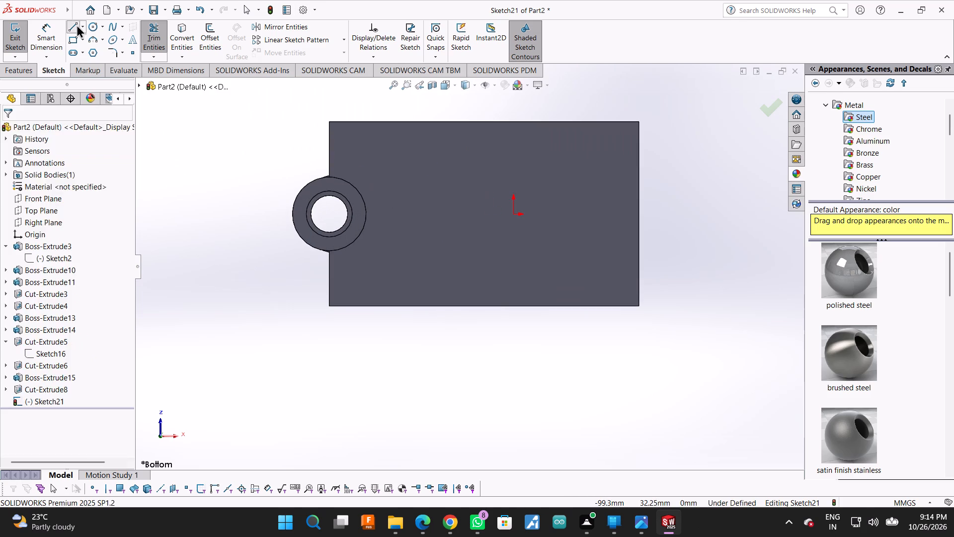
double_click(639, 308)
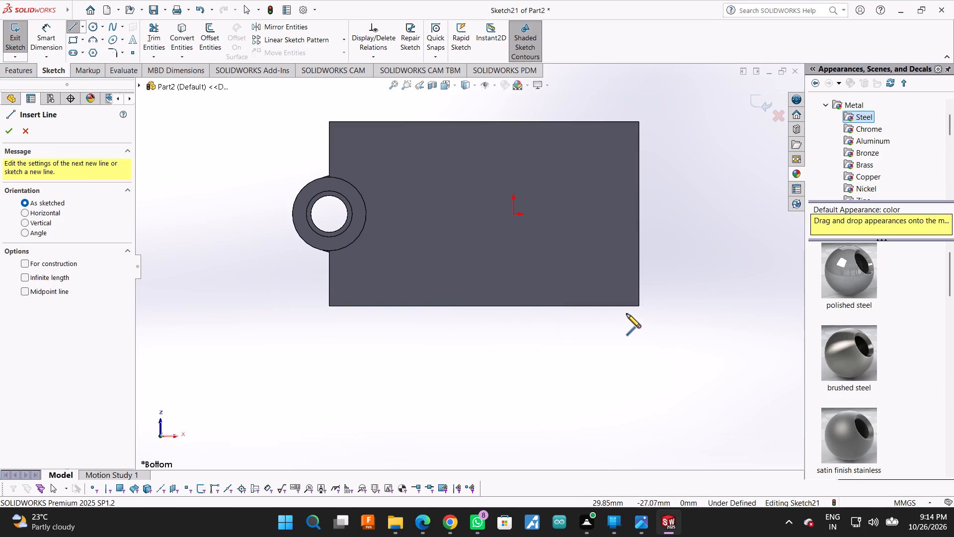
click(639, 305)
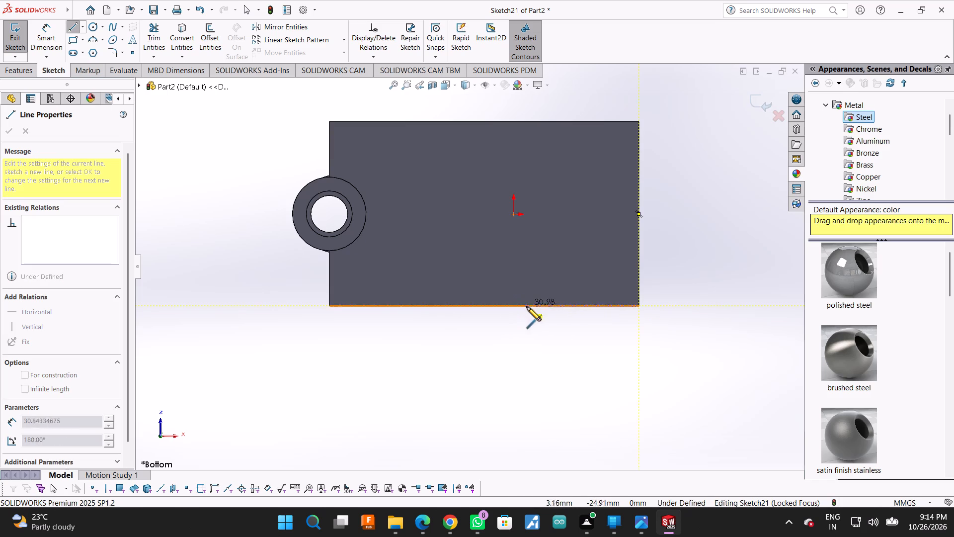
scroll(541, 301, down, 4)
scroll(541, 301, up, 2)
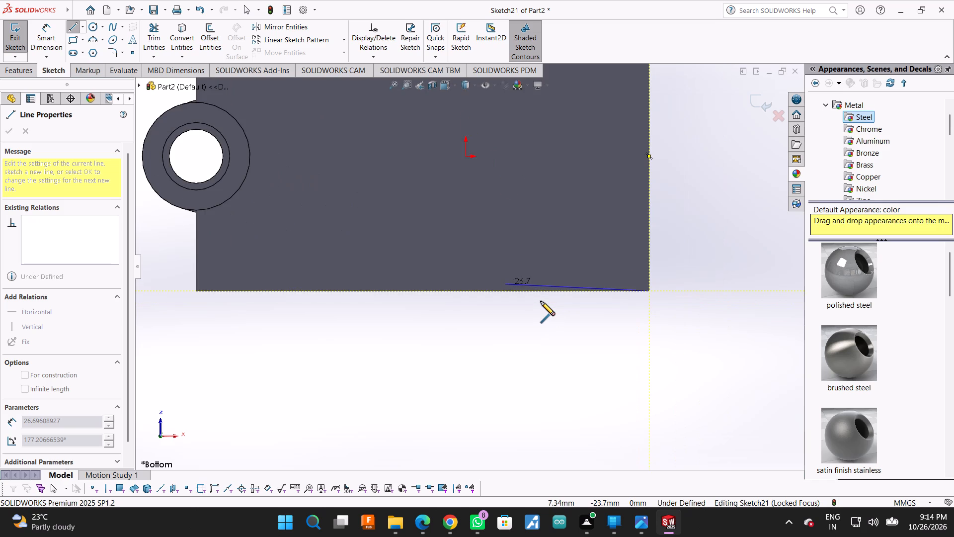
click(493, 291)
key(Escape)
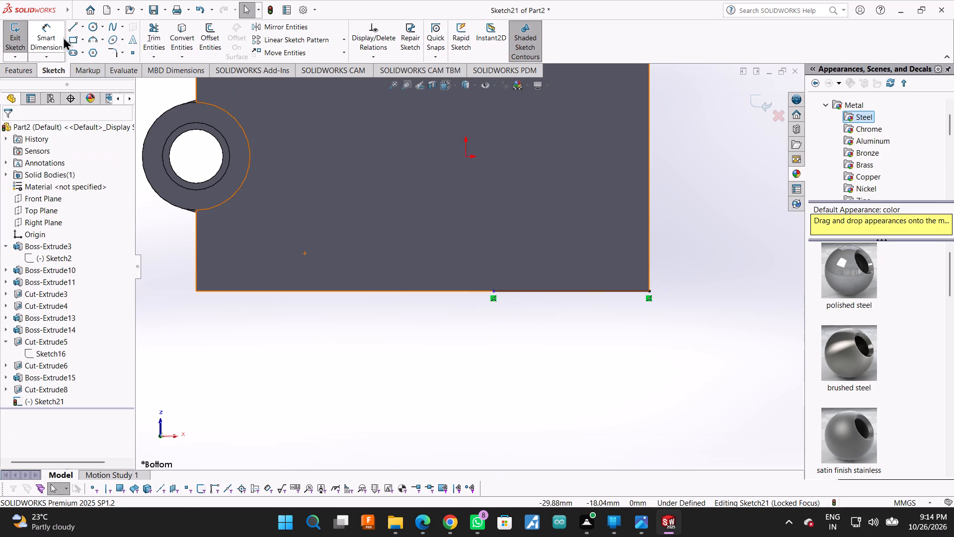
Dimension the new edge line's length at 34 mm.
click(63, 37)
click(553, 291)
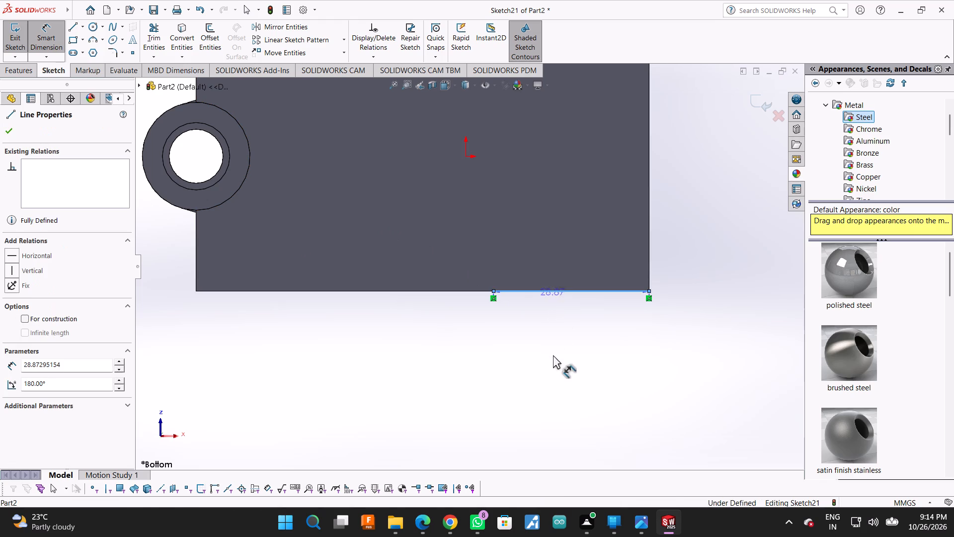
click(553, 355)
key(3)
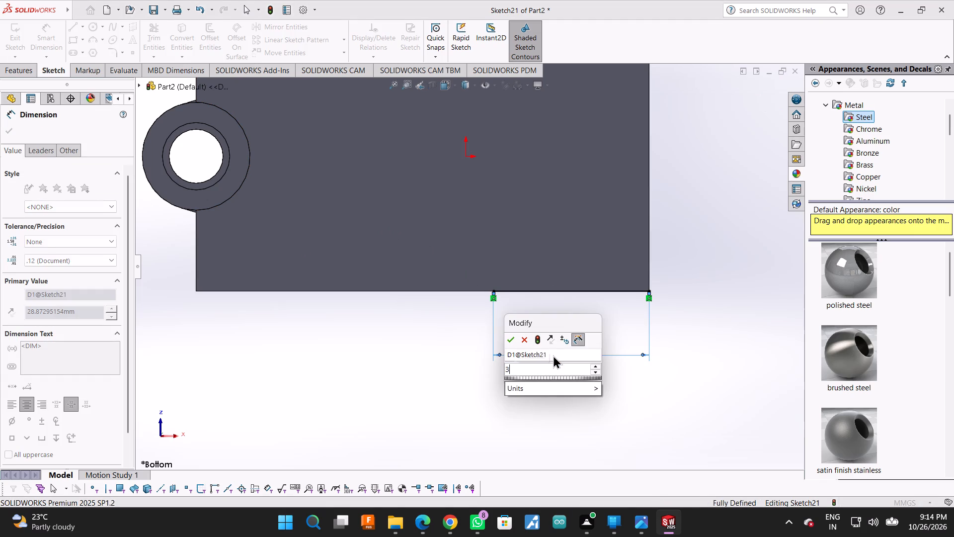
key(4)
key(Return)
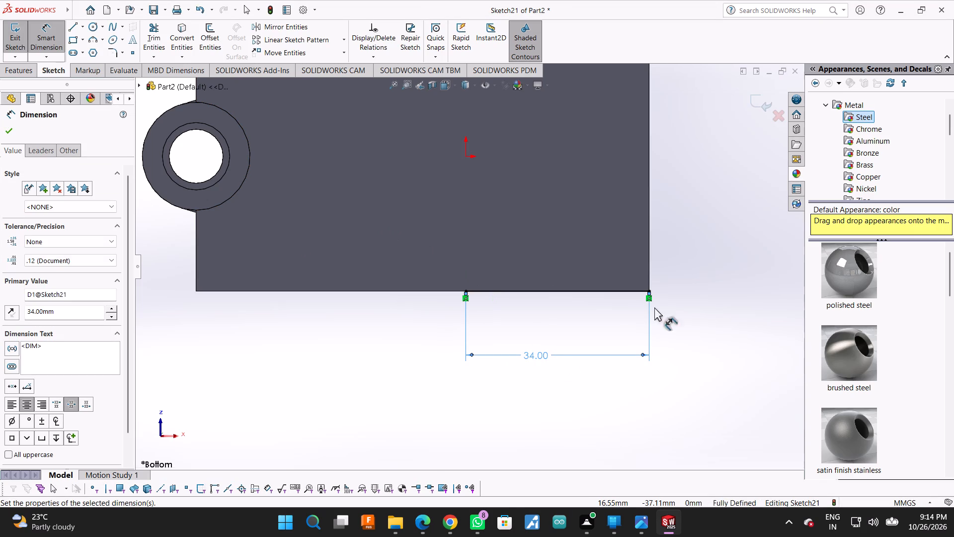
click(16, 136)
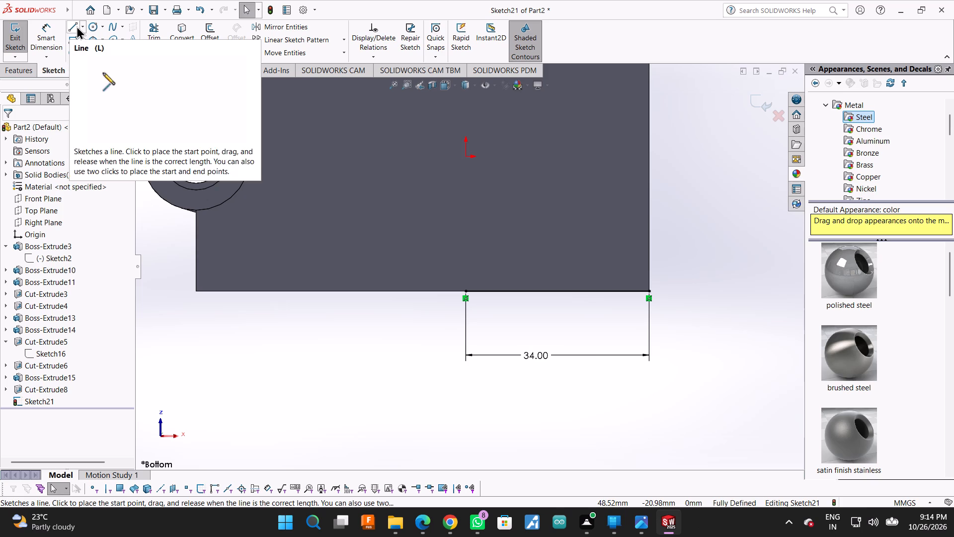
Sketch a 50 mm vertical line across the plate between its opposite long edge and the inner end of the 34 mm line.
click(77, 26)
click(464, 292)
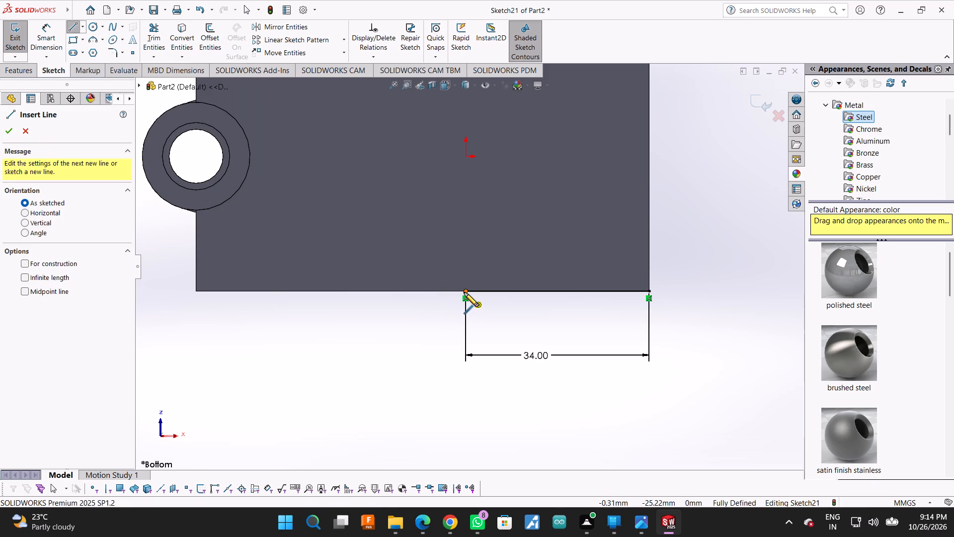
scroll(185, 215, down, 1)
scroll(453, 275, up, 2)
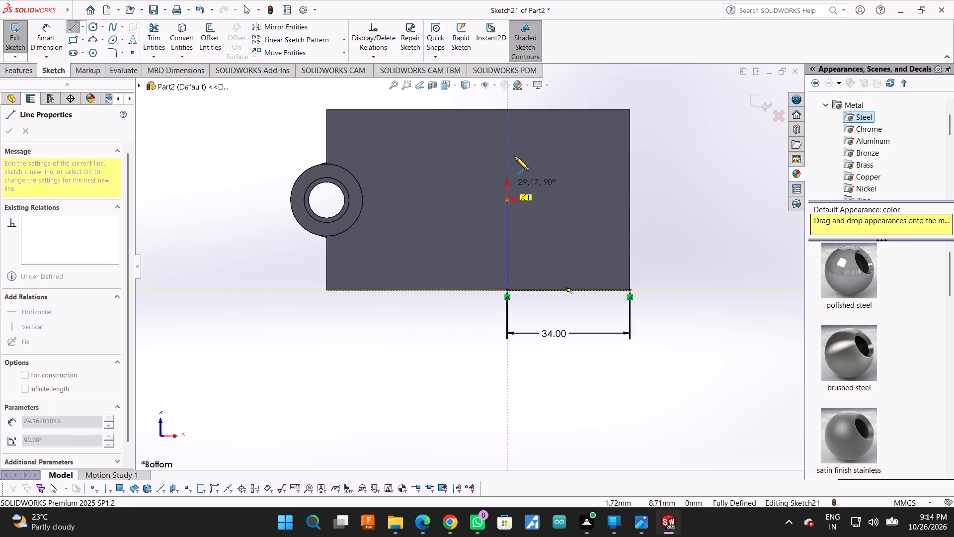
double_click(509, 108)
scroll(508, 114, down, 1)
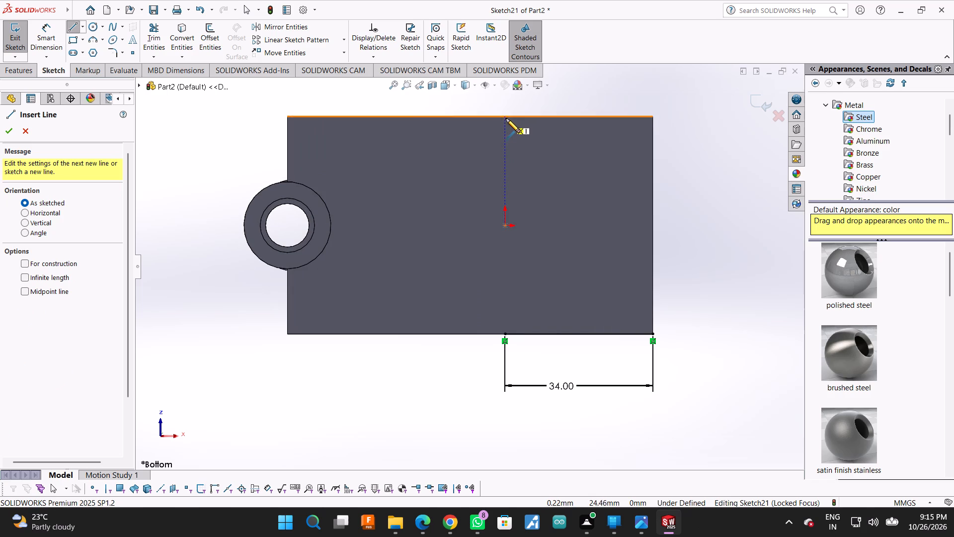
click(505, 116)
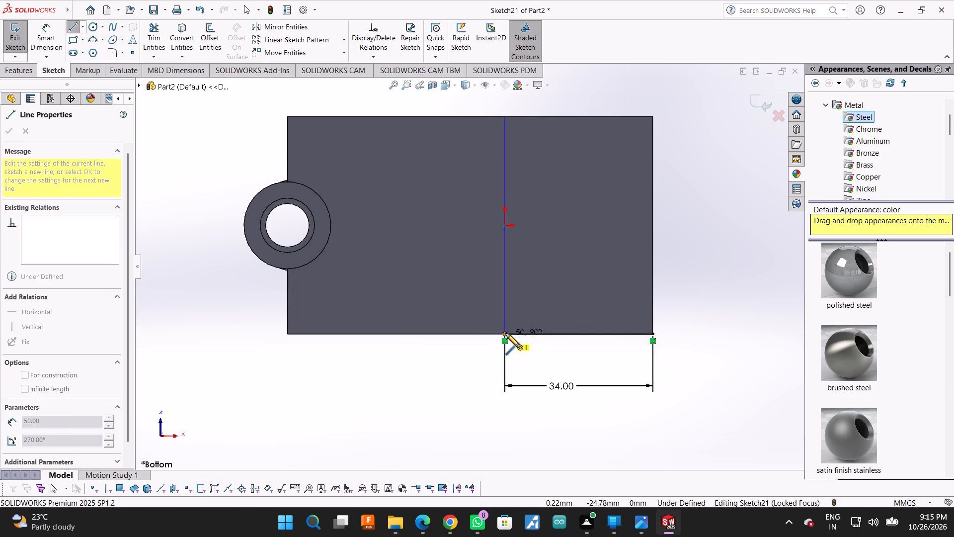
click(506, 336)
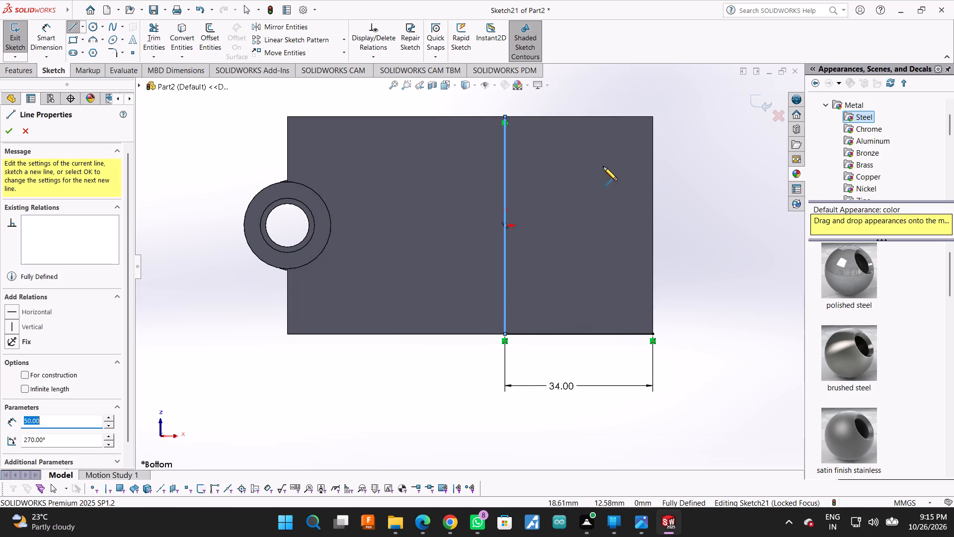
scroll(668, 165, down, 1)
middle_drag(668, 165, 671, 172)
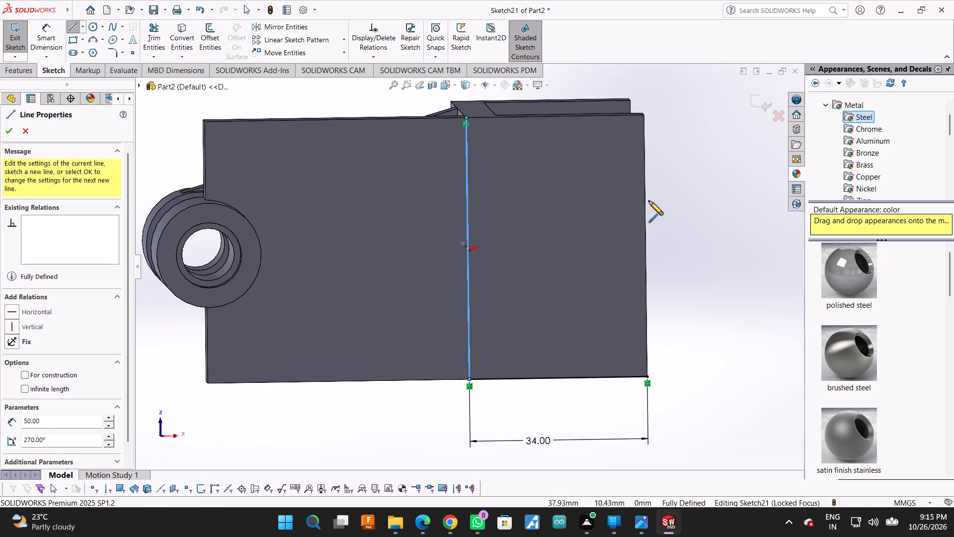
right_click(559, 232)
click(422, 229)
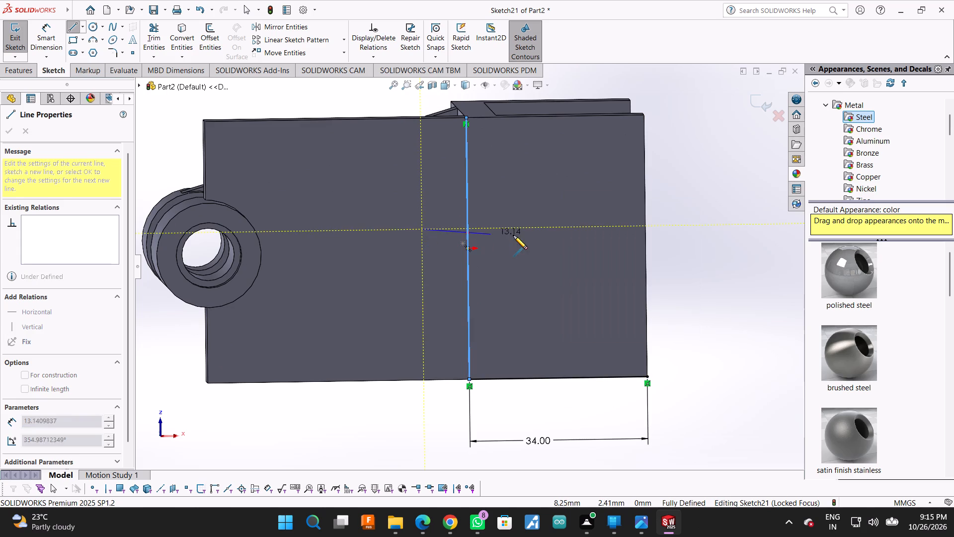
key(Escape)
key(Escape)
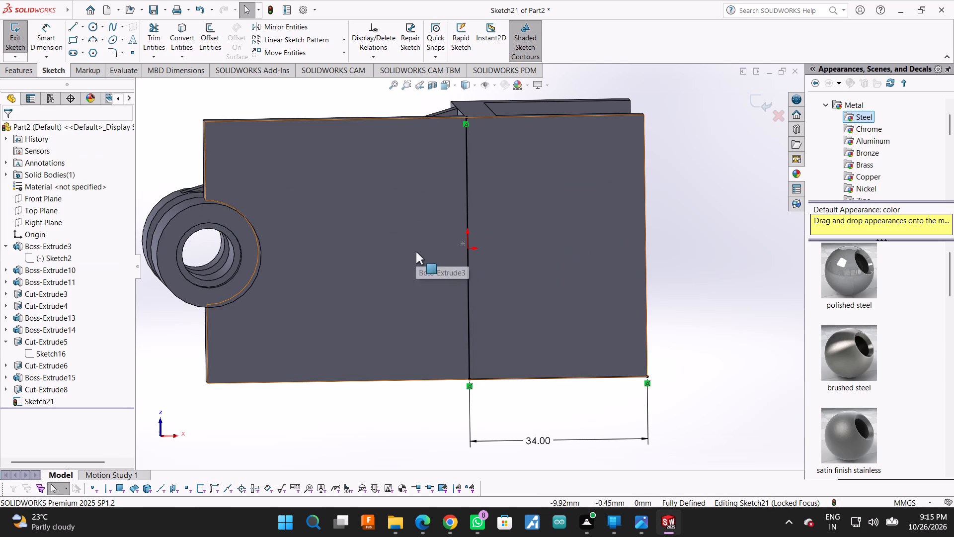
Orient the view normal to the Top Plane so the sketch is seen square-on from the plate's underside.
click(416, 252)
right_click(416, 249)
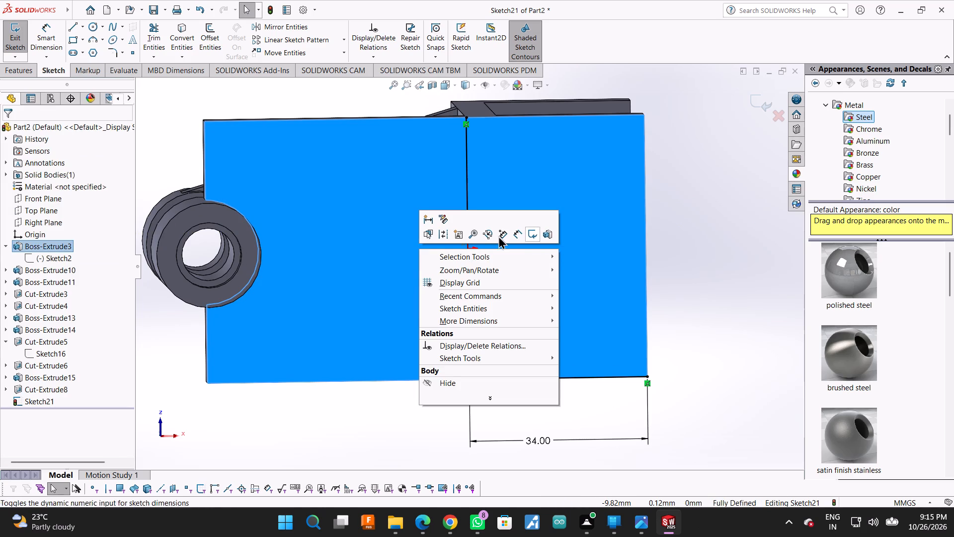
click(61, 246)
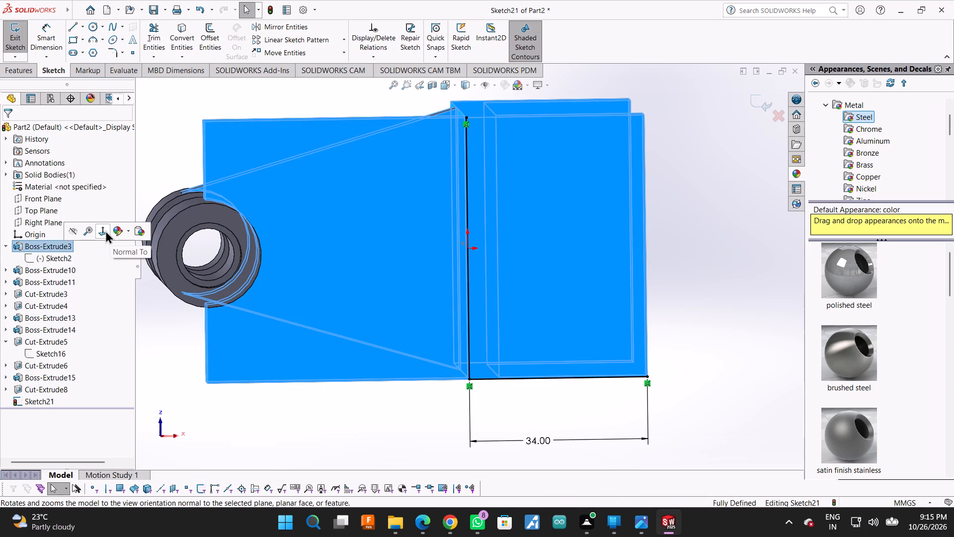
click(105, 230)
key(Escape)
key(Escape)
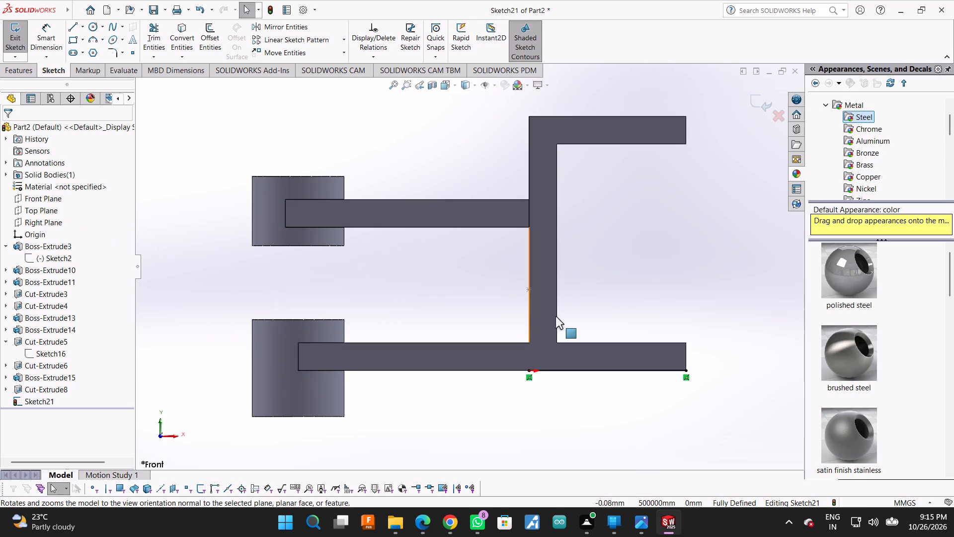
middle_drag(577, 412, 574, 231)
click(472, 287)
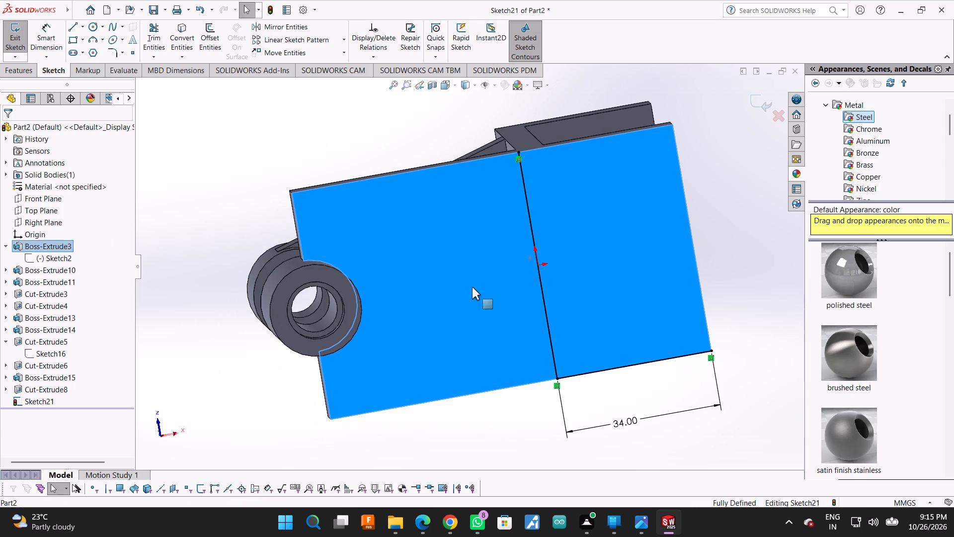
click(33, 208)
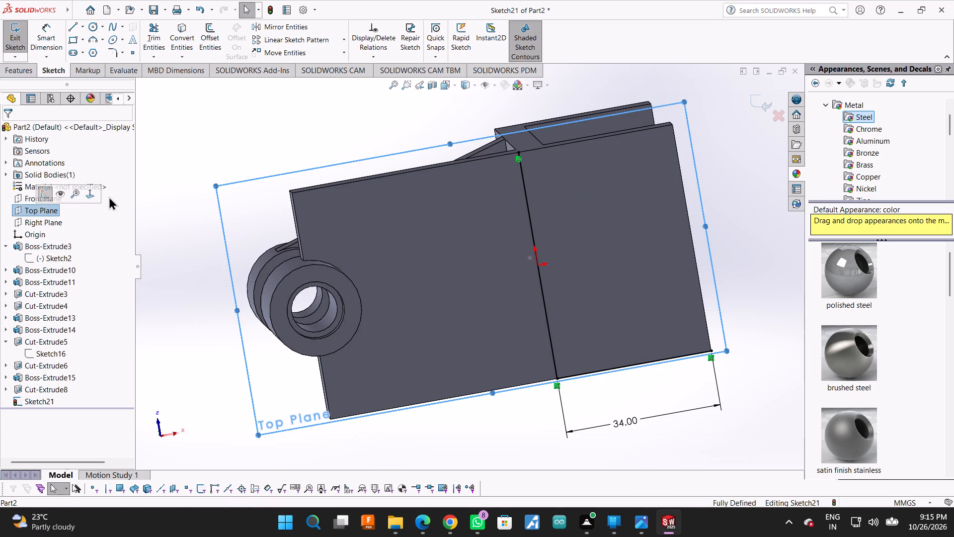
click(91, 193)
click(49, 210)
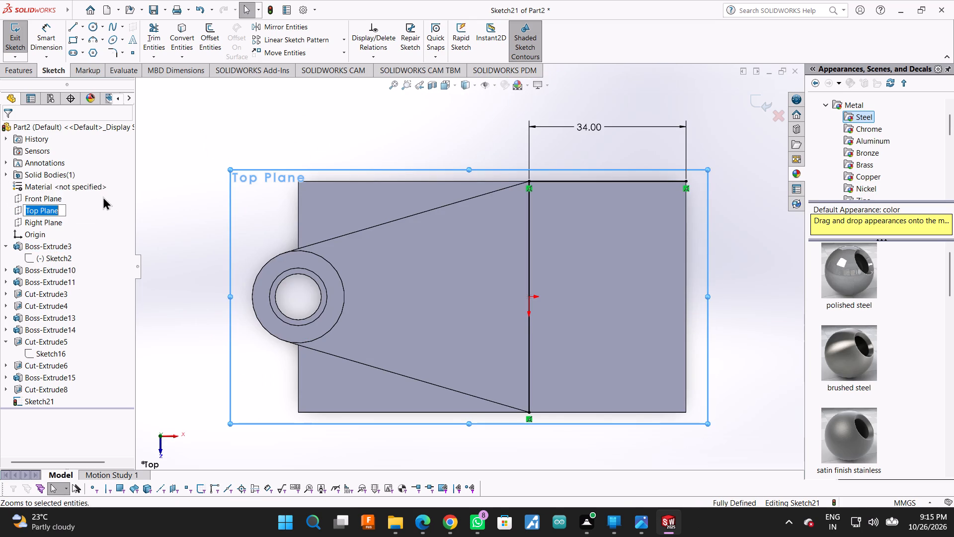
click(80, 210)
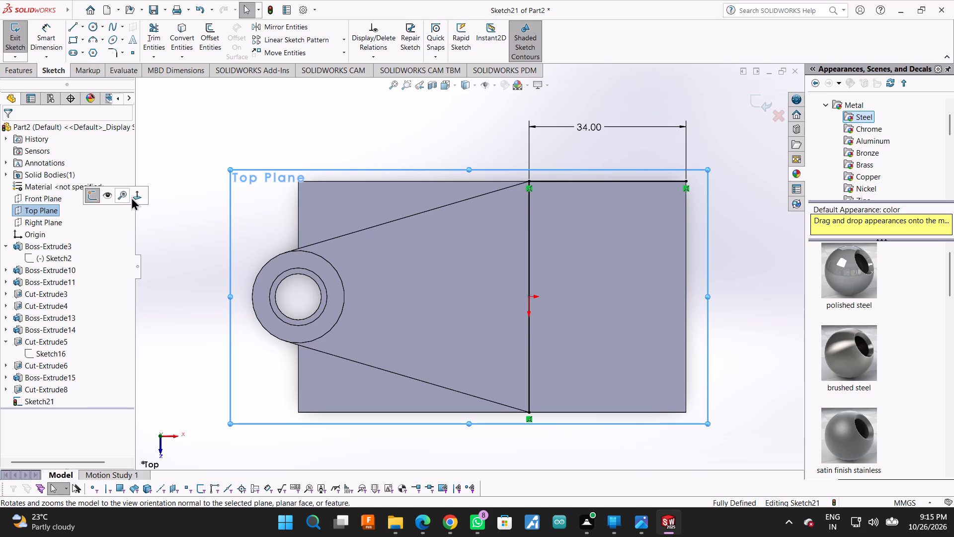
click(132, 197)
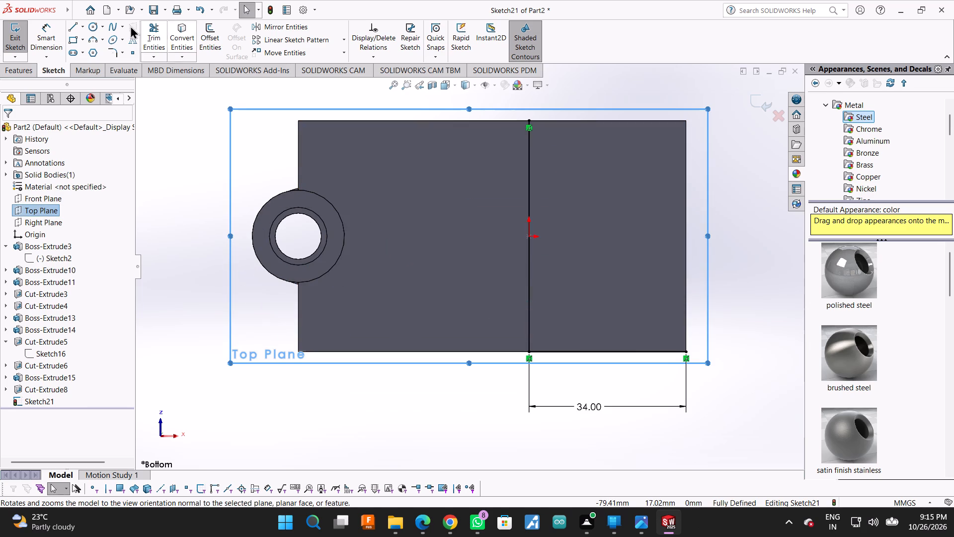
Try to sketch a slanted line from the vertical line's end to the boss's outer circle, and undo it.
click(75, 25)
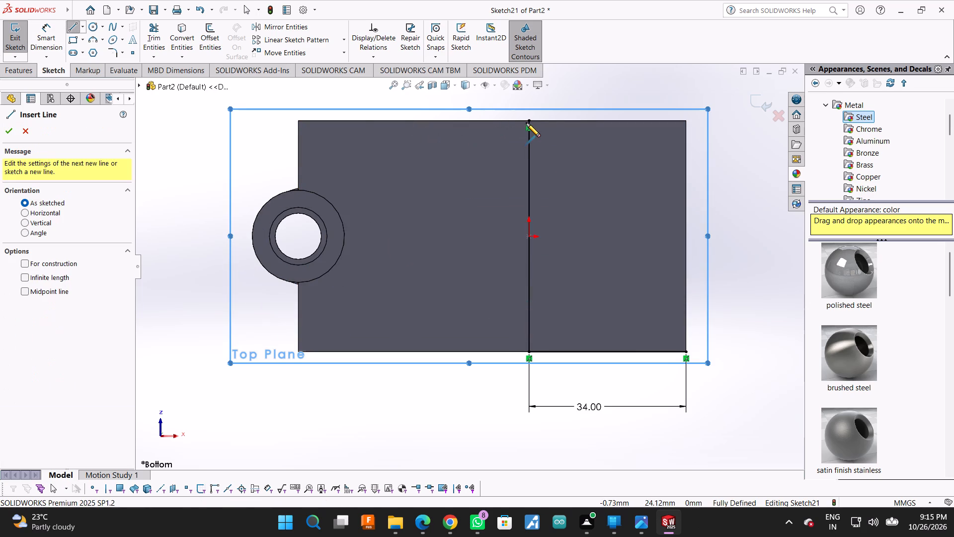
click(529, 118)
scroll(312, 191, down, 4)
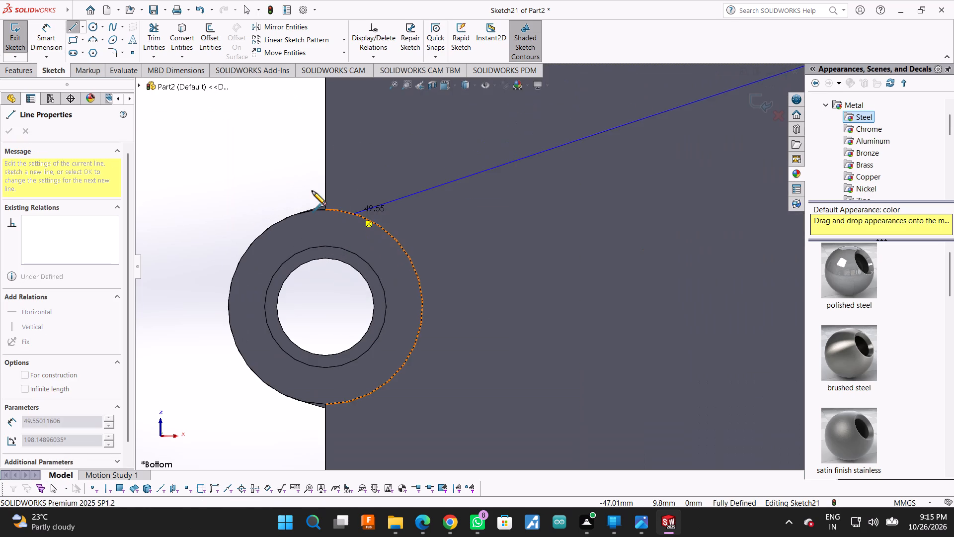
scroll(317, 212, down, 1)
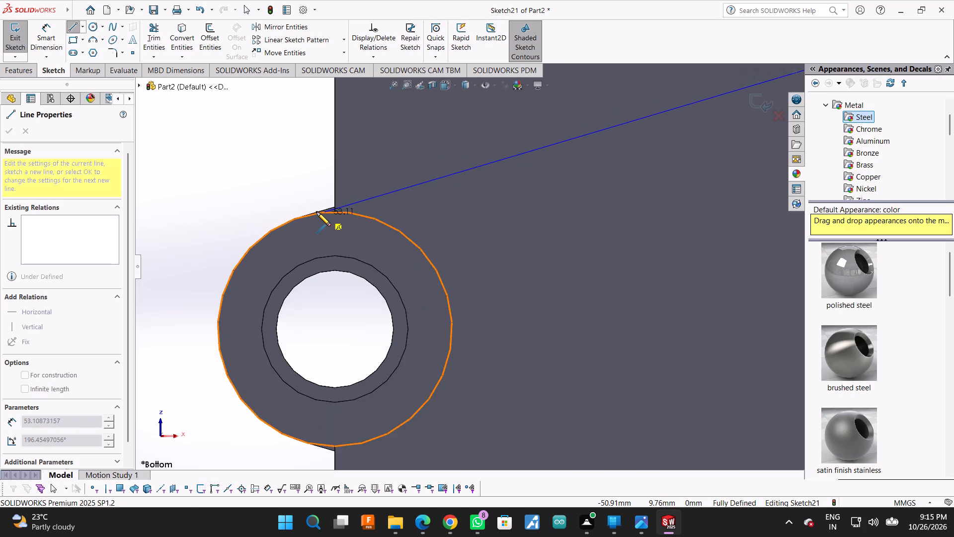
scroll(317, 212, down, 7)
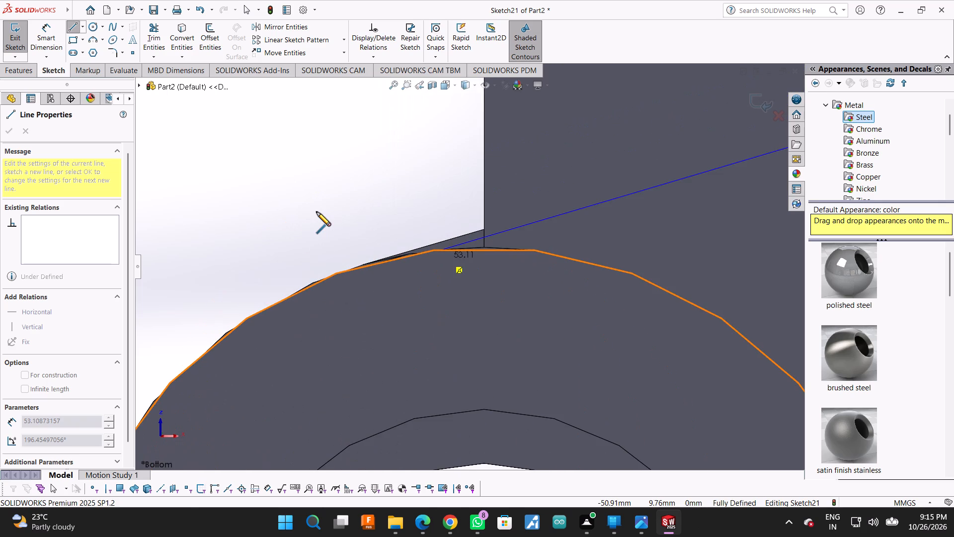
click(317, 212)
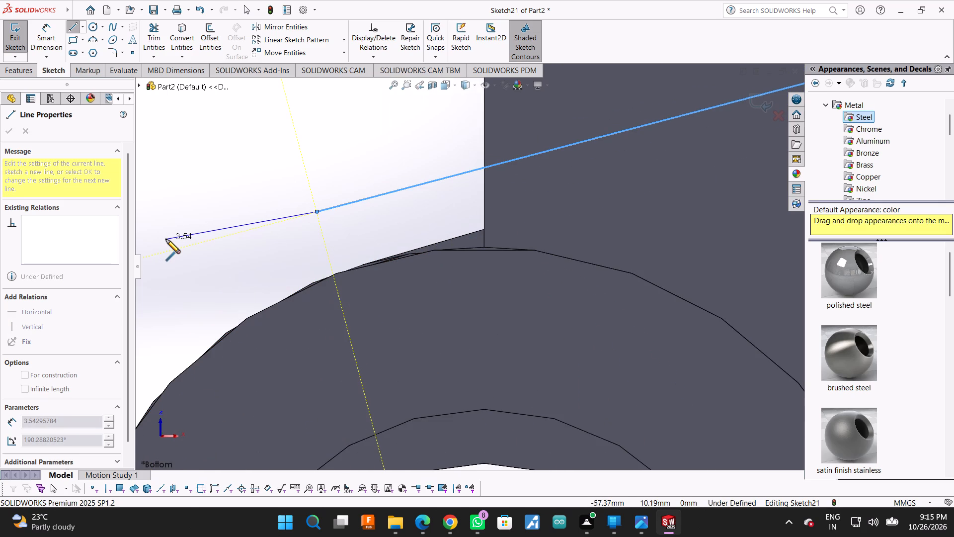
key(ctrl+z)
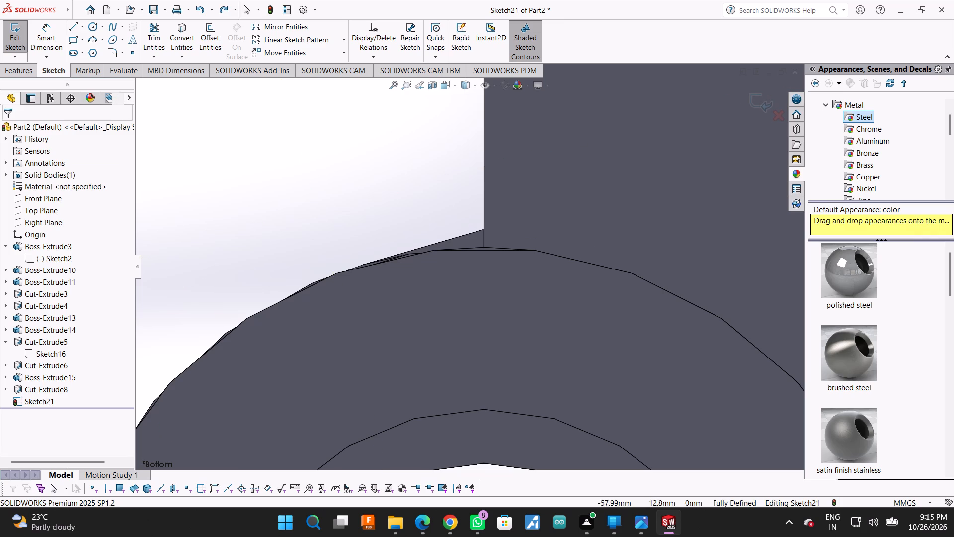
Sketch a slanted line about 54 mm long from the 50 mm line's end, opposite the 34 mm line, to the boss's outer circle.
click(73, 31)
scroll(254, 341, up, 6)
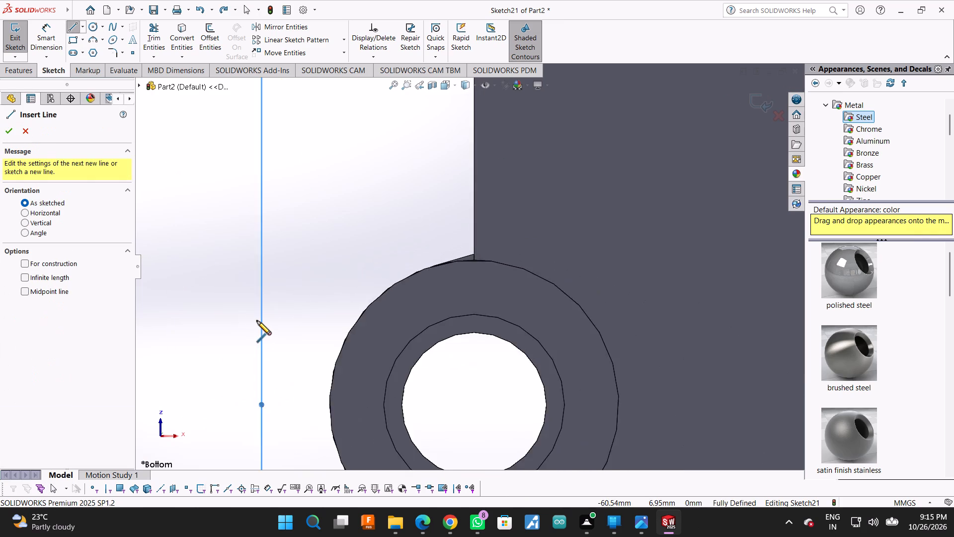
scroll(257, 321, up, 3)
scroll(519, 339, up, 5)
scroll(620, 239, down, 2)
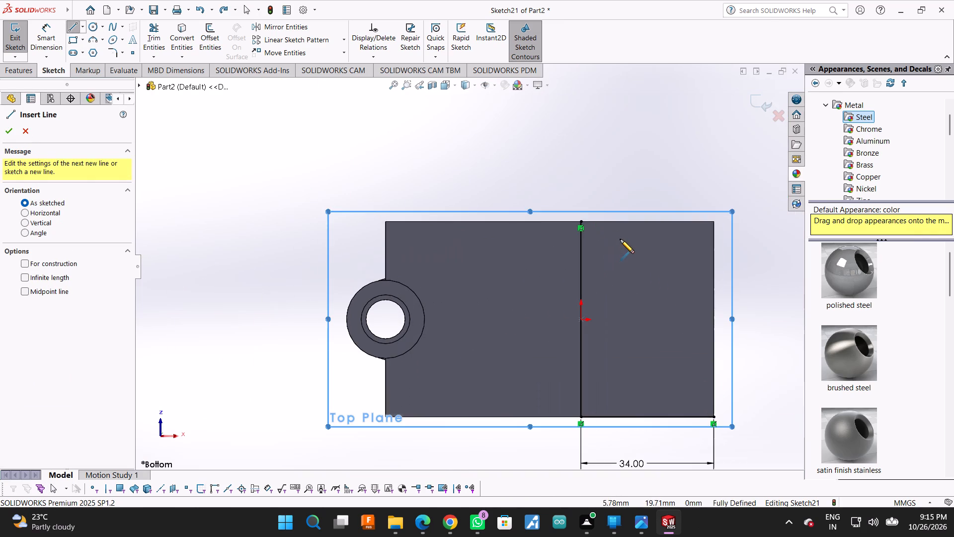
double_click(583, 221)
scroll(394, 284, down, 6)
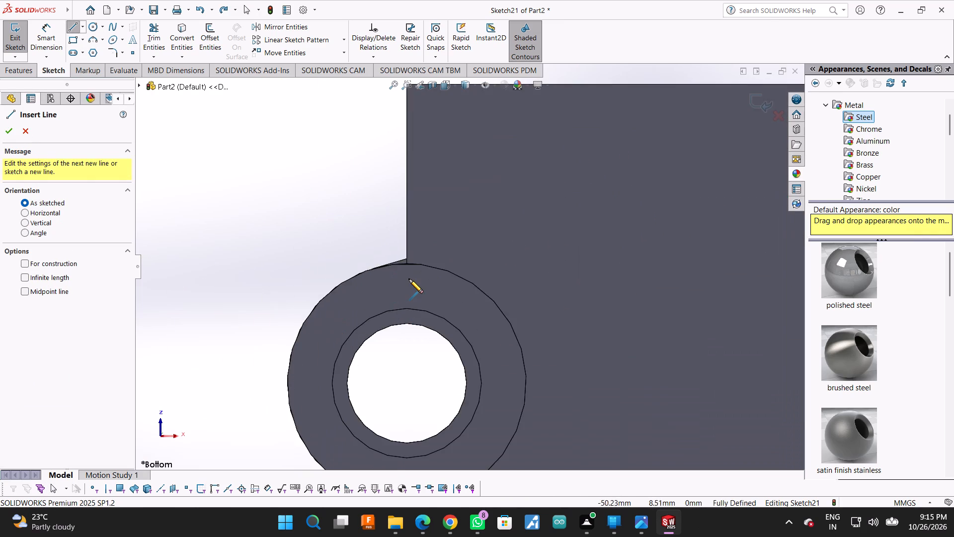
scroll(409, 279, up, 2)
scroll(586, 266, up, 3)
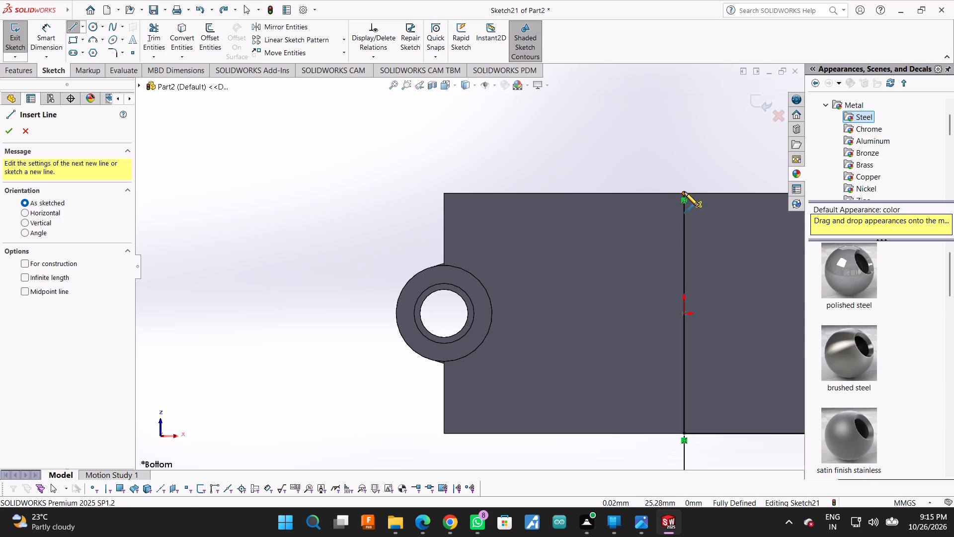
click(684, 192)
scroll(397, 273, down, 4)
scroll(468, 271, down, 5)
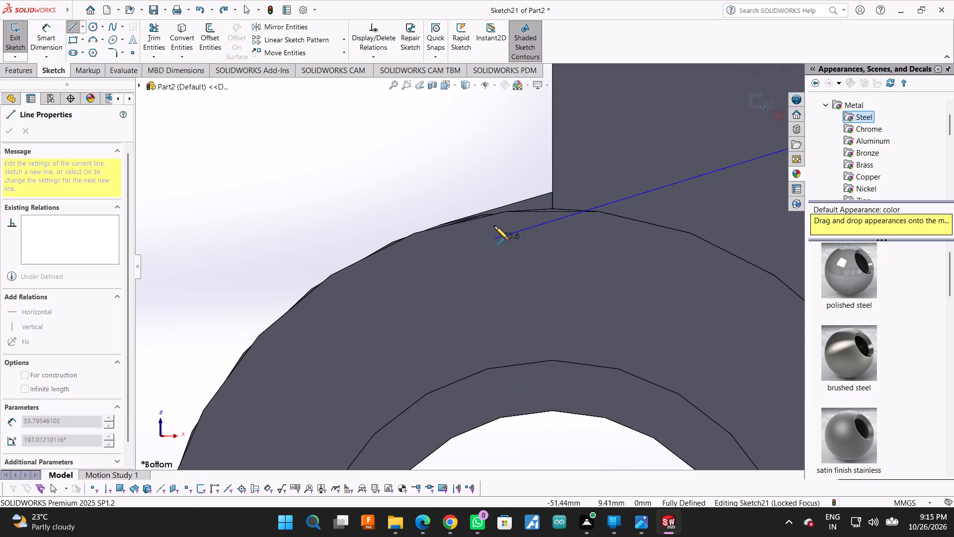
click(493, 215)
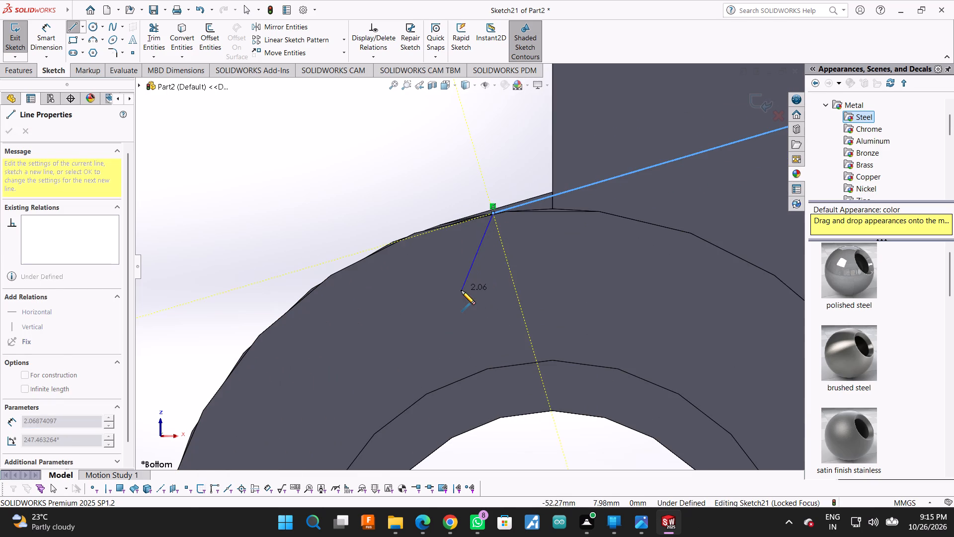
key(Escape)
scroll(456, 291, up, 1)
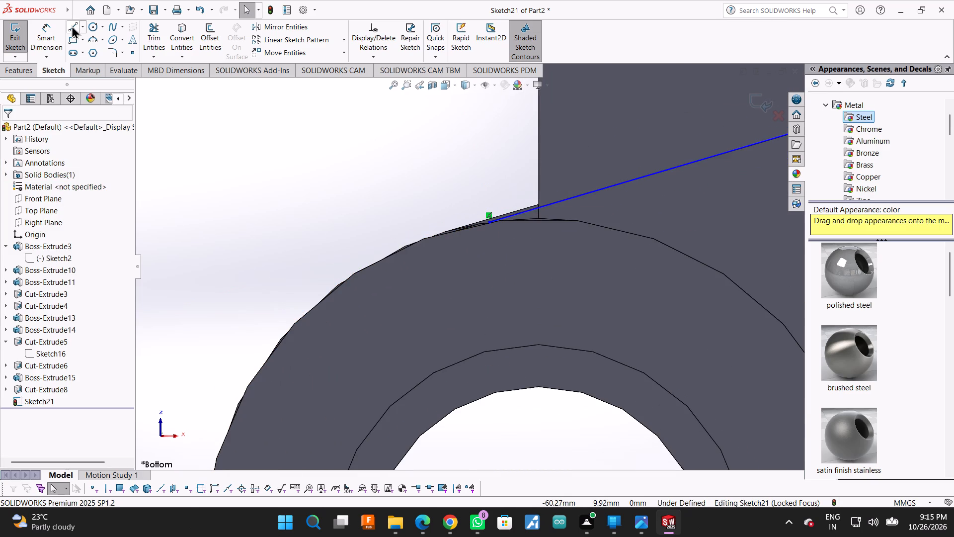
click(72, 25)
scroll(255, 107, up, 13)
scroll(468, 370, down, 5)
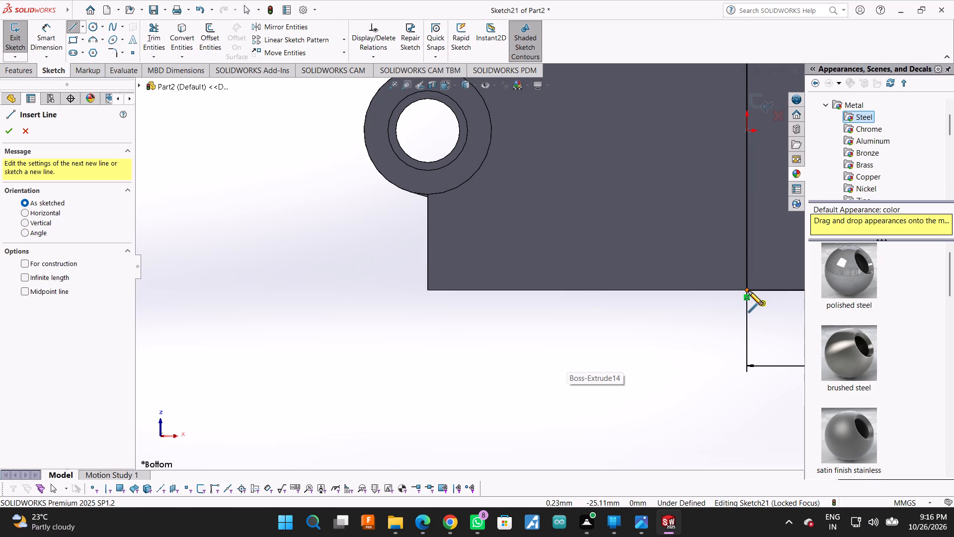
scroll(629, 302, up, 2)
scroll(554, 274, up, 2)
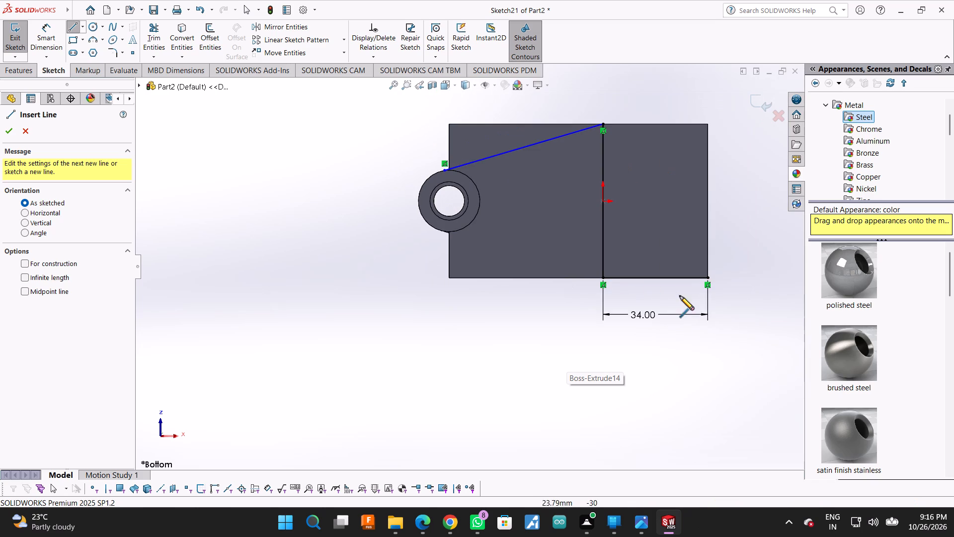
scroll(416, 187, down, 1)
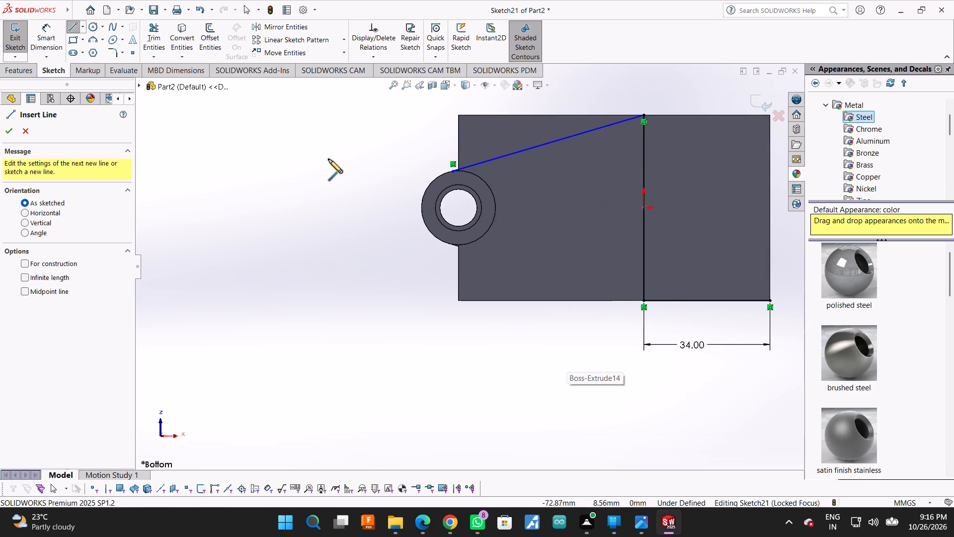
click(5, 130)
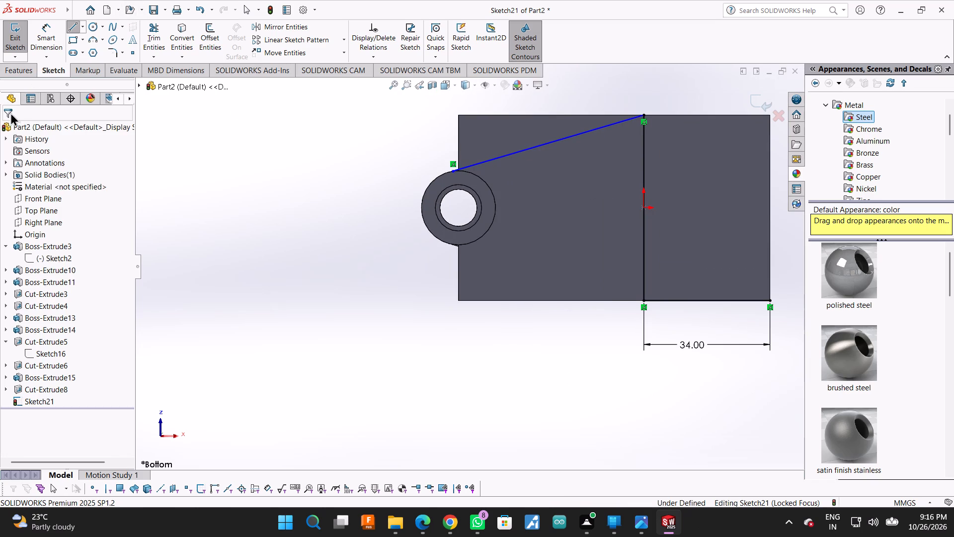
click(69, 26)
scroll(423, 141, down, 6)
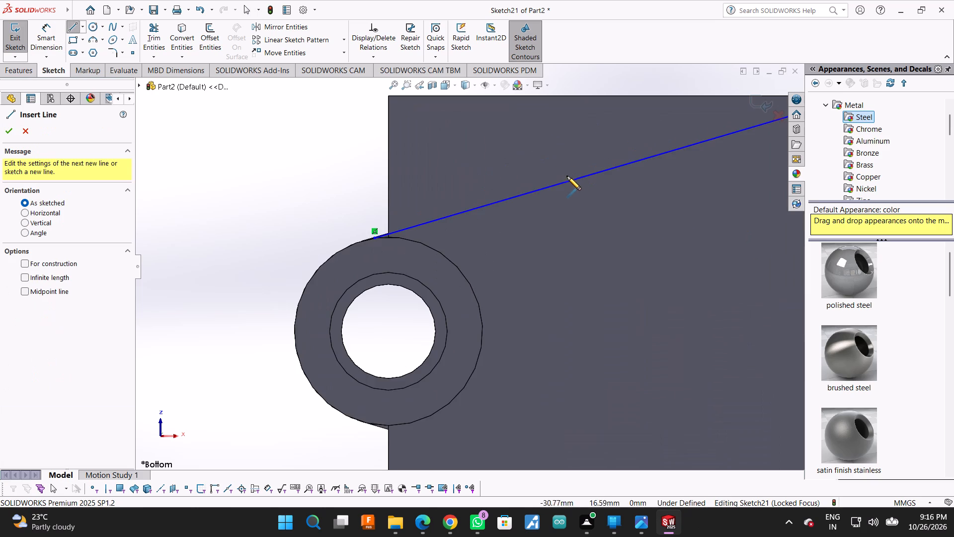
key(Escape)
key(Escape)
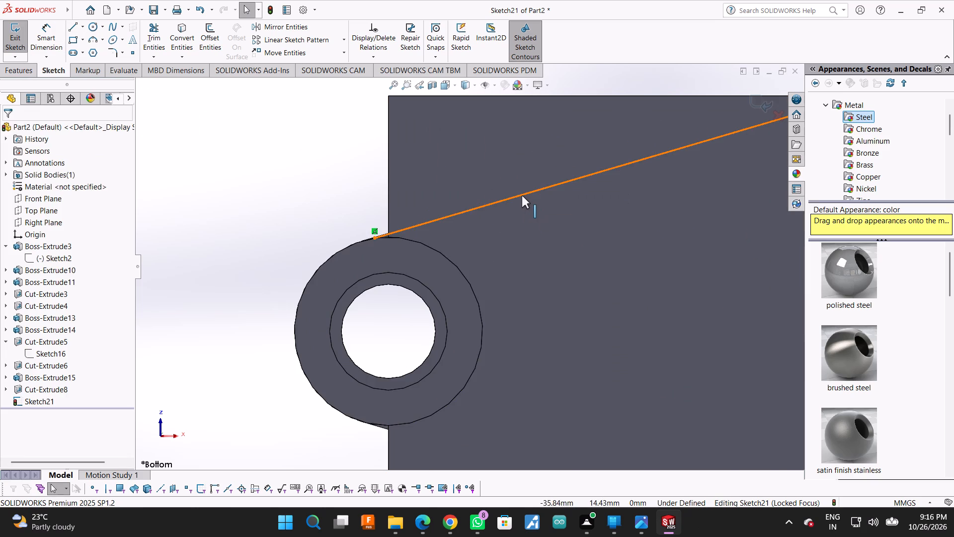
Add a tangent relation between the slanted line and the boss's outer circular edge.
click(522, 195)
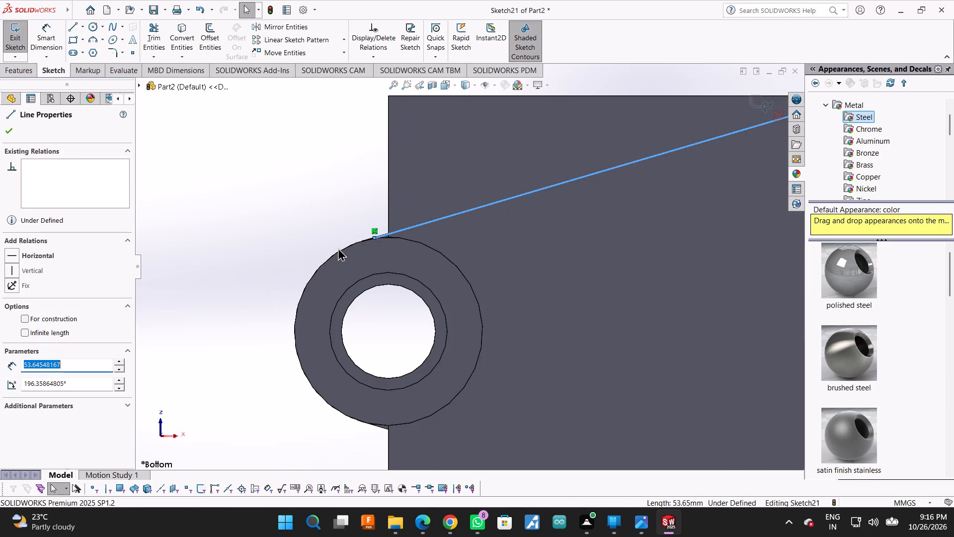
ctrl+click(341, 250)
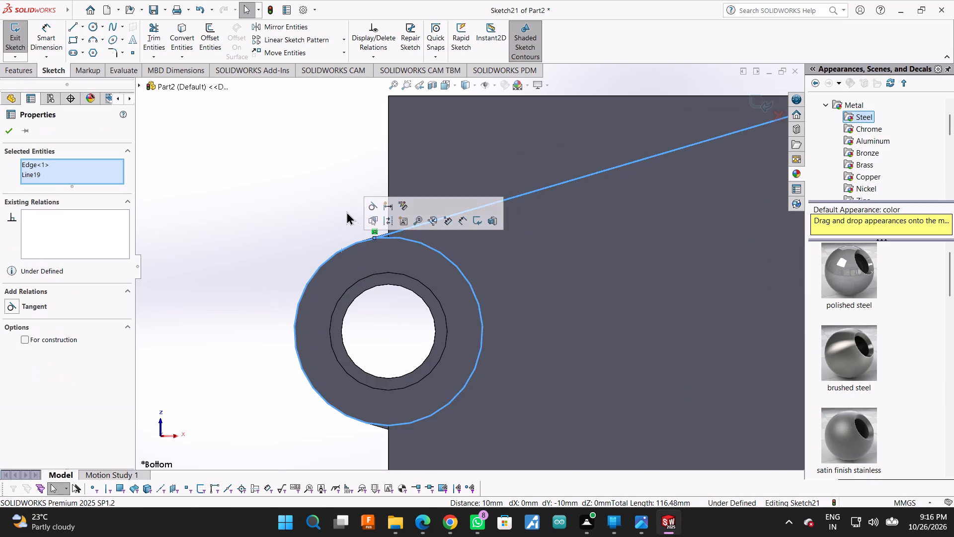
click(370, 206)
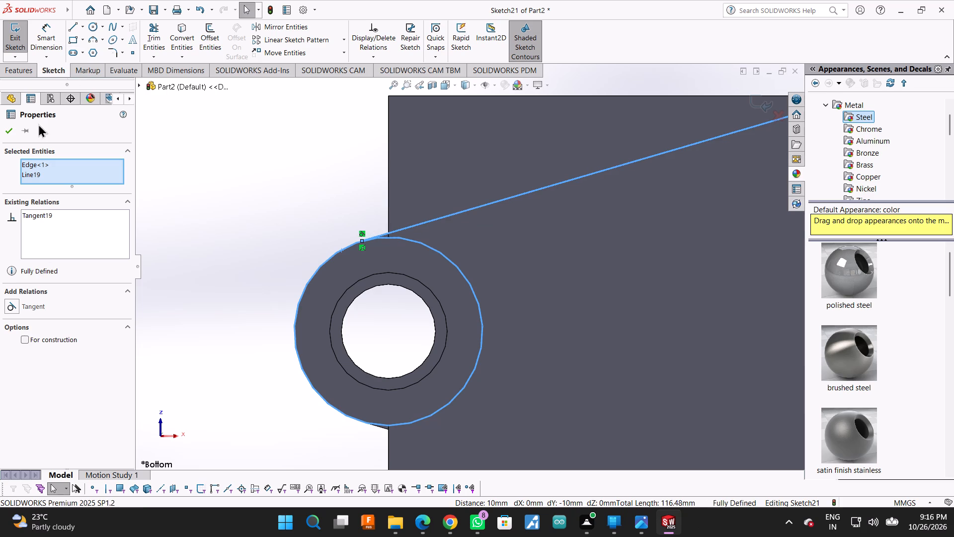
click(11, 134)
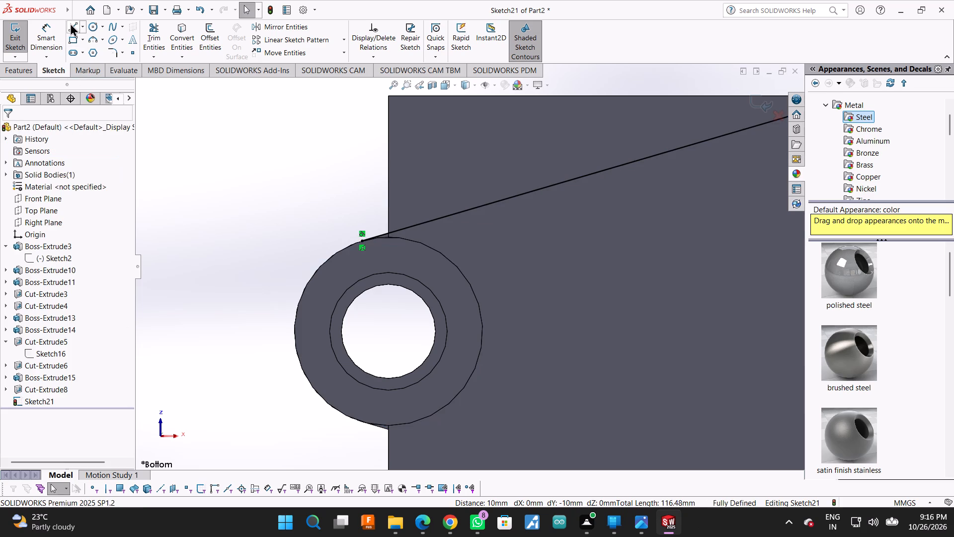
Close the triangle with a vertical line about 15.4 mm long from the tangent point and a 52.8 mm horizontal line along the plate's edge.
click(70, 23)
click(361, 242)
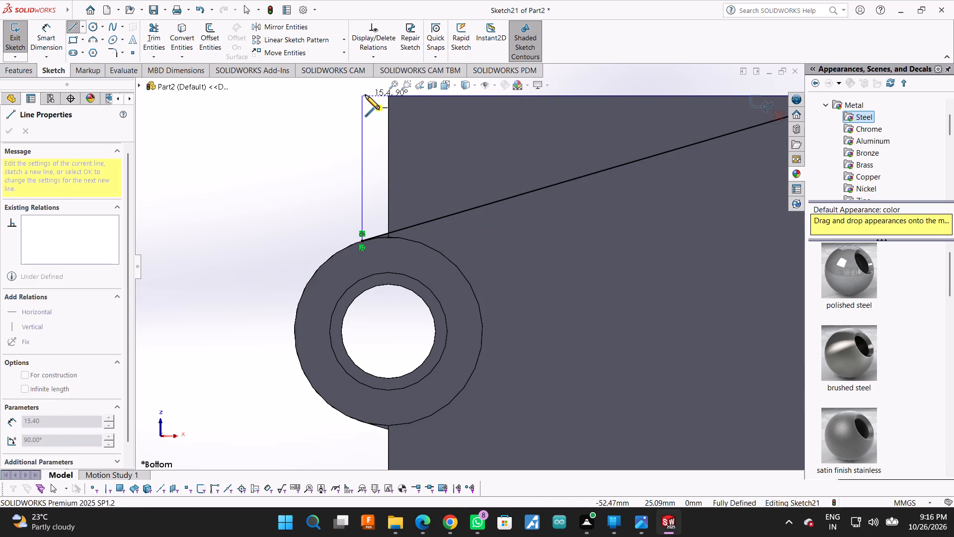
scroll(365, 95, up, 2)
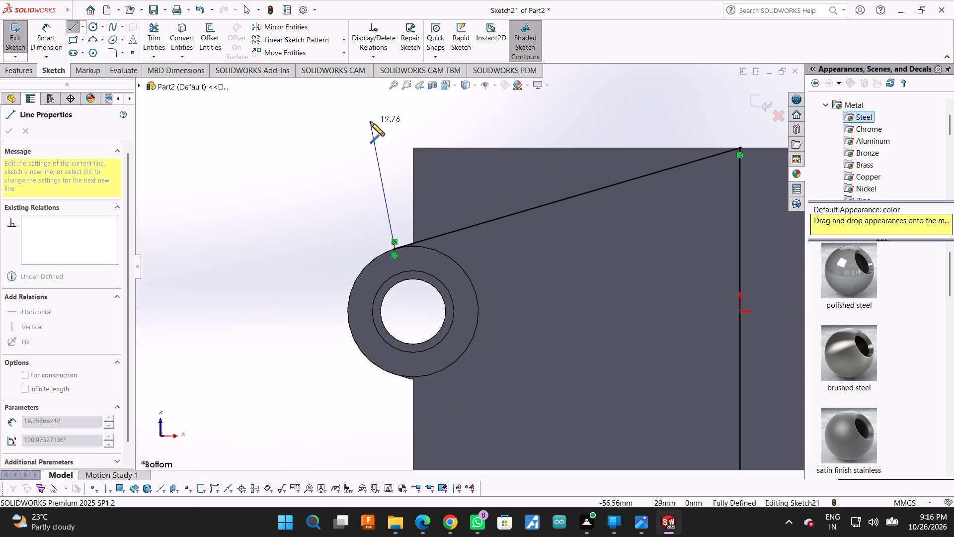
click(394, 146)
scroll(345, 210, up, 4)
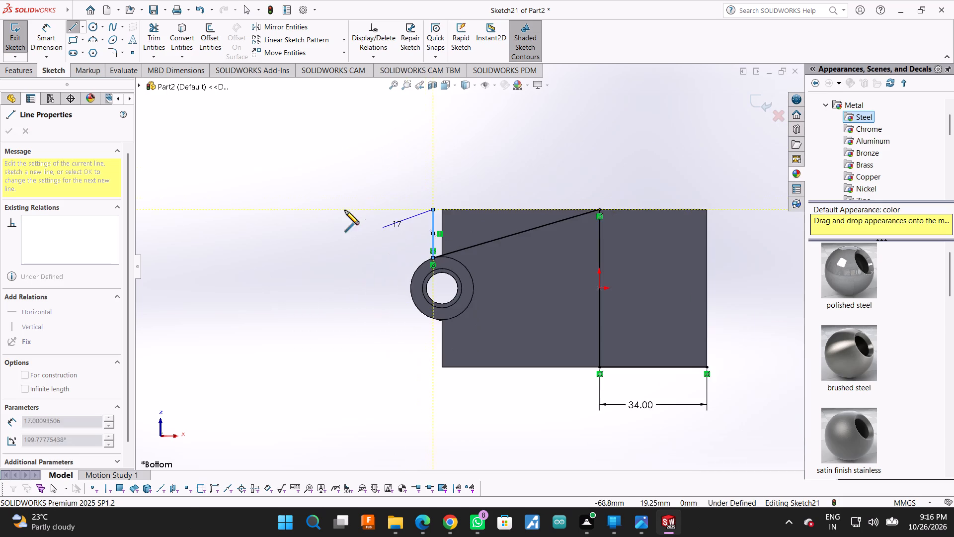
scroll(674, 177, down, 3)
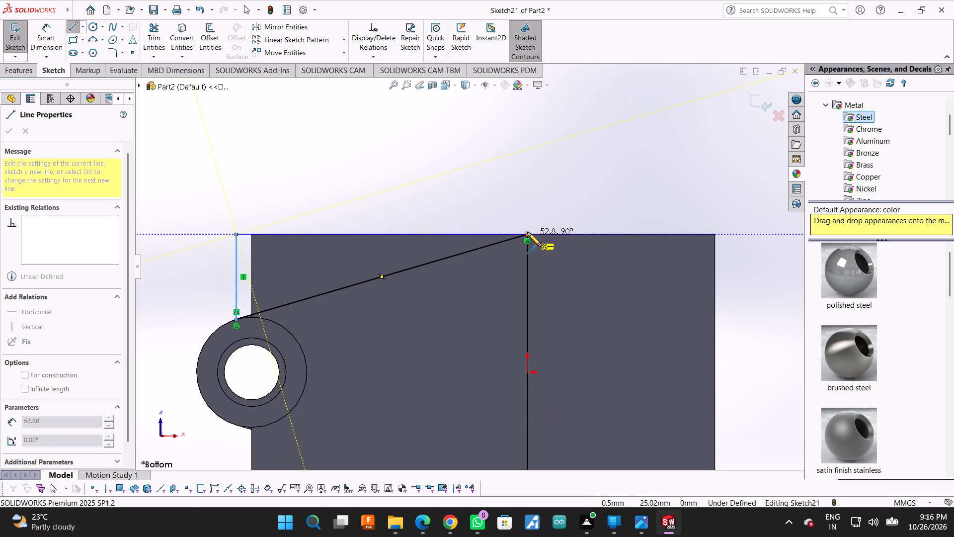
click(527, 232)
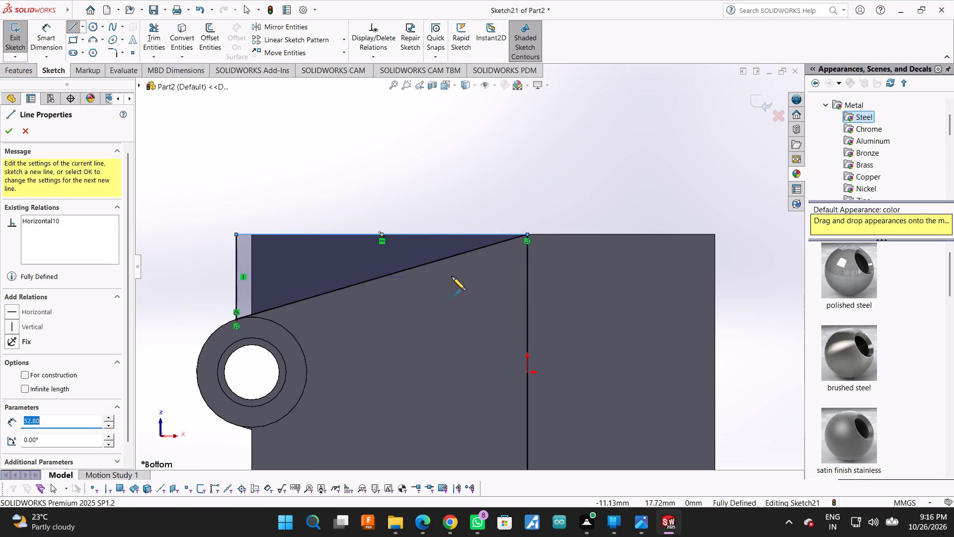
click(10, 136)
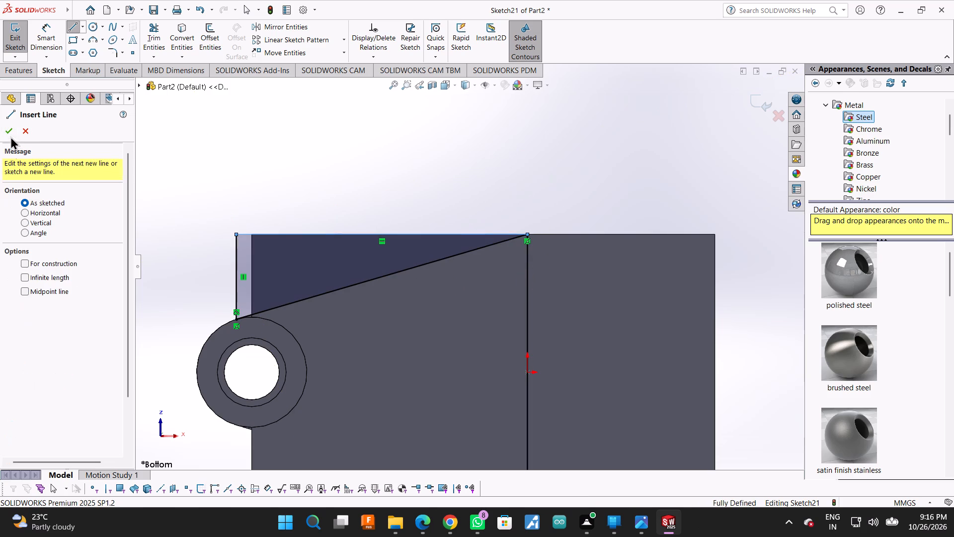
key(Escape)
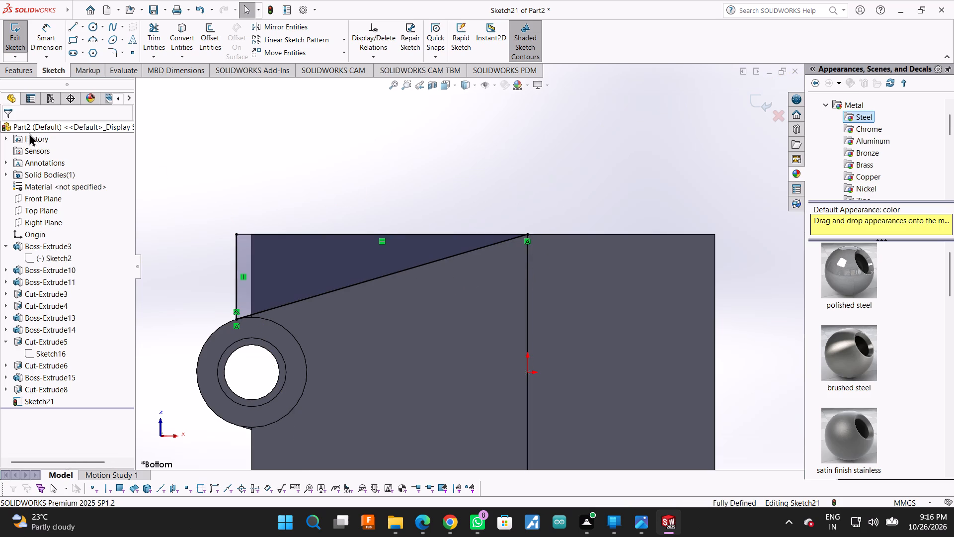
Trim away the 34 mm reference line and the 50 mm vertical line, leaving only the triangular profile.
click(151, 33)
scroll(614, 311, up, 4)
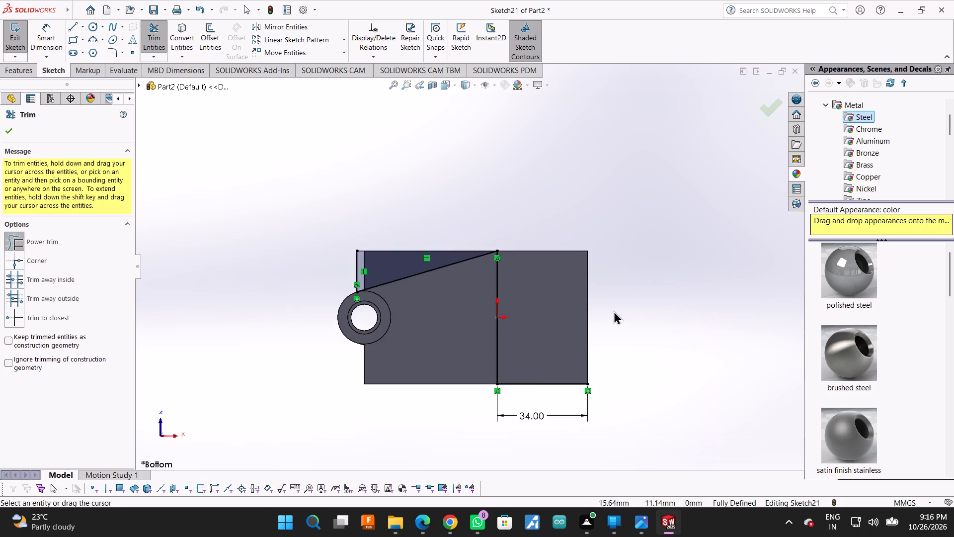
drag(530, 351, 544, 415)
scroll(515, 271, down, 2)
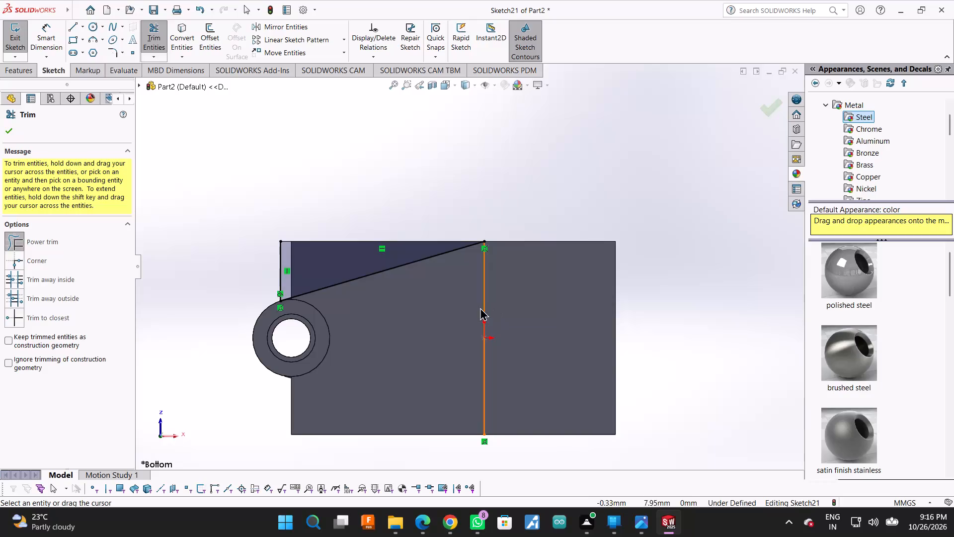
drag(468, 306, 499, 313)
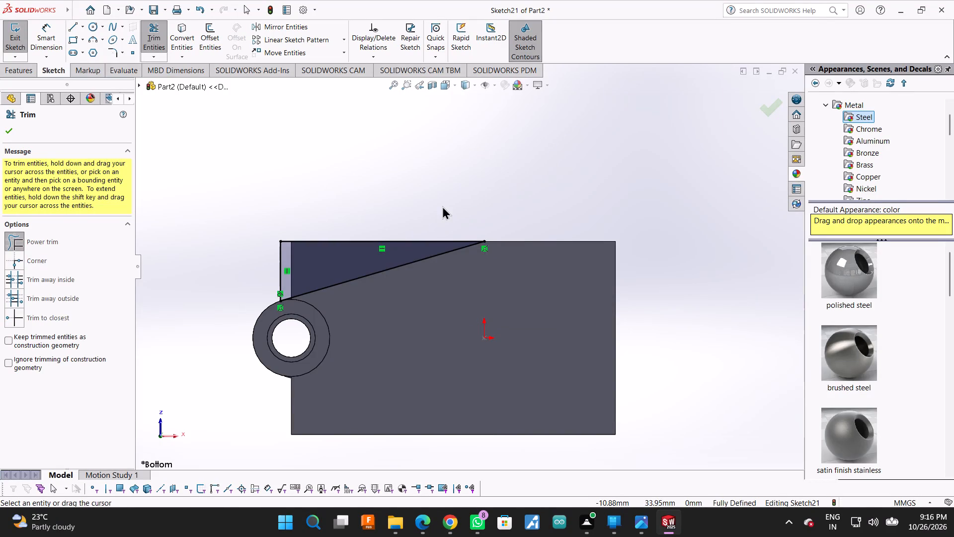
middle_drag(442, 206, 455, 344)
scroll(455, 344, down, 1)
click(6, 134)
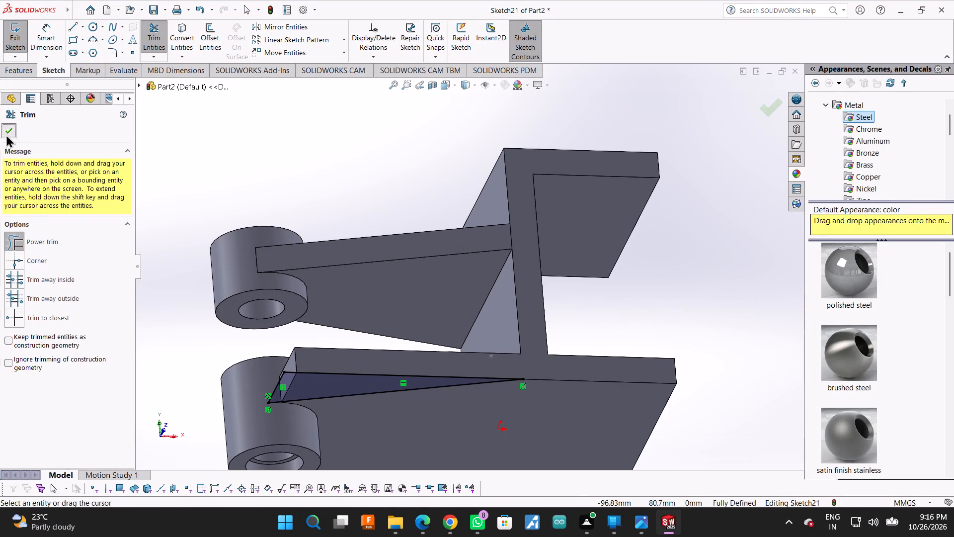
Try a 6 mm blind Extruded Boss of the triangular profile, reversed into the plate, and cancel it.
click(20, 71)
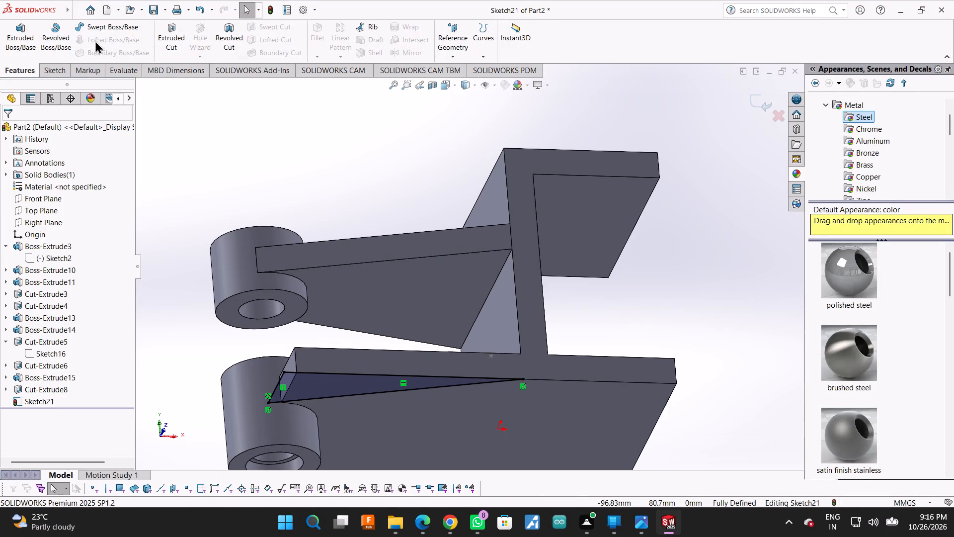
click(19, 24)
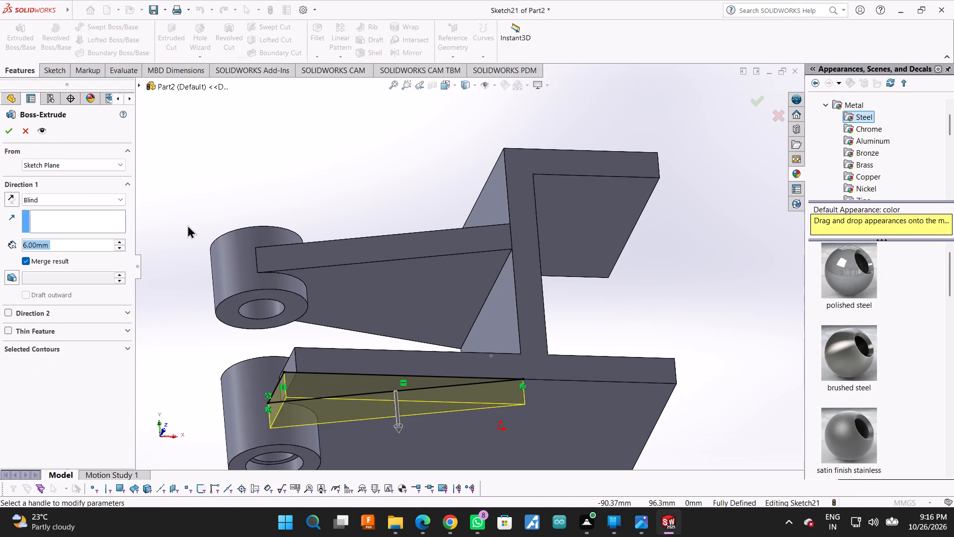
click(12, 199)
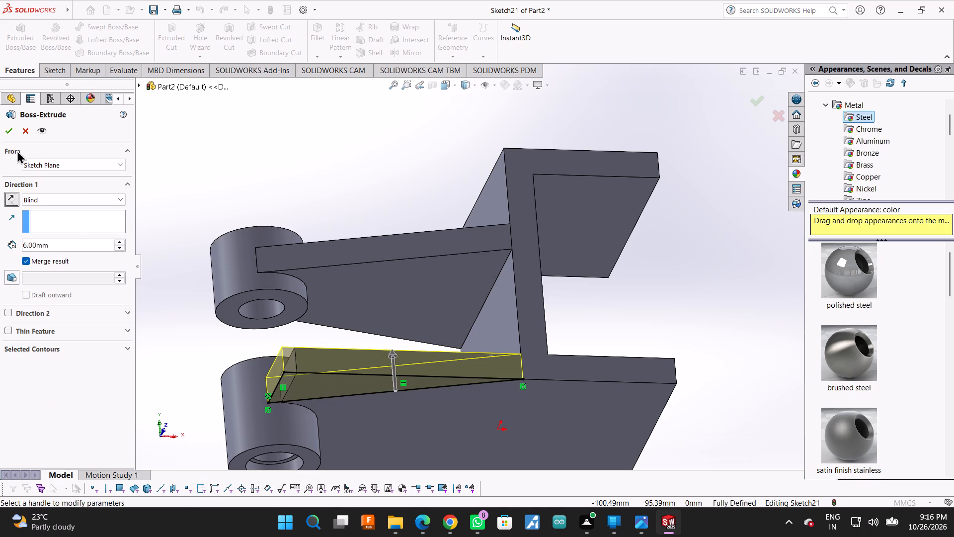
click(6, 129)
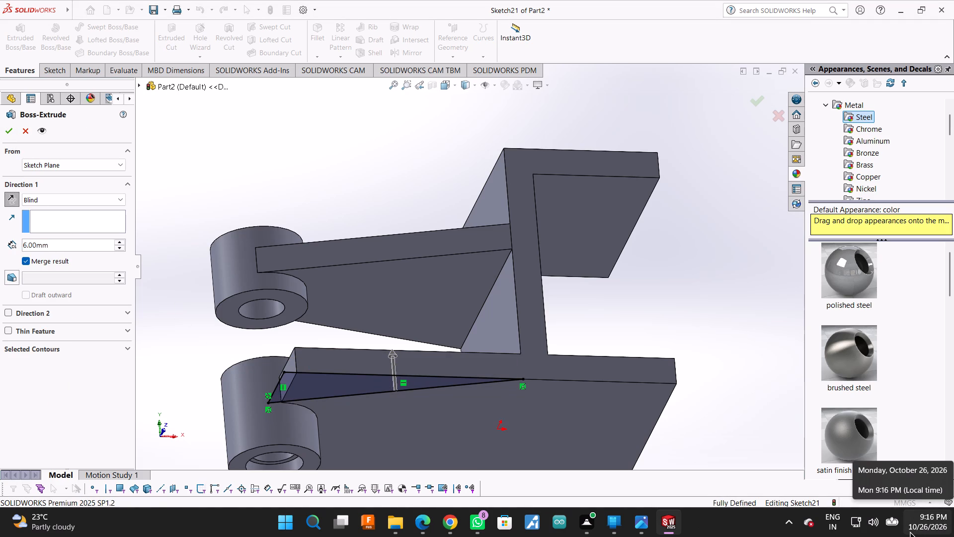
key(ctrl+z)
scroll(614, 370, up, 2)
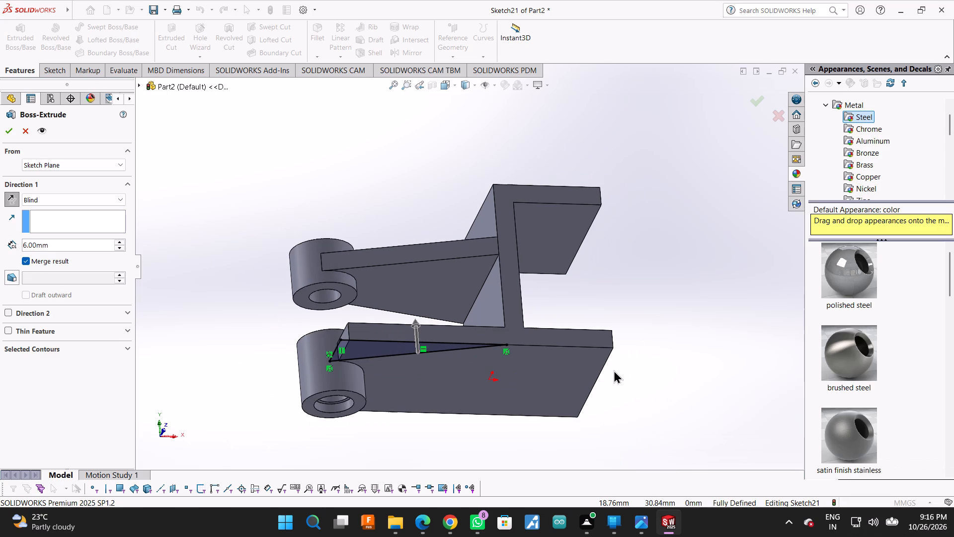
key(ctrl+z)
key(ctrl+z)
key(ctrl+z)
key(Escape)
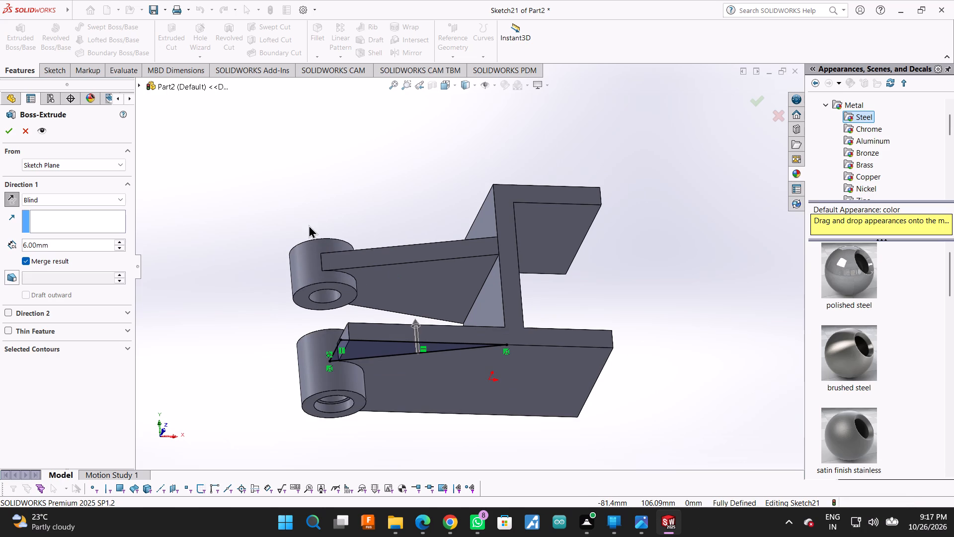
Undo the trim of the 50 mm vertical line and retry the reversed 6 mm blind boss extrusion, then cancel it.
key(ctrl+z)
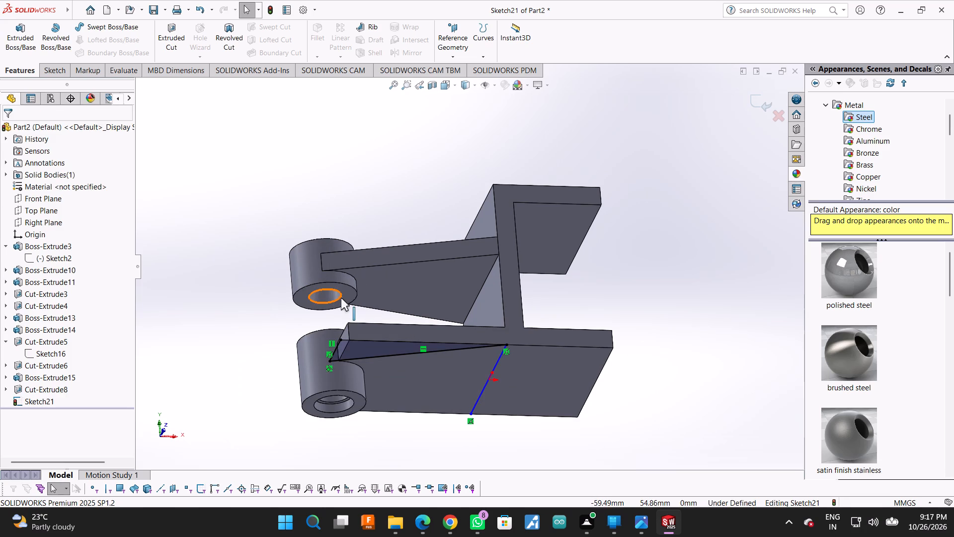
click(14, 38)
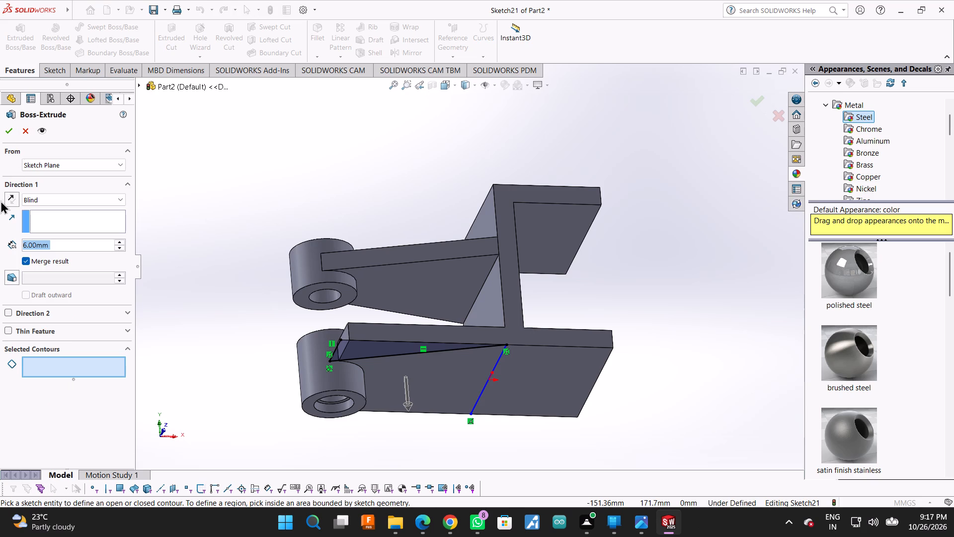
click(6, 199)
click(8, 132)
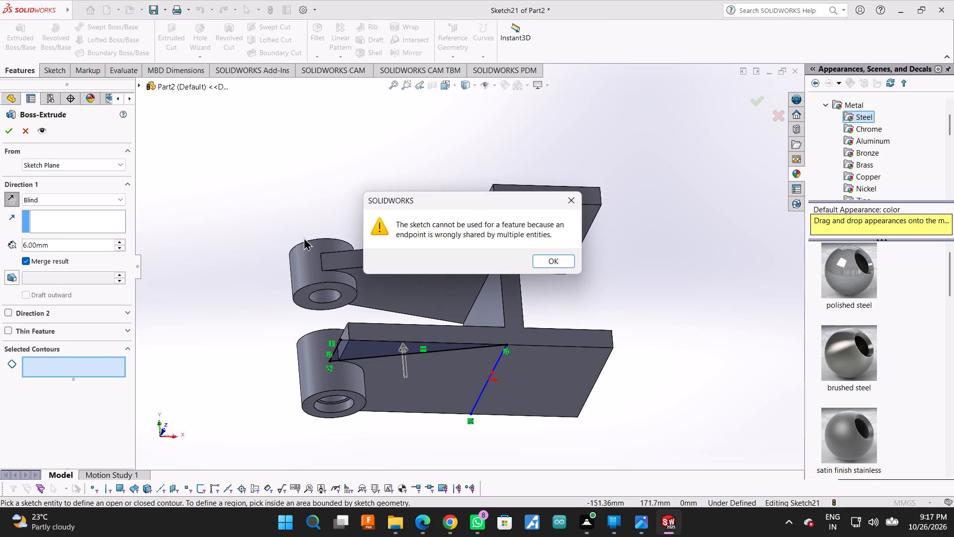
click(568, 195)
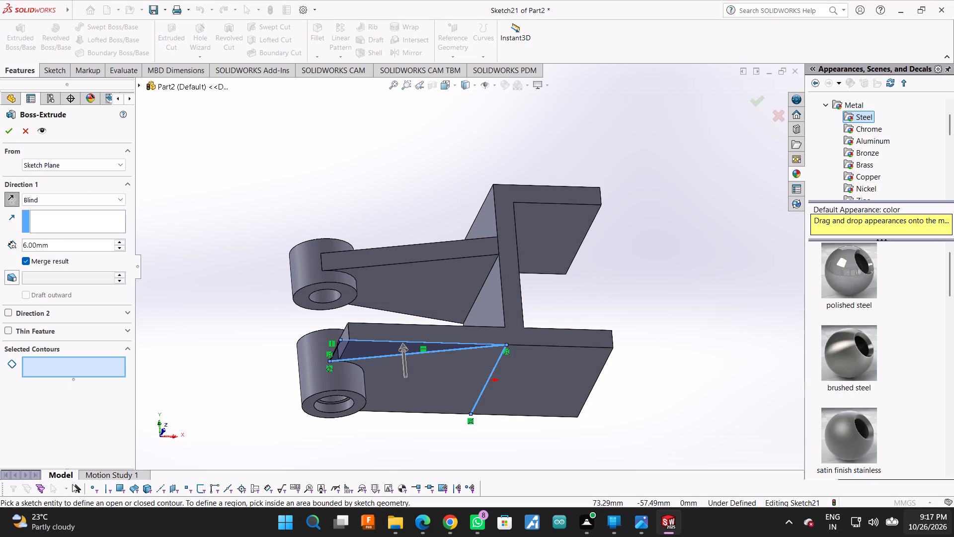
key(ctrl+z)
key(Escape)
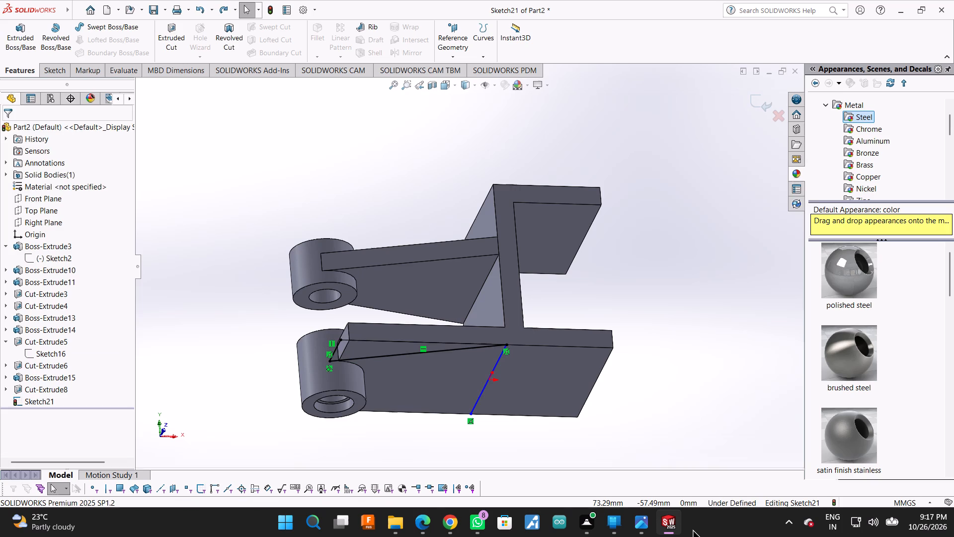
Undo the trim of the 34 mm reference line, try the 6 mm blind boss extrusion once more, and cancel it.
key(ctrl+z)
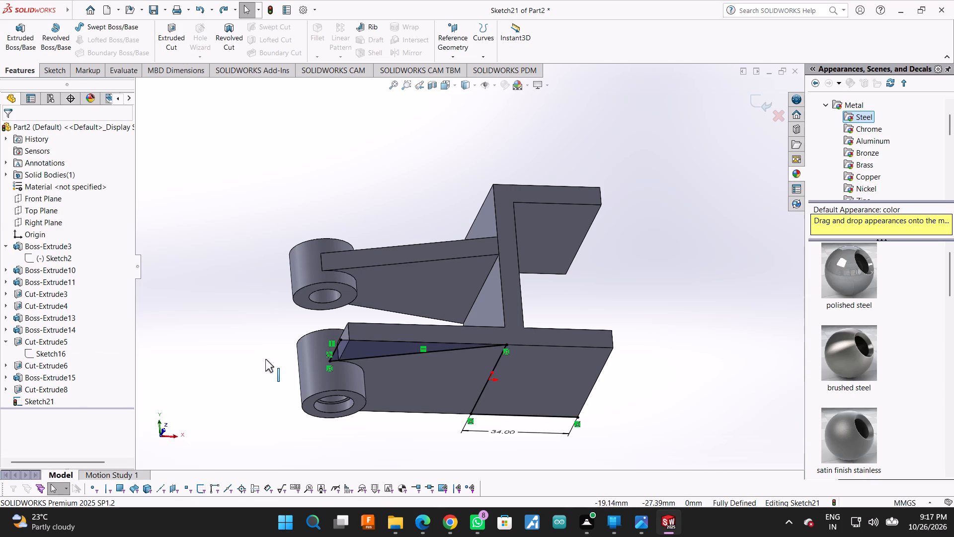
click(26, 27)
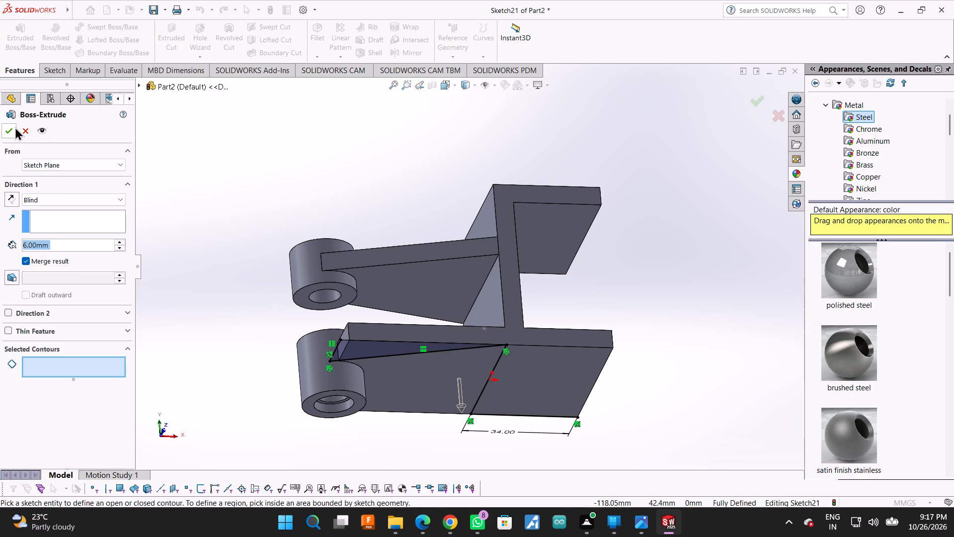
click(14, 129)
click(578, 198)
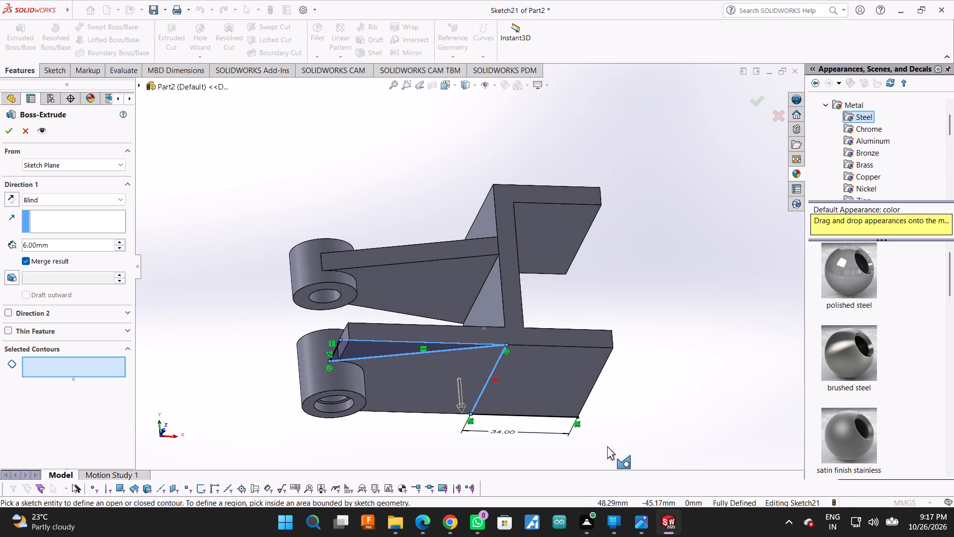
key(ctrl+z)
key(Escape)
Orient the view normal to the Top Plane so the sketch is seen square-on from the plate's underside.
middle_drag(588, 381, 567, 306)
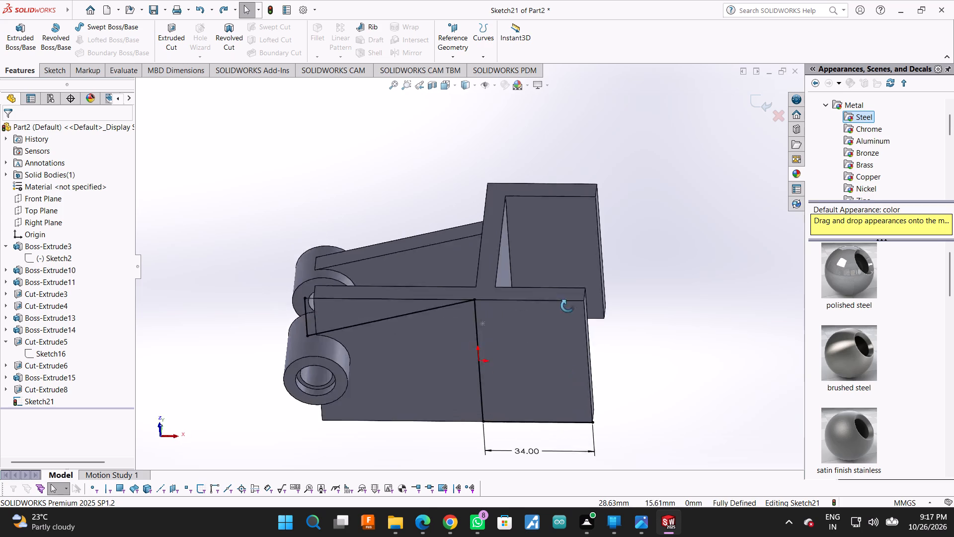
middle_drag(567, 306, 569, 265)
click(428, 365)
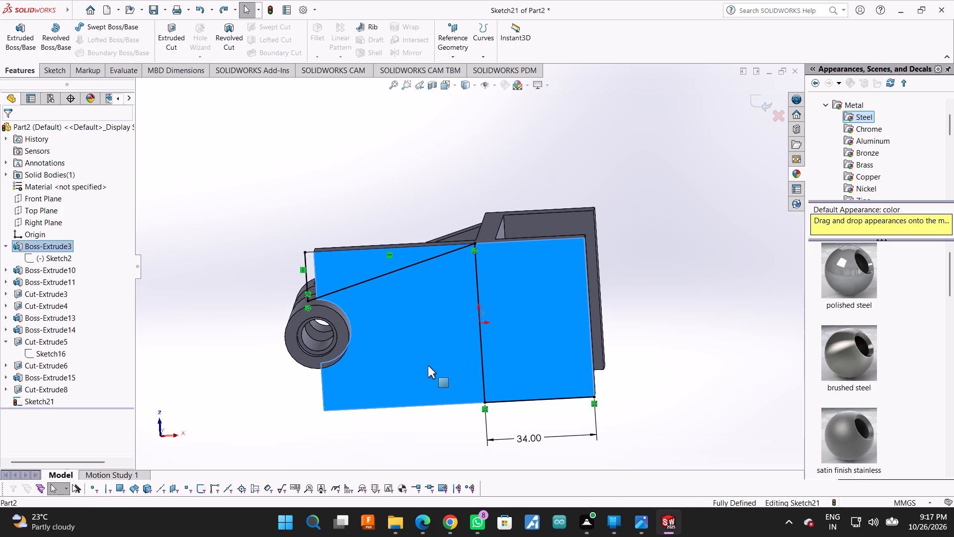
right_click(428, 365)
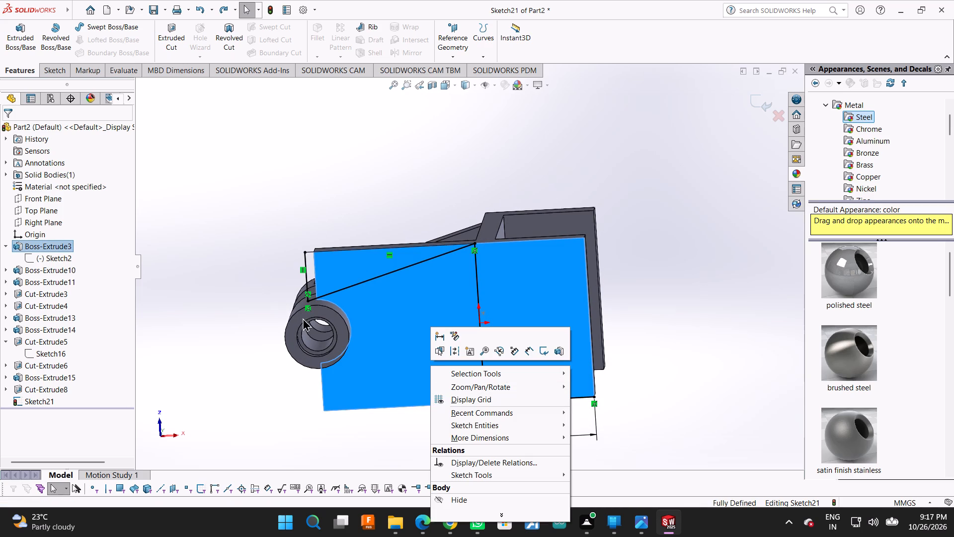
click(44, 210)
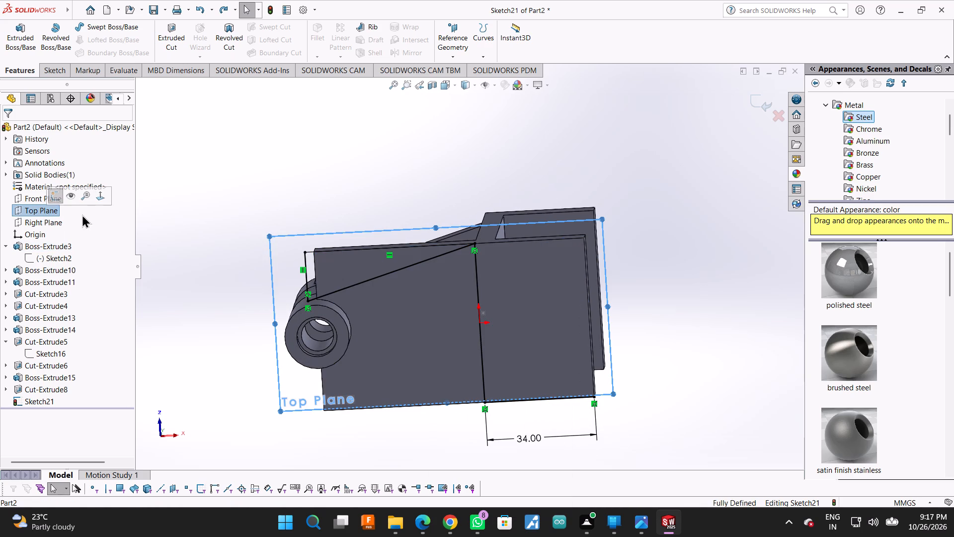
click(94, 198)
click(41, 209)
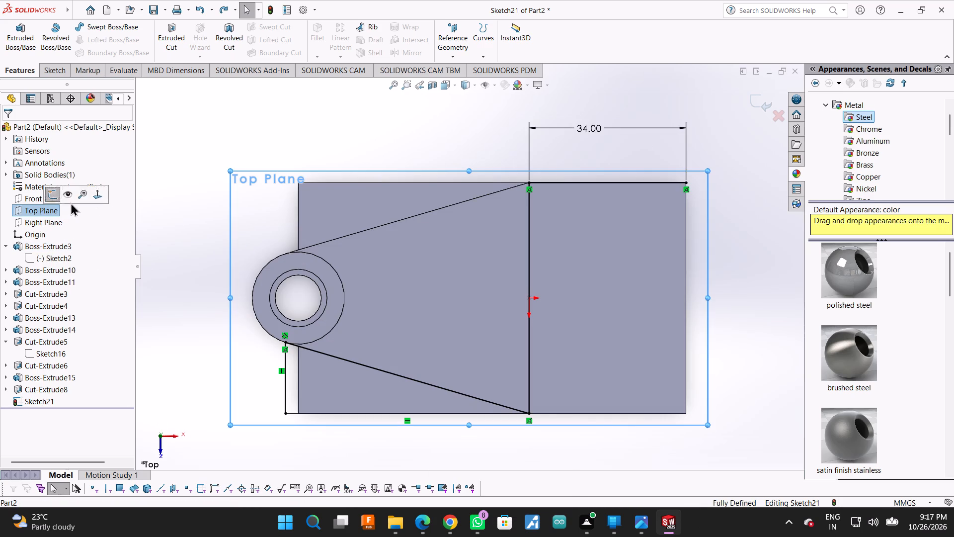
double_click(70, 216)
click(69, 213)
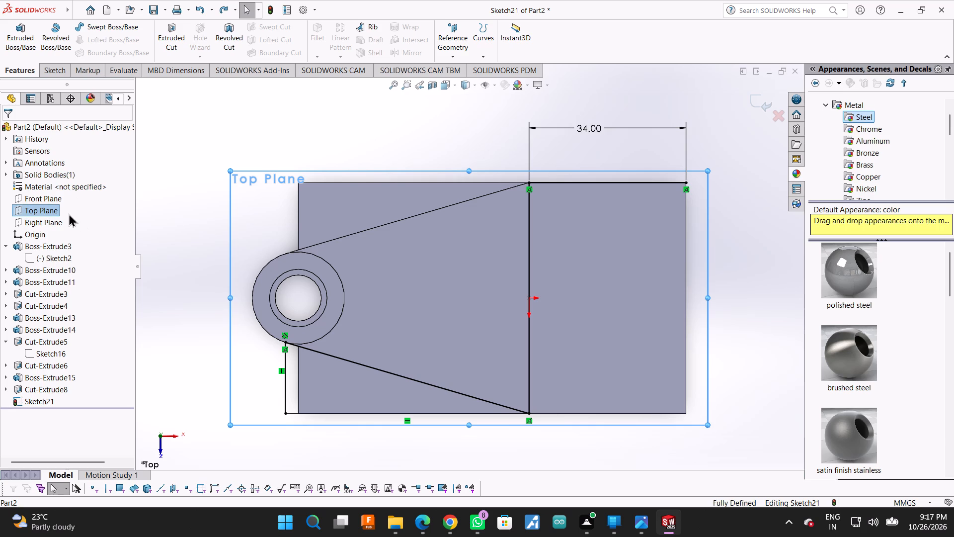
click(53, 210)
click(70, 205)
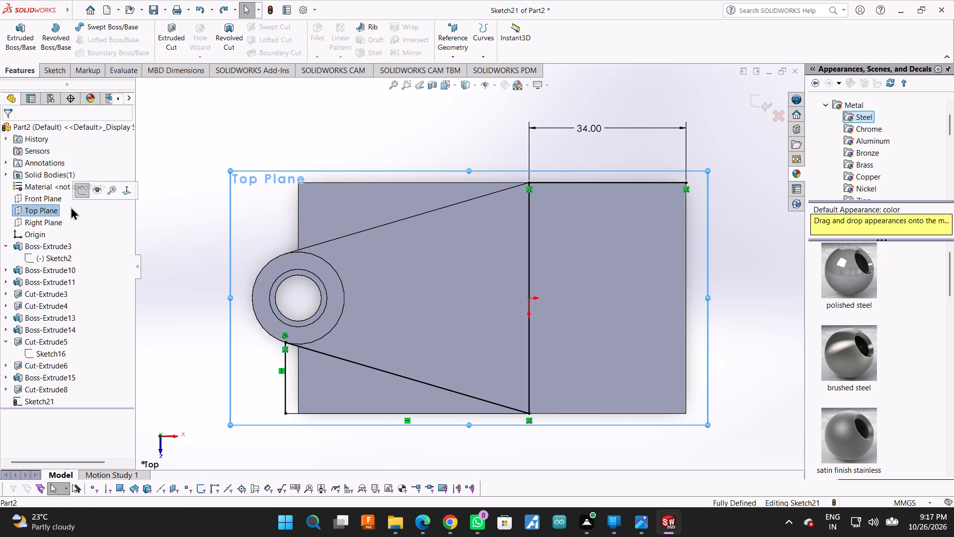
click(123, 191)
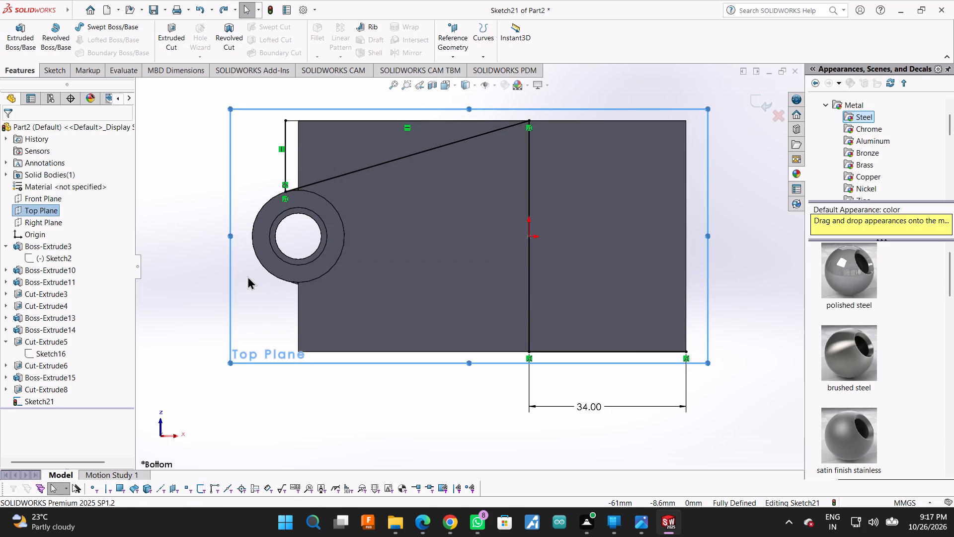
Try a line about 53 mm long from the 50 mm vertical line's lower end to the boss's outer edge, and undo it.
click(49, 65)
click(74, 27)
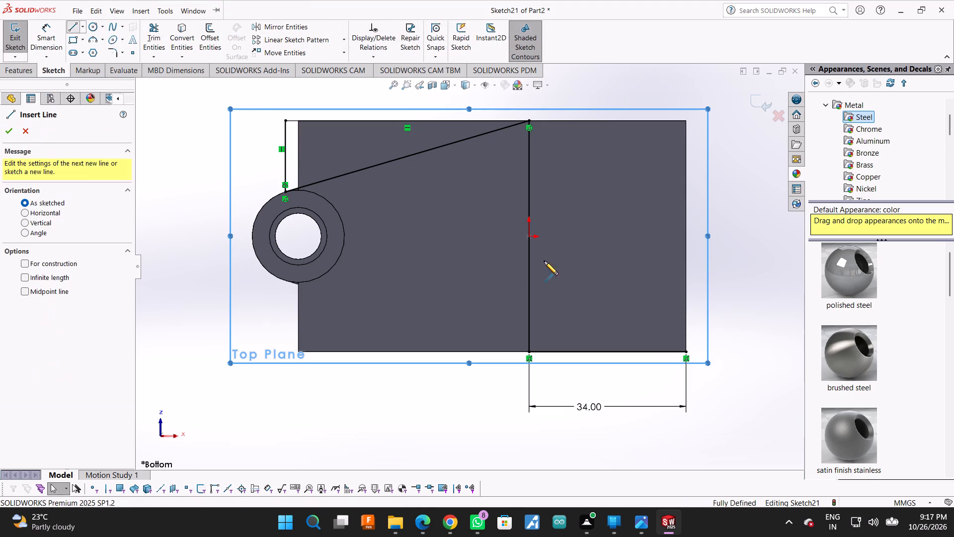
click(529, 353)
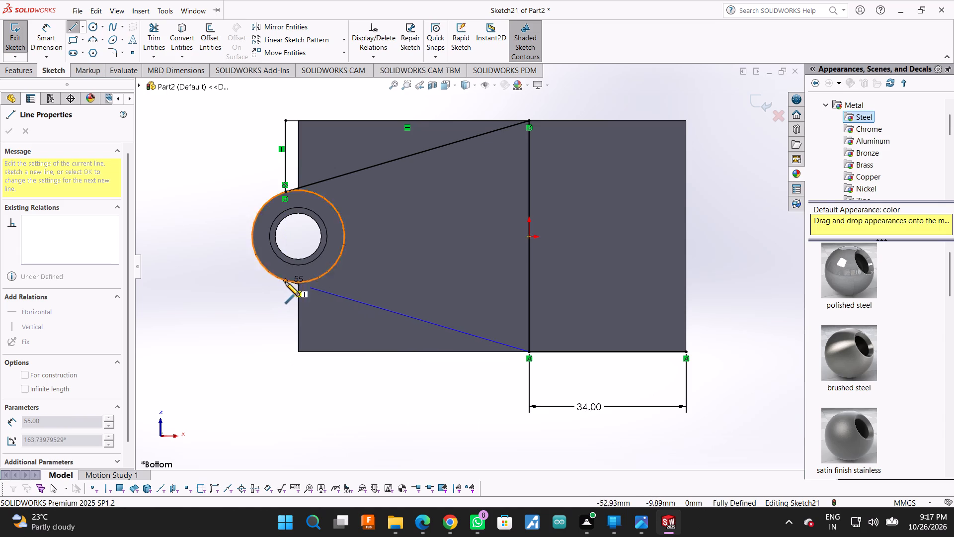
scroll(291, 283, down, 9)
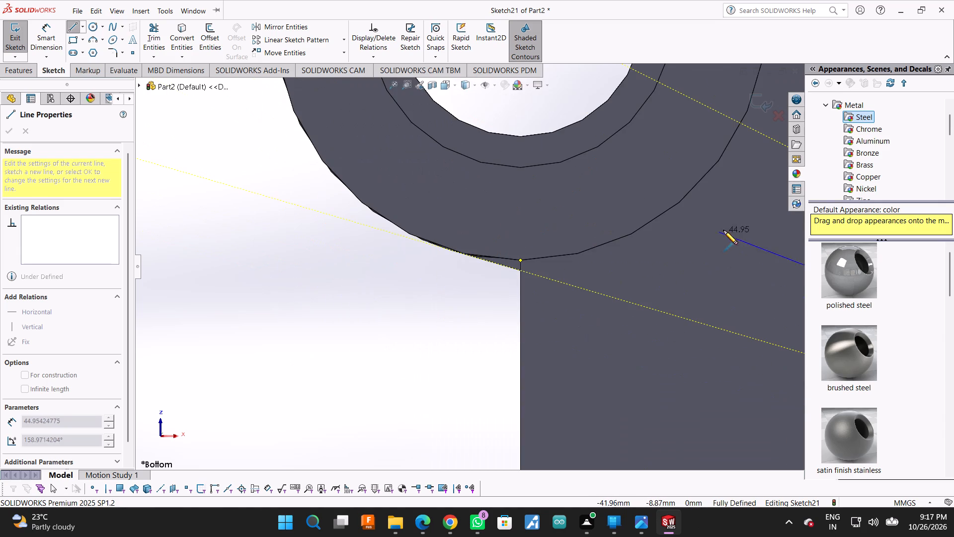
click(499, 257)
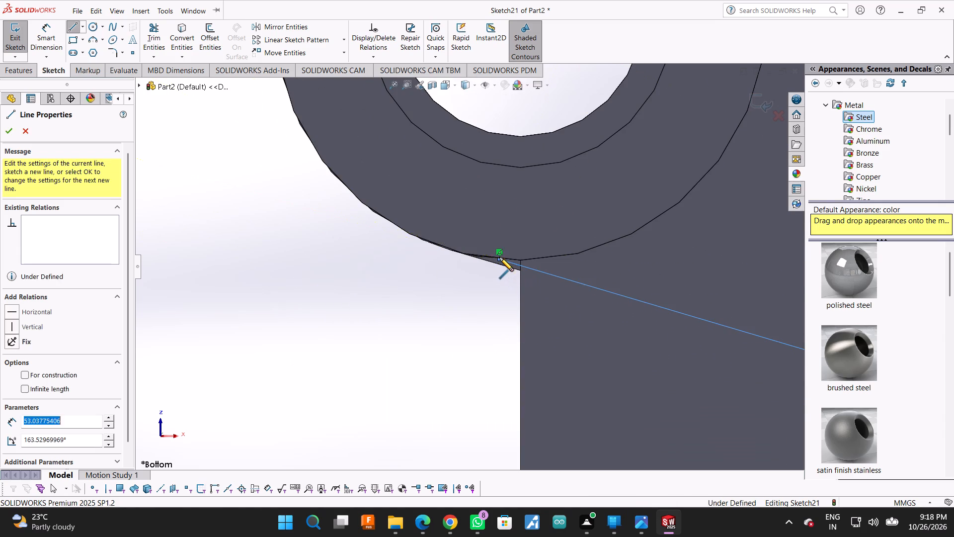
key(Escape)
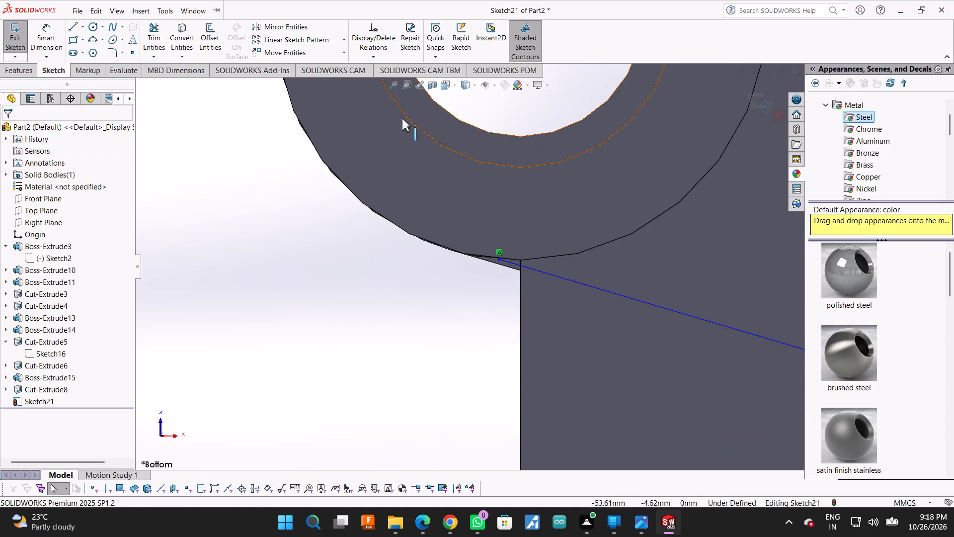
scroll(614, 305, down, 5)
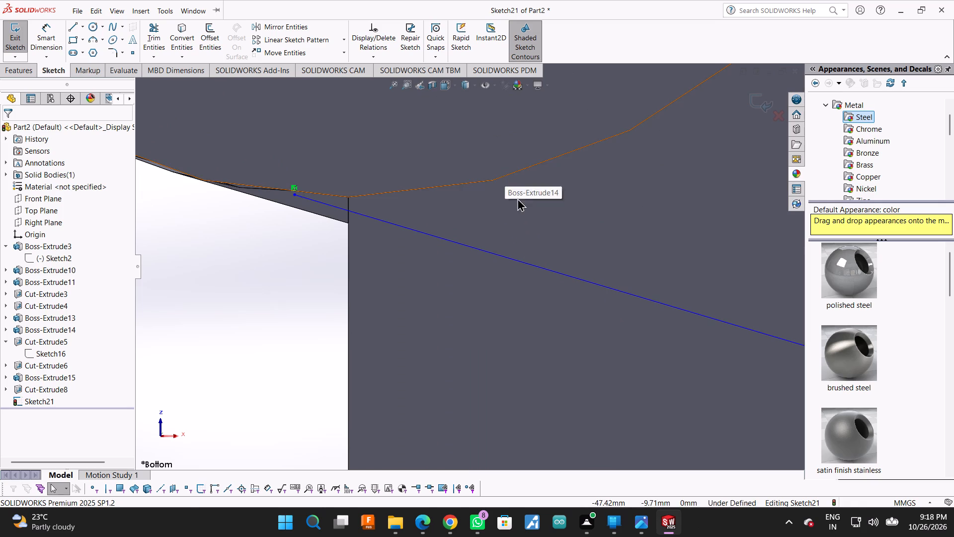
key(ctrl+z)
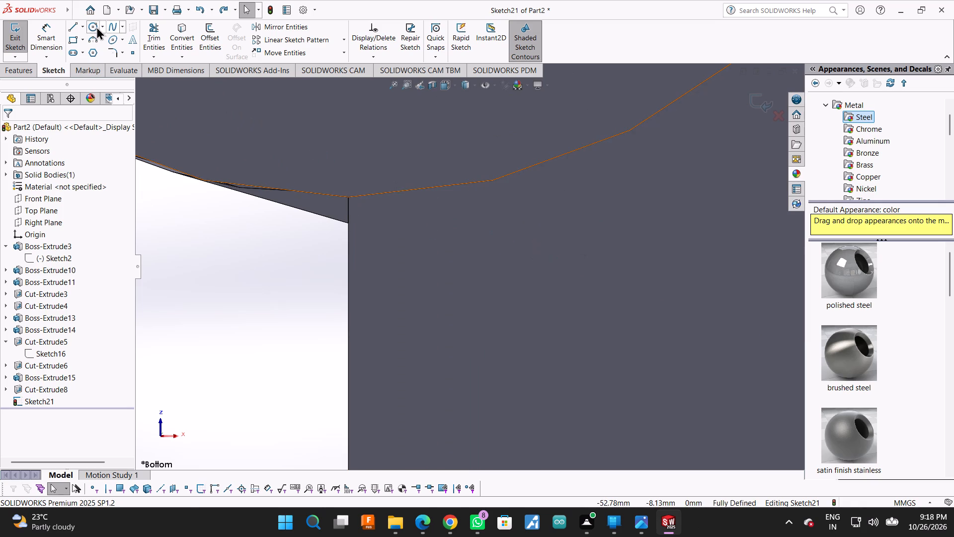
Sketch a sloping line about 51.8 mm long from the 50 mm vertical line's lower end to the boss's outer circular edge.
click(74, 24)
scroll(199, 119, up, 10)
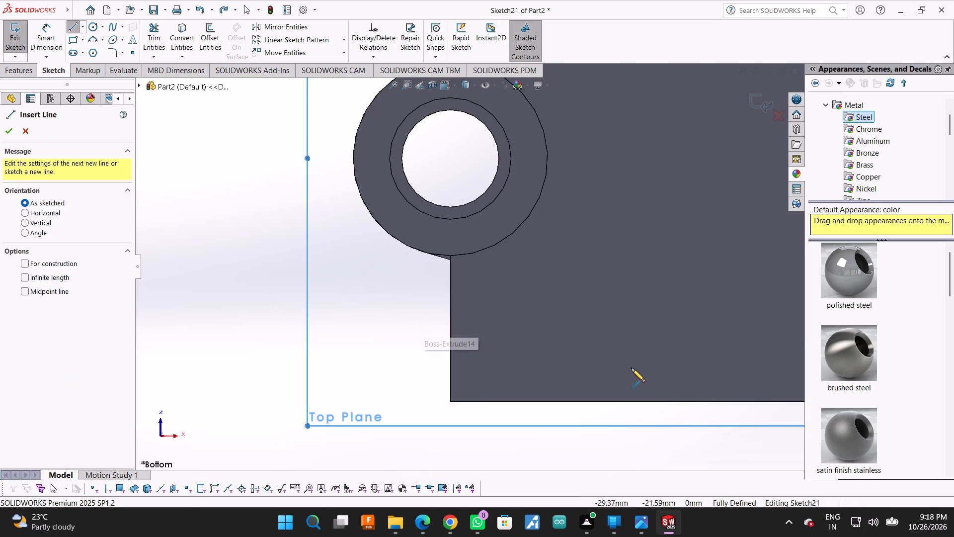
scroll(623, 368, up, 4)
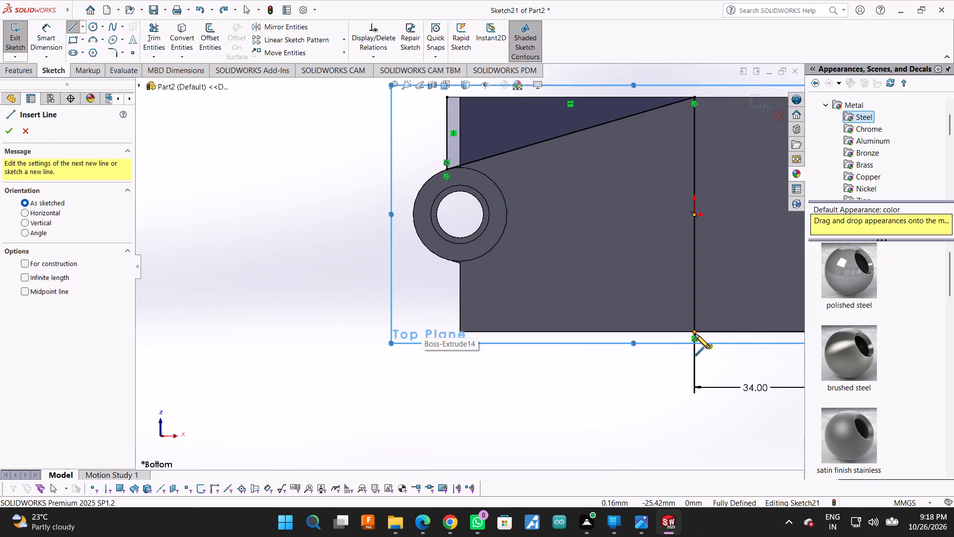
click(695, 334)
scroll(476, 301, down, 8)
scroll(446, 294, up, 3)
scroll(447, 233, down, 5)
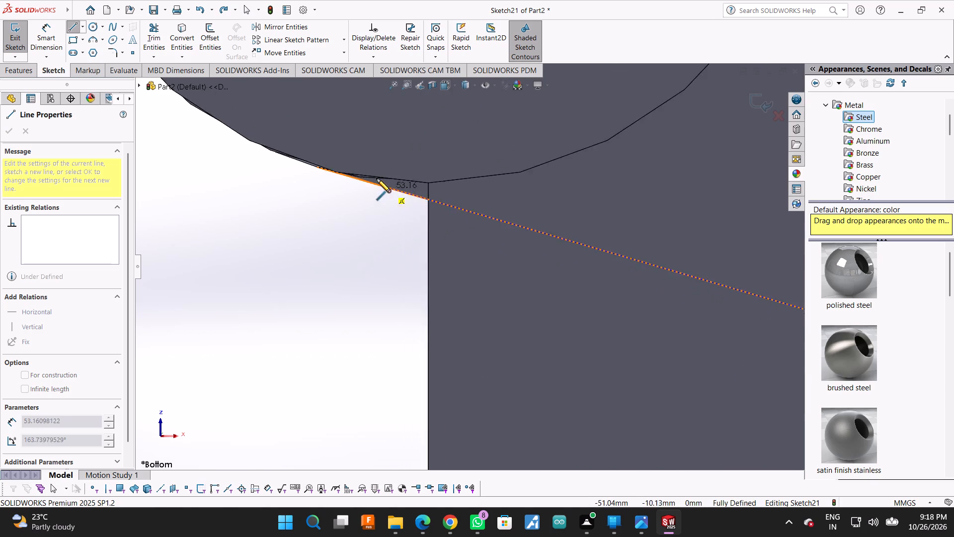
scroll(375, 180, down, 11)
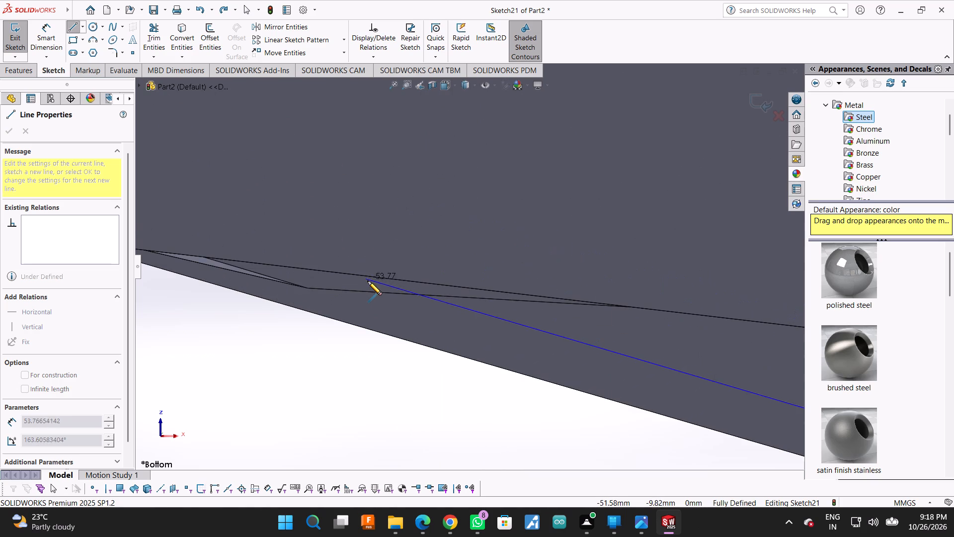
scroll(424, 309, up, 9)
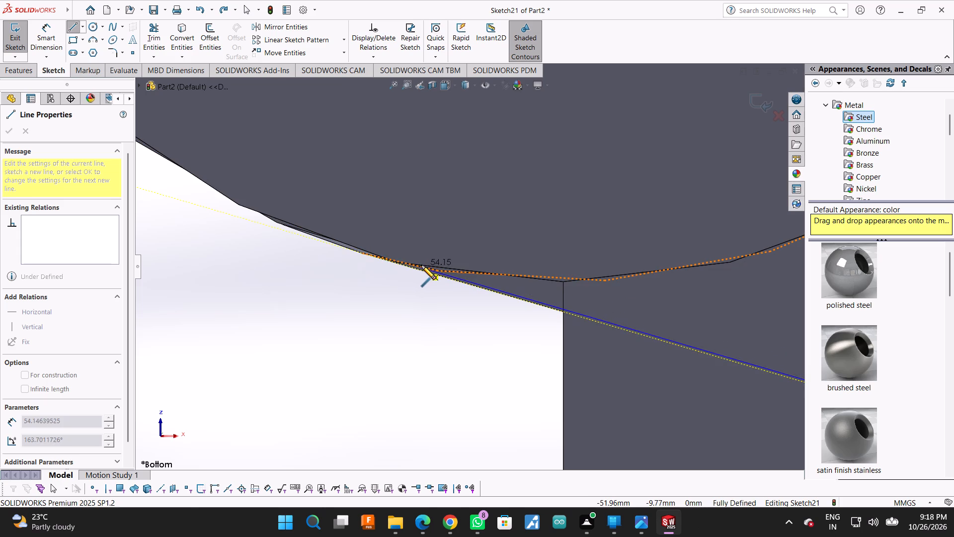
scroll(424, 266, up, 7)
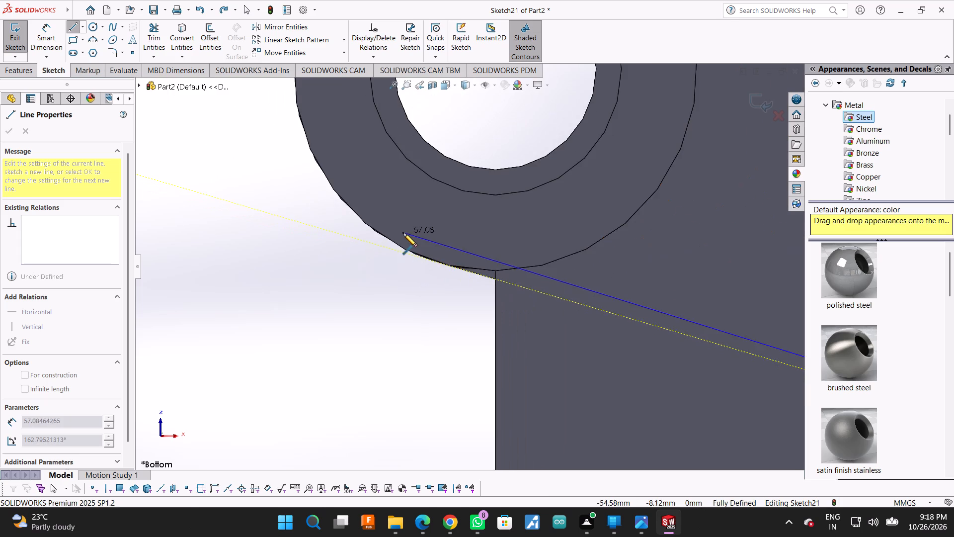
click(504, 269)
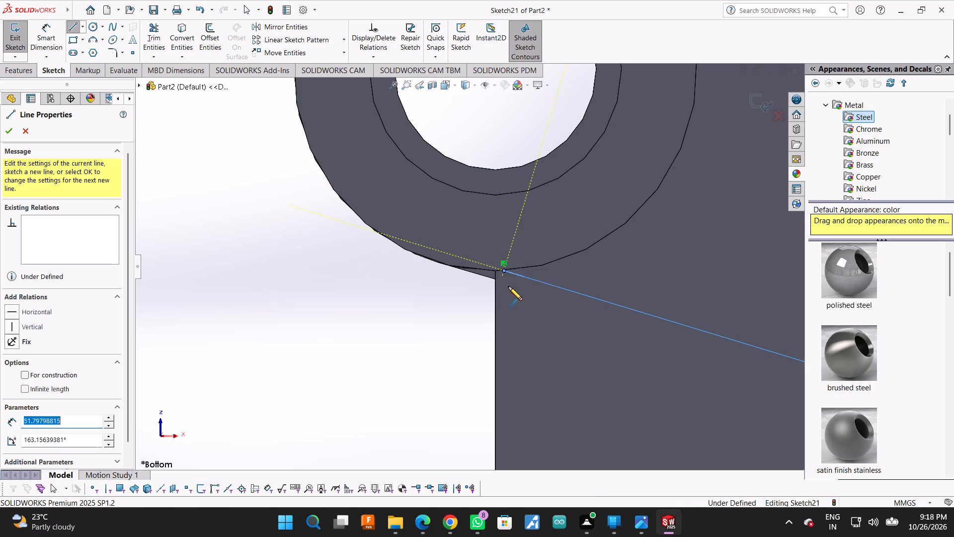
key(Escape)
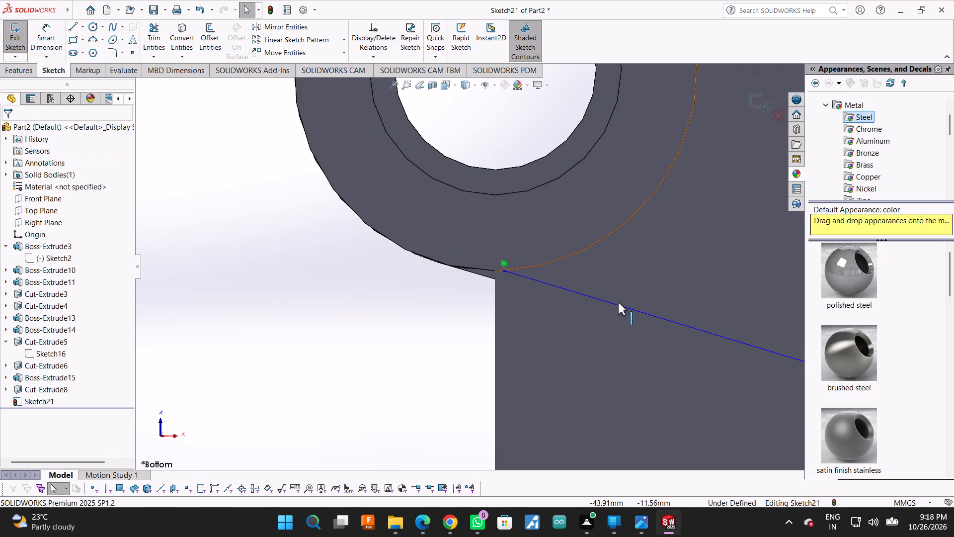
Make the new sloping line tangent to the boss's outer circular edge.
click(618, 302)
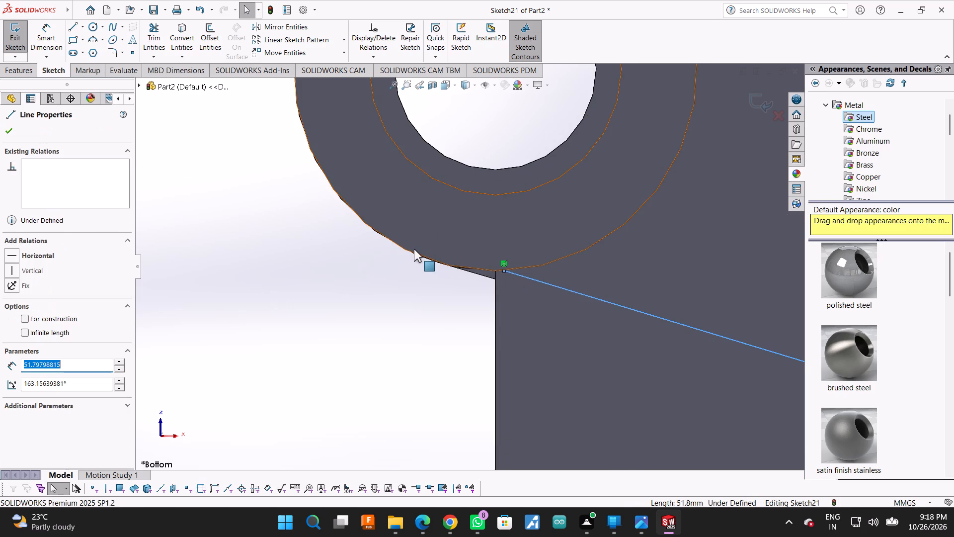
ctrl+click(413, 252)
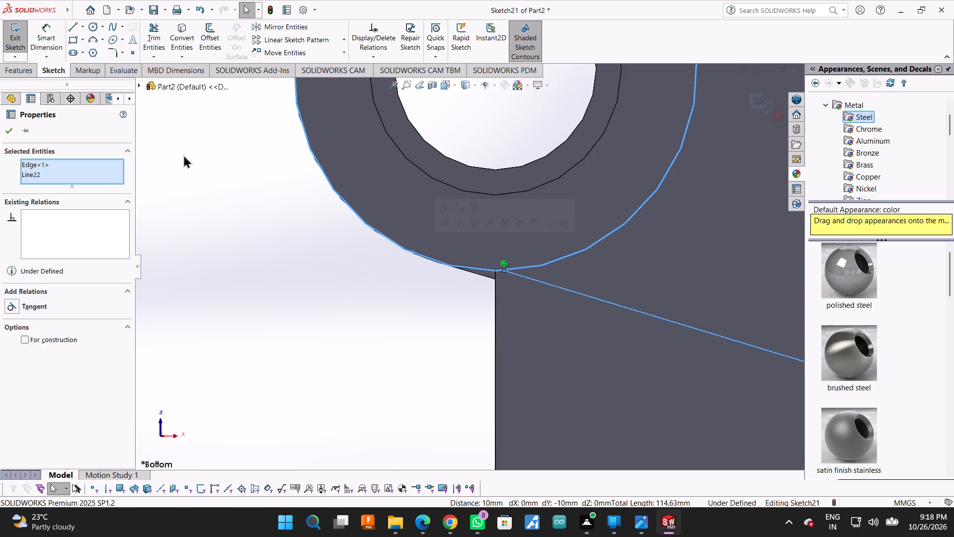
double_click(46, 304)
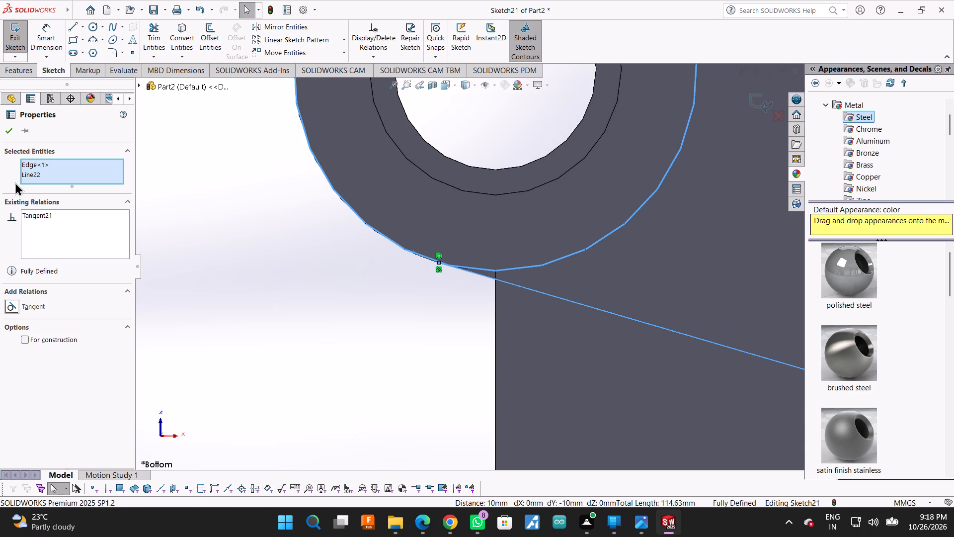
click(3, 128)
Close the second triangle with a vertical line from the tangent point and a 52.8 mm horizontal line along the plate's lower edge.
scroll(440, 299, up, 3)
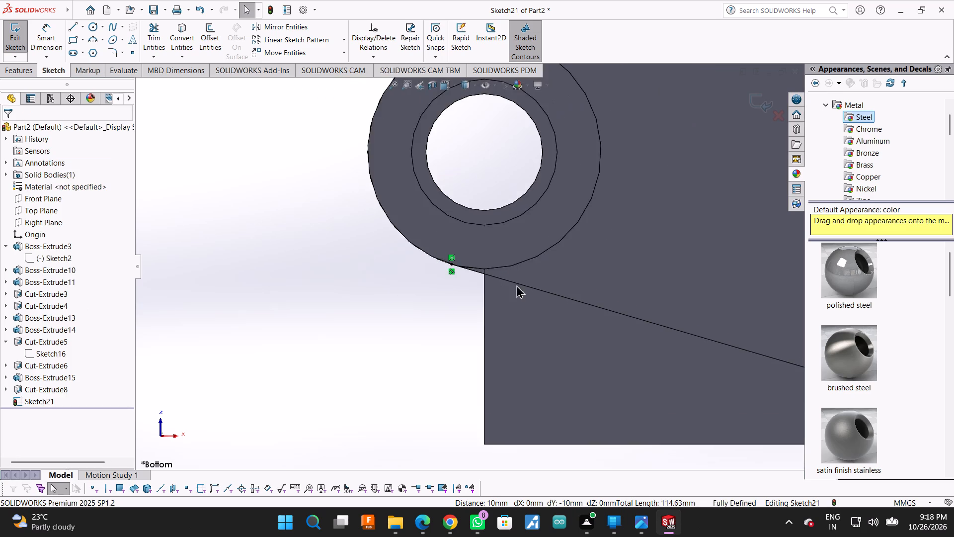
scroll(516, 285, up, 5)
click(70, 24)
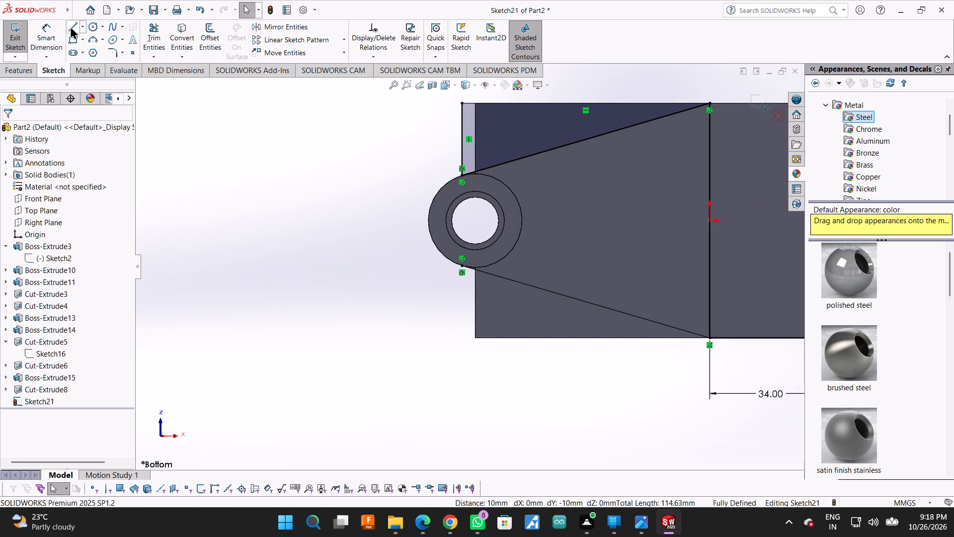
scroll(467, 303, down, 1)
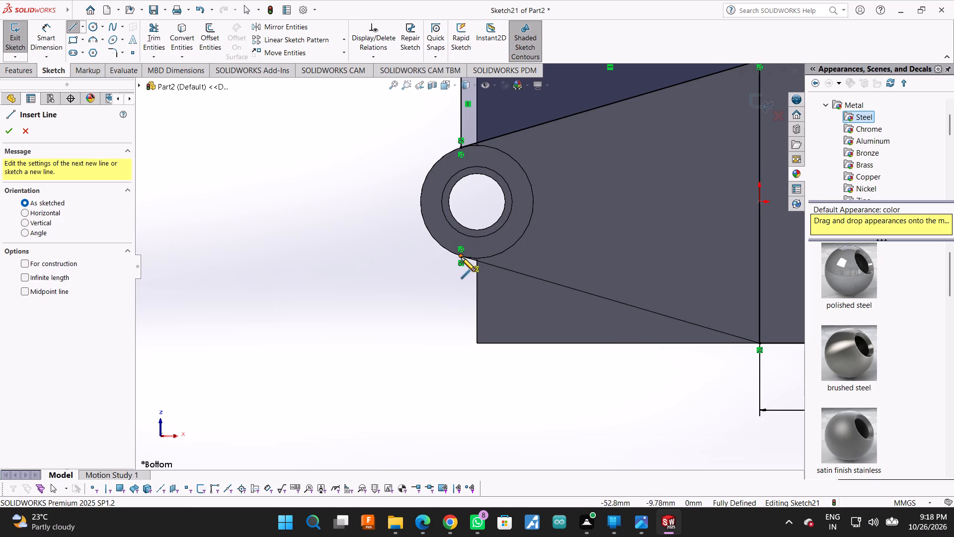
click(463, 258)
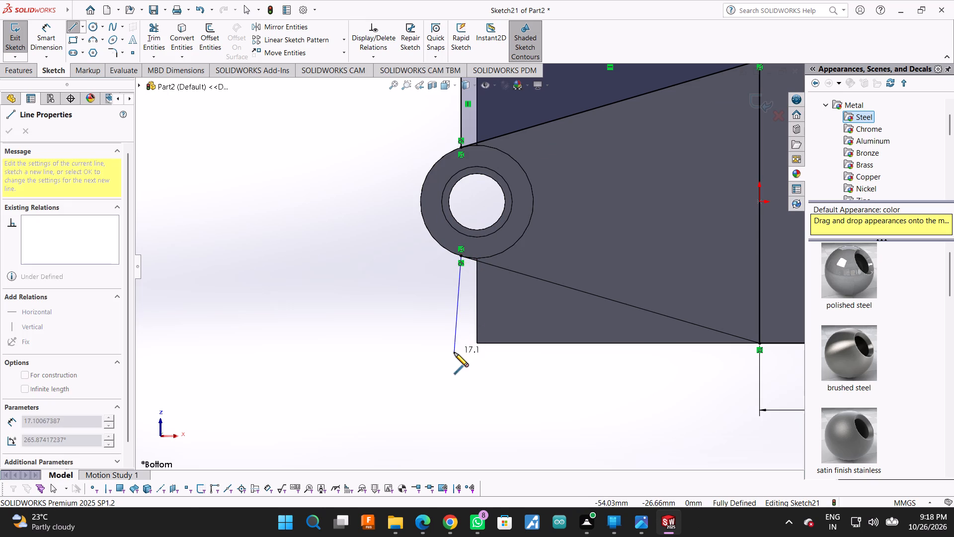
click(462, 343)
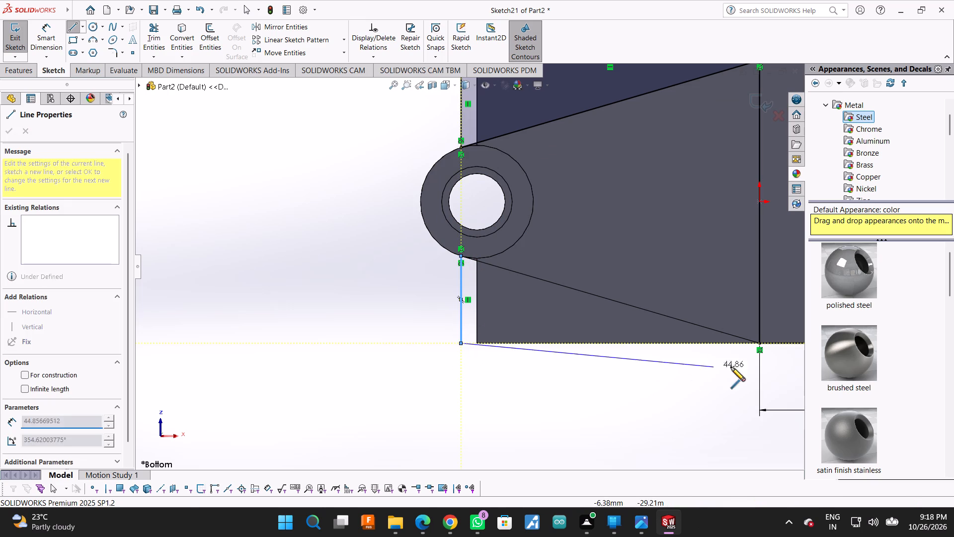
click(760, 344)
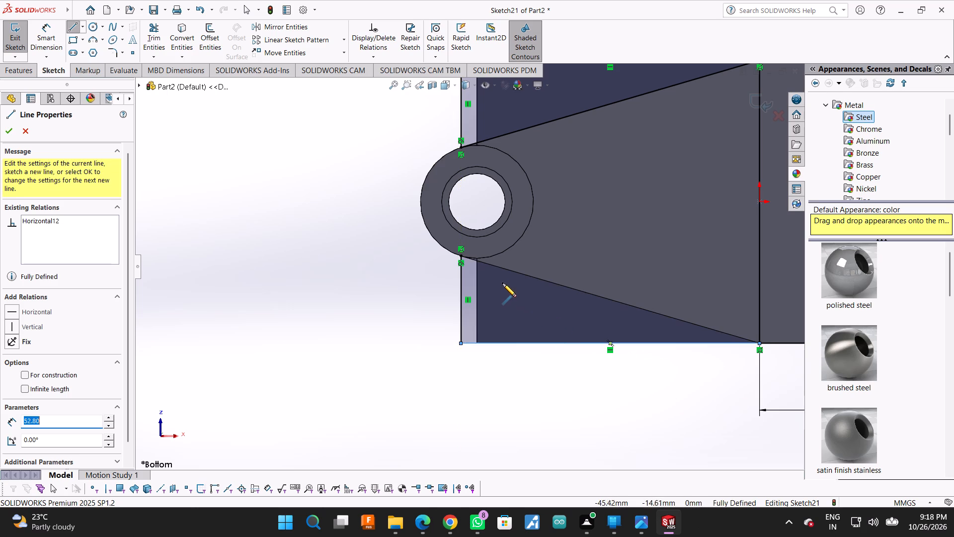
Sketch a short vertical line from the boss's lowest edge point to the sloping tangent line, in line with the plate's end edge.
scroll(504, 274, down, 3)
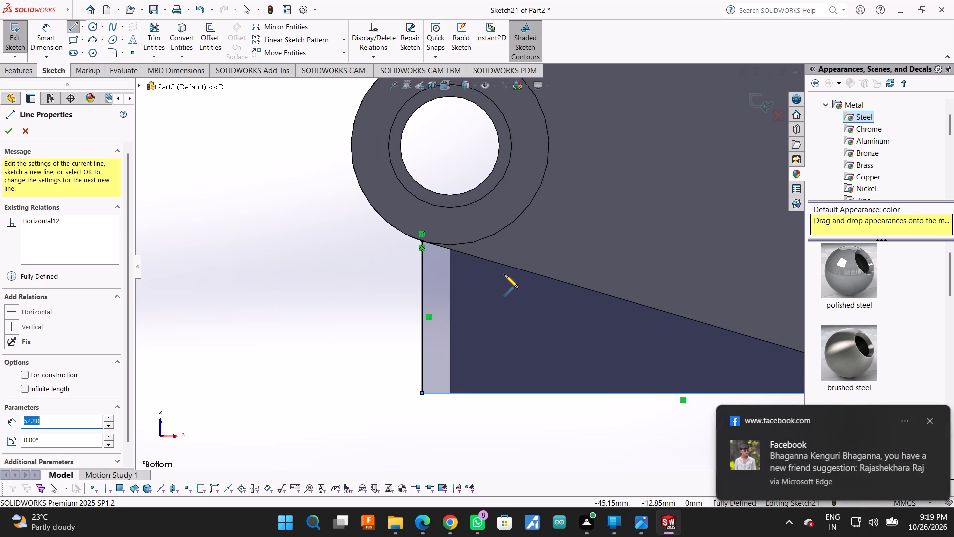
scroll(504, 274, down, 2)
click(932, 423)
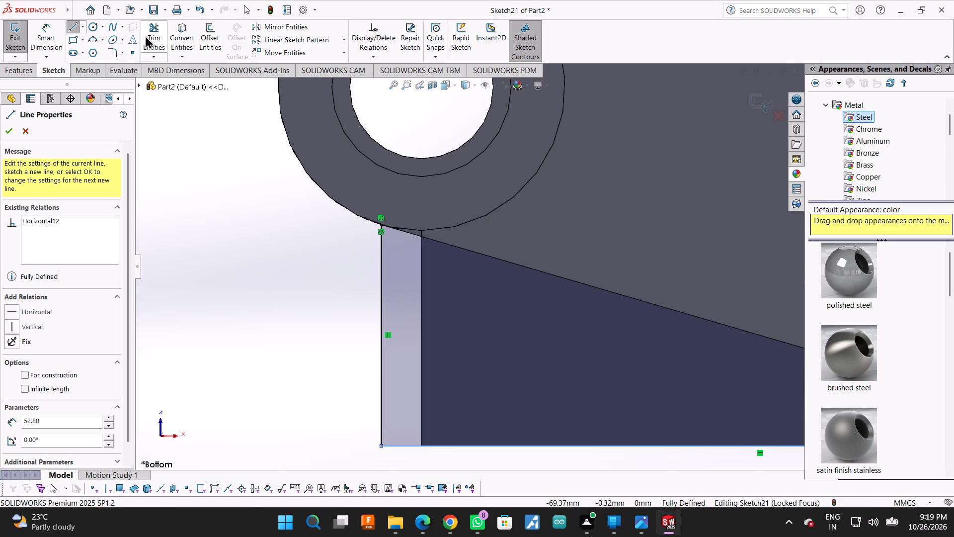
scroll(420, 240, down, 4)
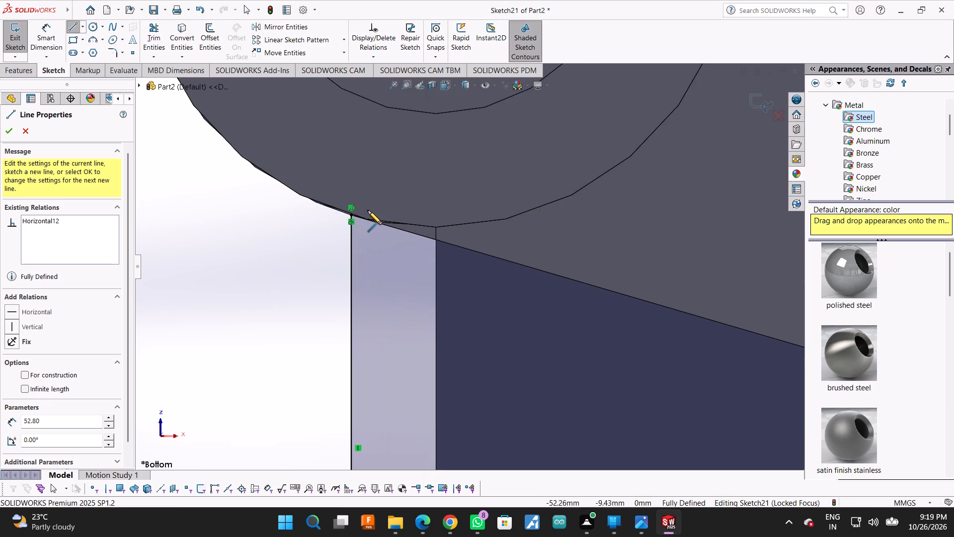
double_click(349, 216)
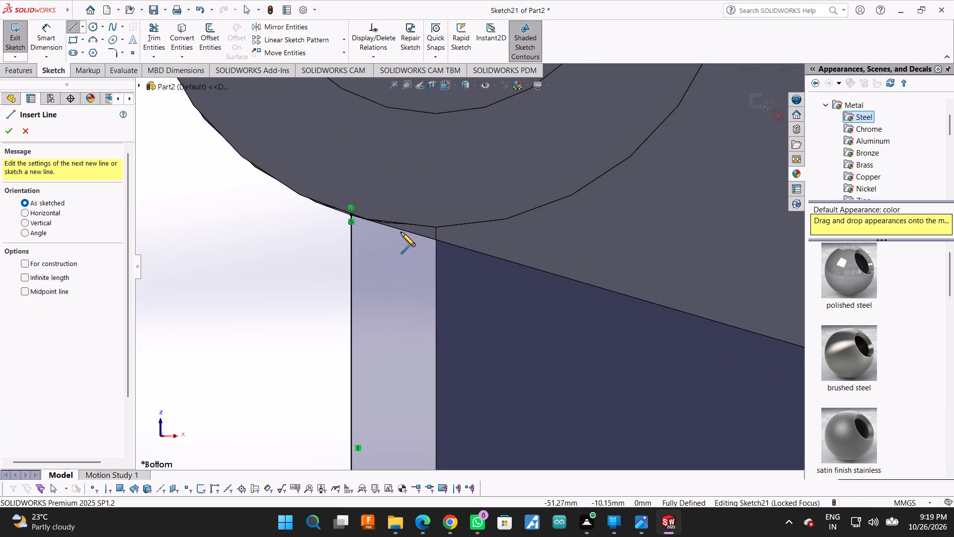
click(439, 227)
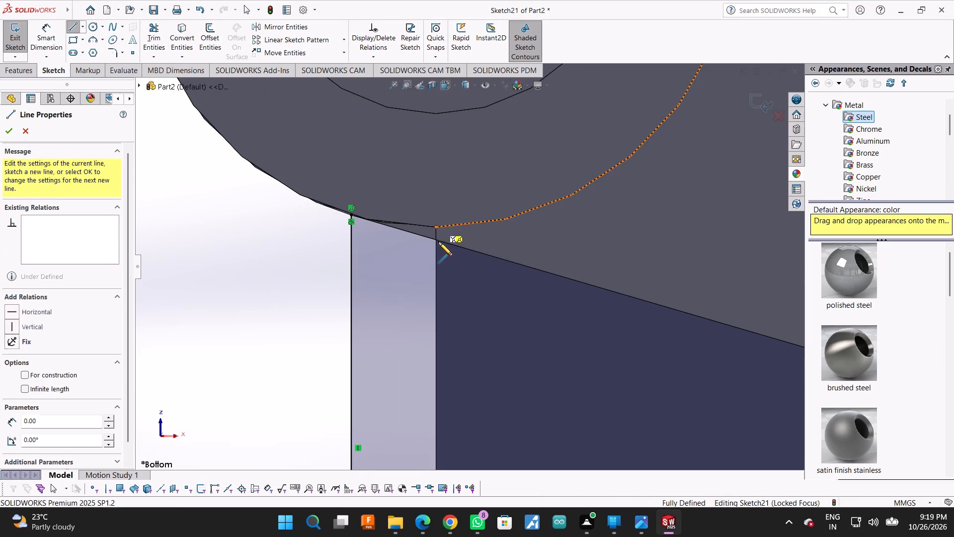
click(438, 242)
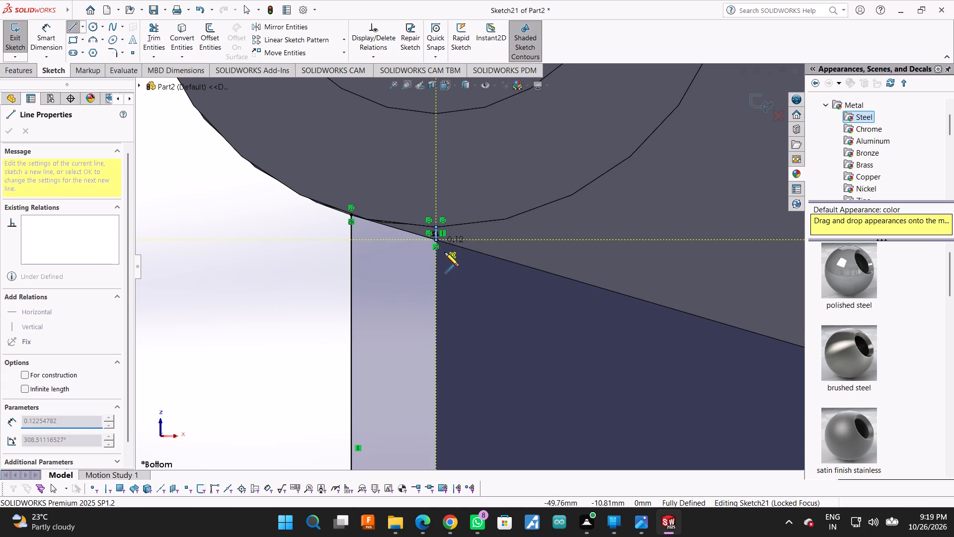
scroll(448, 284, up, 1)
key(Escape)
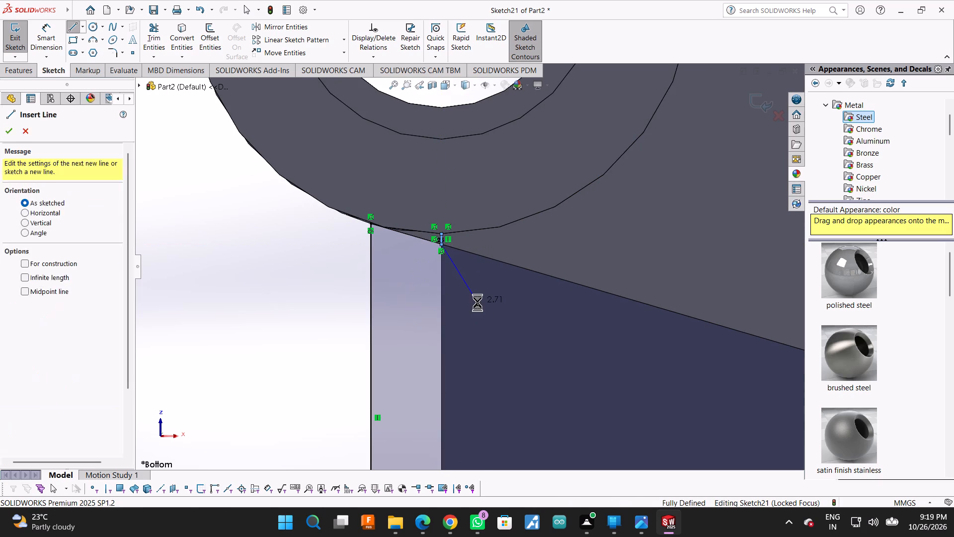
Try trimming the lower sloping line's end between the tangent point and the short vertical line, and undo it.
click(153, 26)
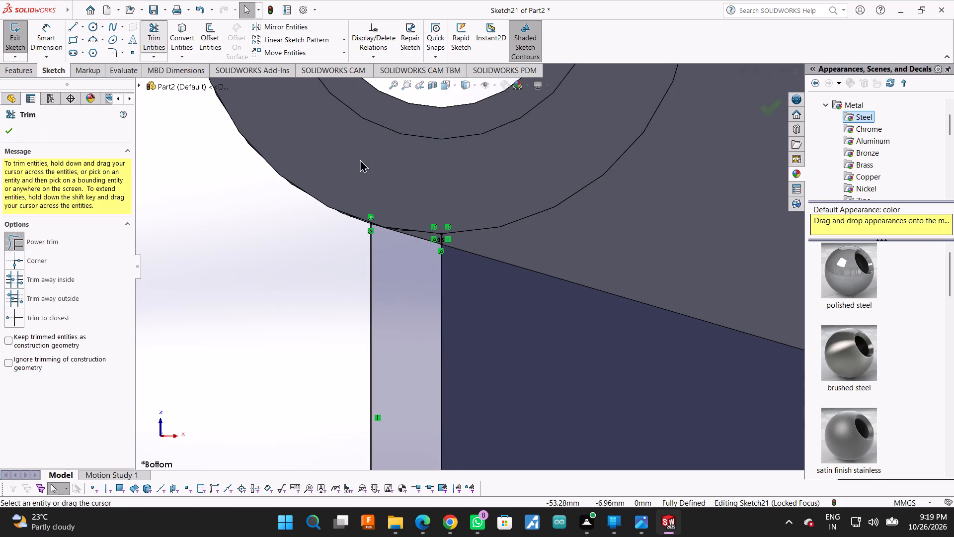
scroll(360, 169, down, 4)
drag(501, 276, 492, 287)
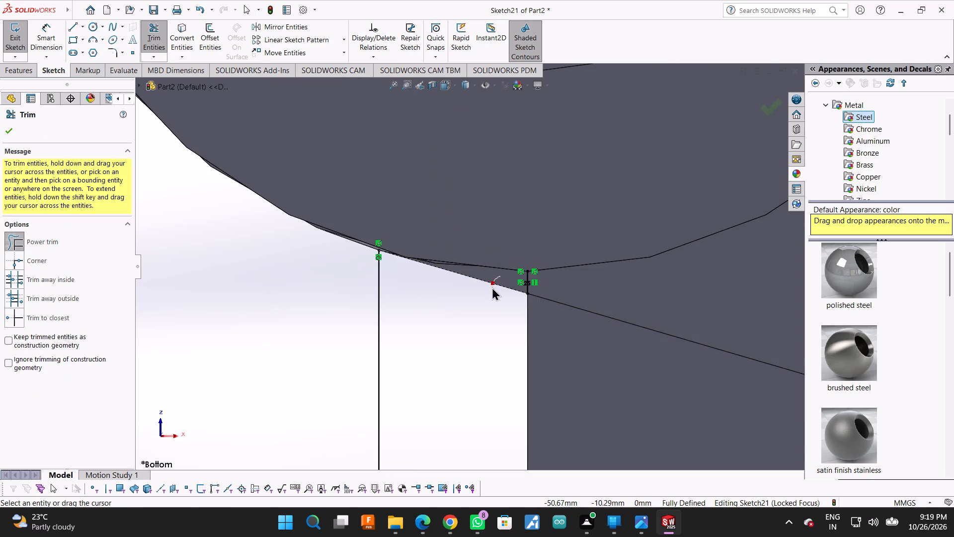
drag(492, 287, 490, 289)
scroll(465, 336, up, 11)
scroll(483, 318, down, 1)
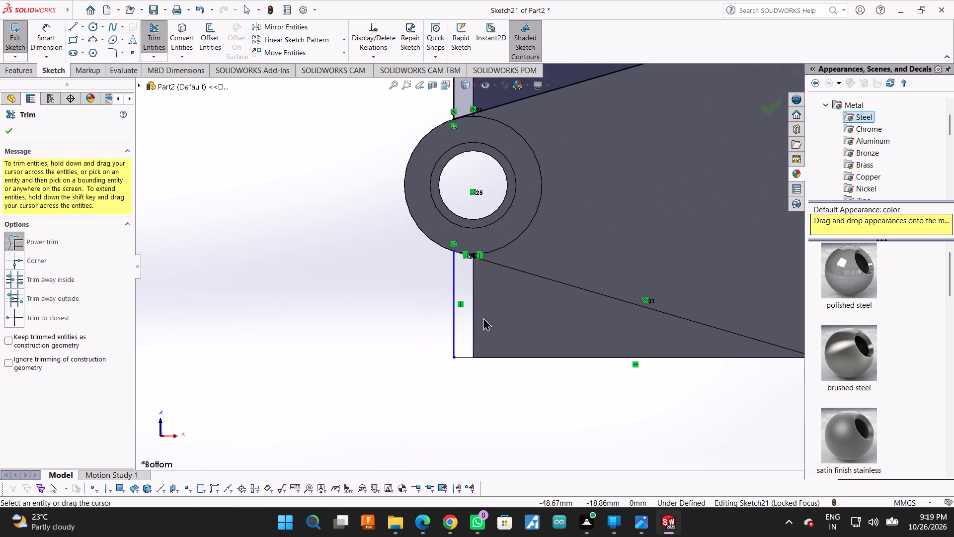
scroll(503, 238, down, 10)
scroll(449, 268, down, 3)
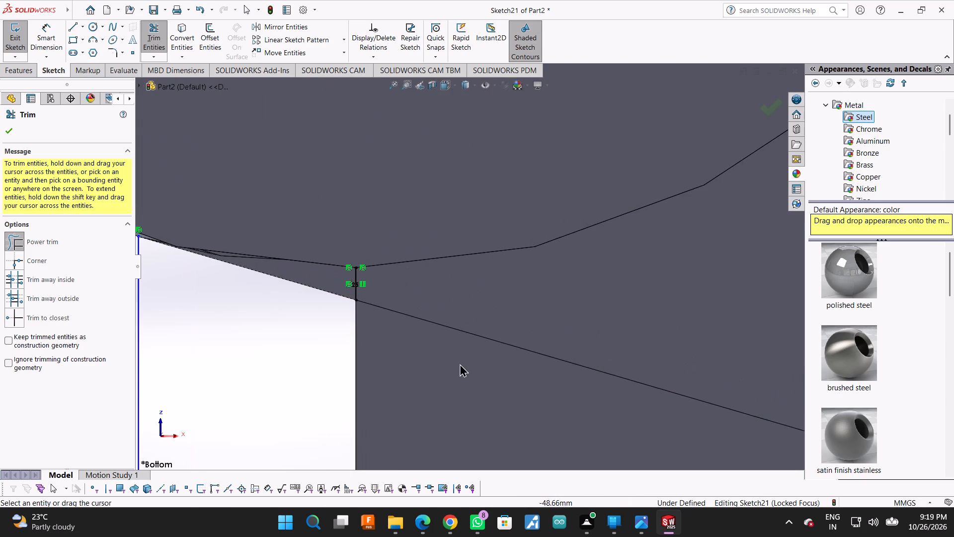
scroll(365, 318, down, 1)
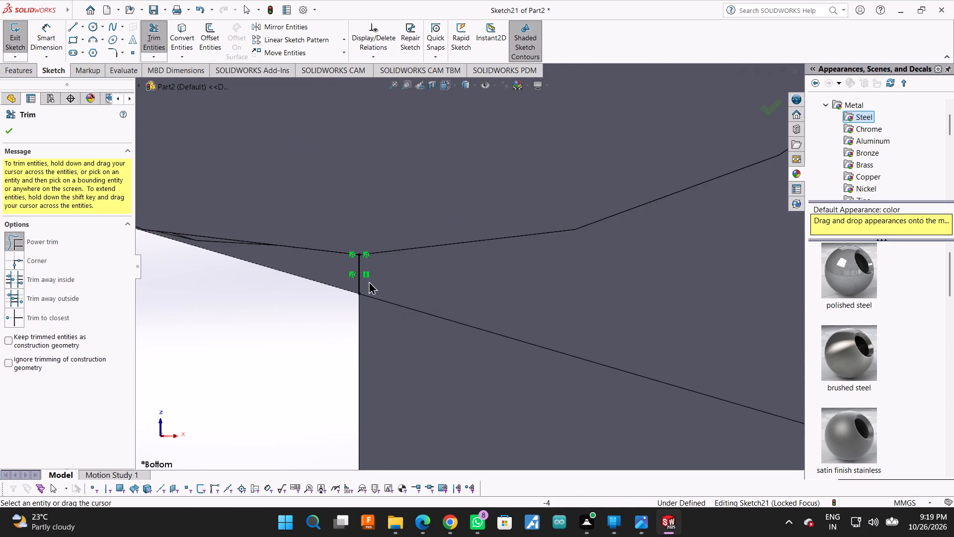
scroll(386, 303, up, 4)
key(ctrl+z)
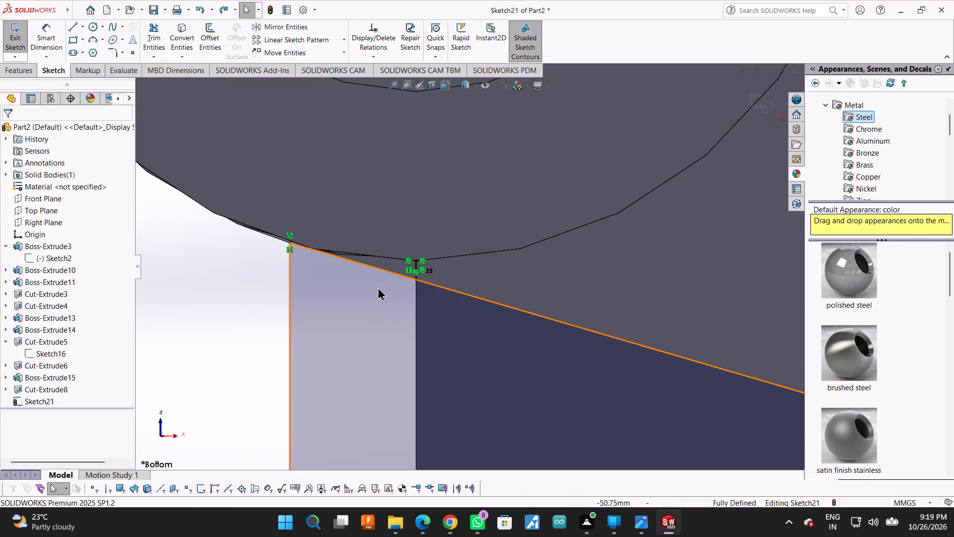
Sketch a line about 2.83 mm long from the lower tangent point to the boss's lowest edge point.
click(78, 24)
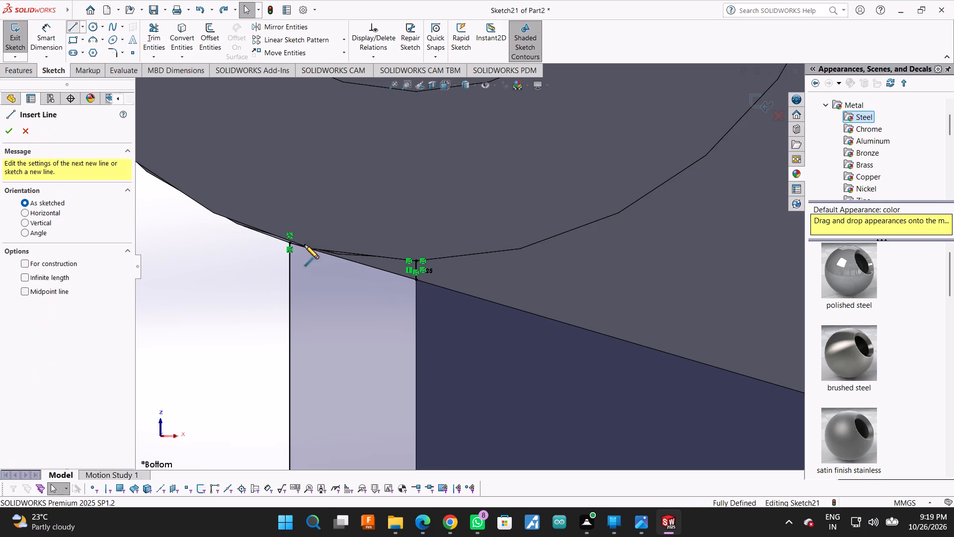
click(291, 244)
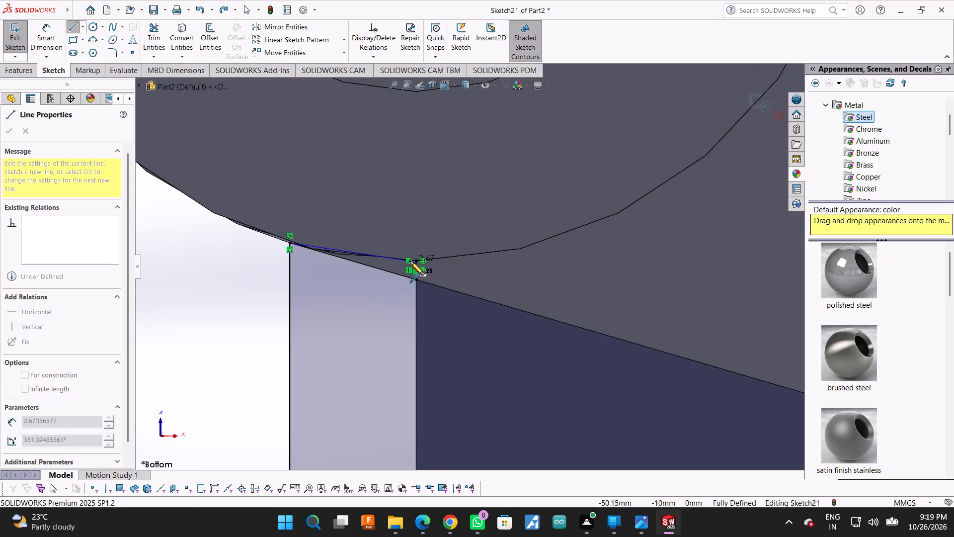
click(415, 263)
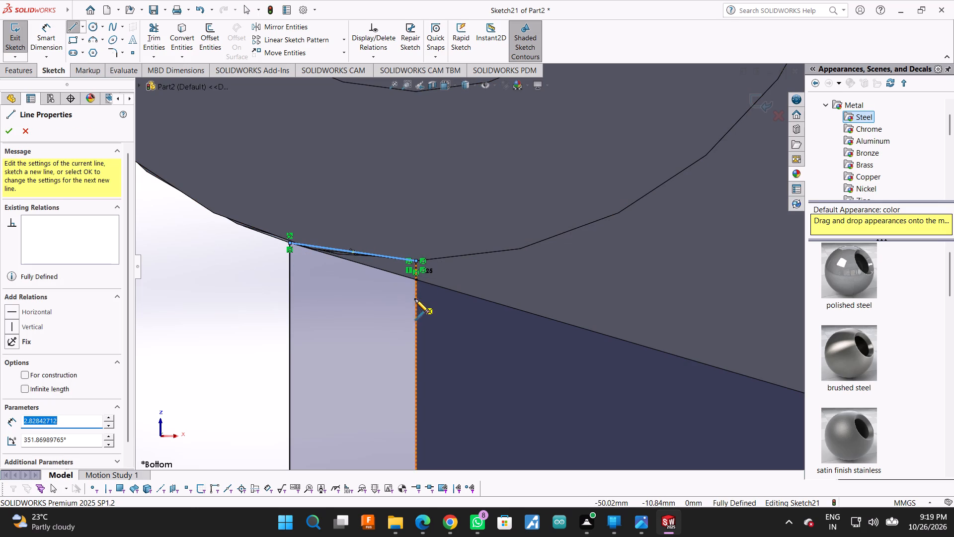
key(Escape)
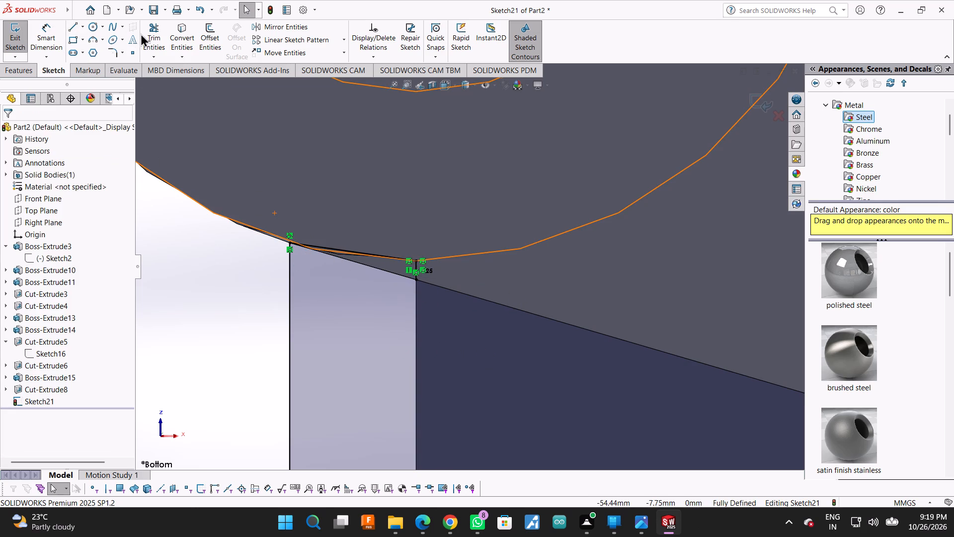
Trim the lower sloping line's end between the tangent point and the short vertical line.
click(149, 29)
drag(386, 260, 384, 277)
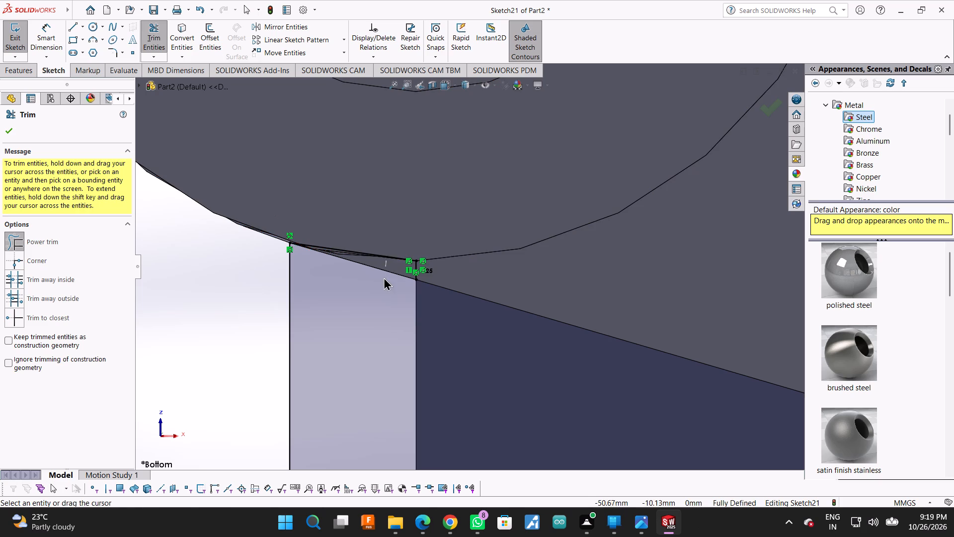
drag(384, 277, 383, 279)
scroll(414, 329, up, 14)
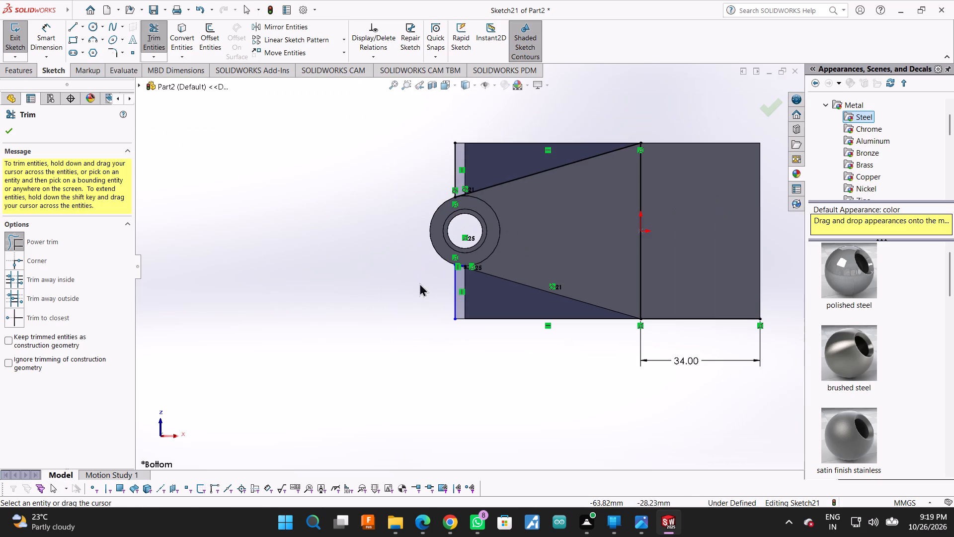
Sketch a line about 2.8 mm long from the upper tangent point to the boss's topmost edge point, continued about 0.42 mm vertically to the sloping line.
scroll(436, 69, down, 3)
scroll(506, 200, down, 8)
scroll(126, 59, down, 1)
scroll(126, 59, up, 4)
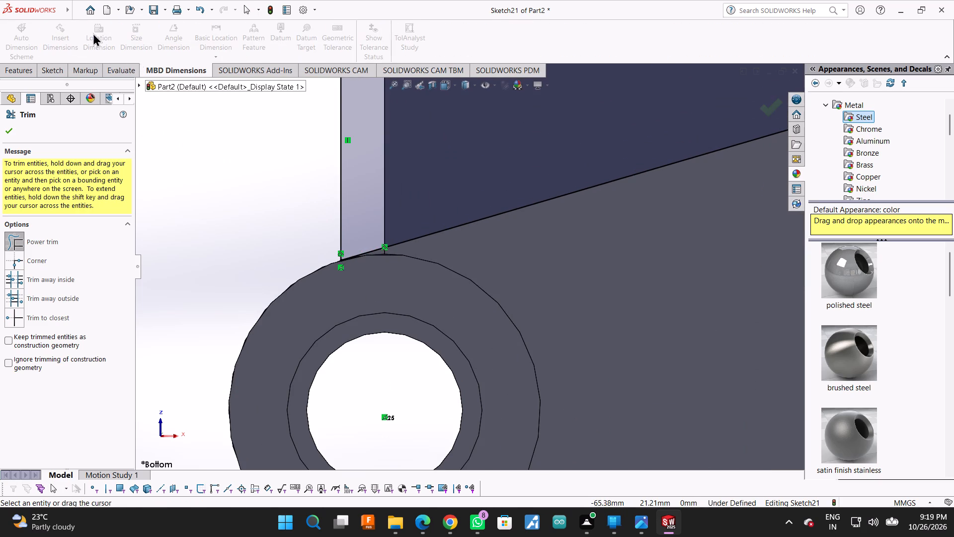
scroll(93, 33, up, 1)
click(77, 28)
scroll(428, 262, down, 1)
scroll(328, 238, down, 2)
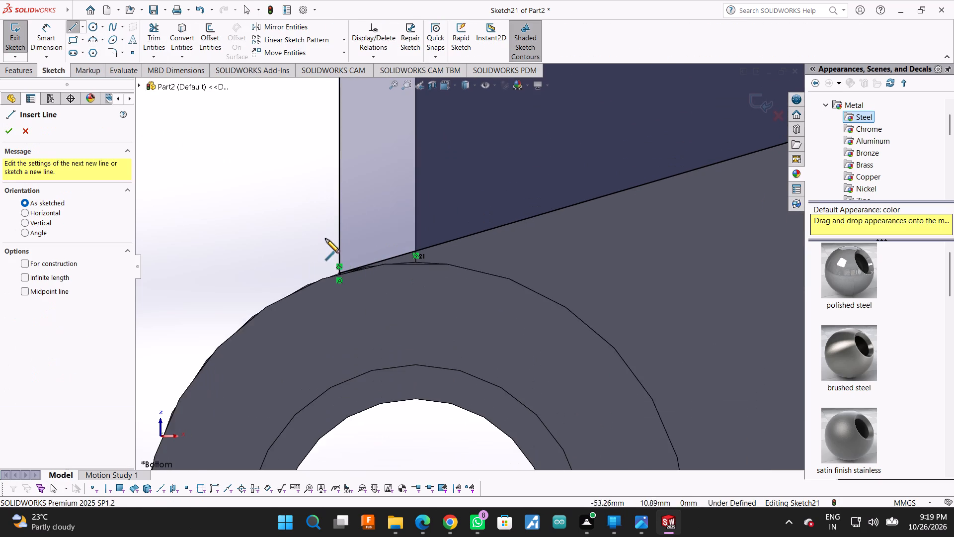
click(341, 272)
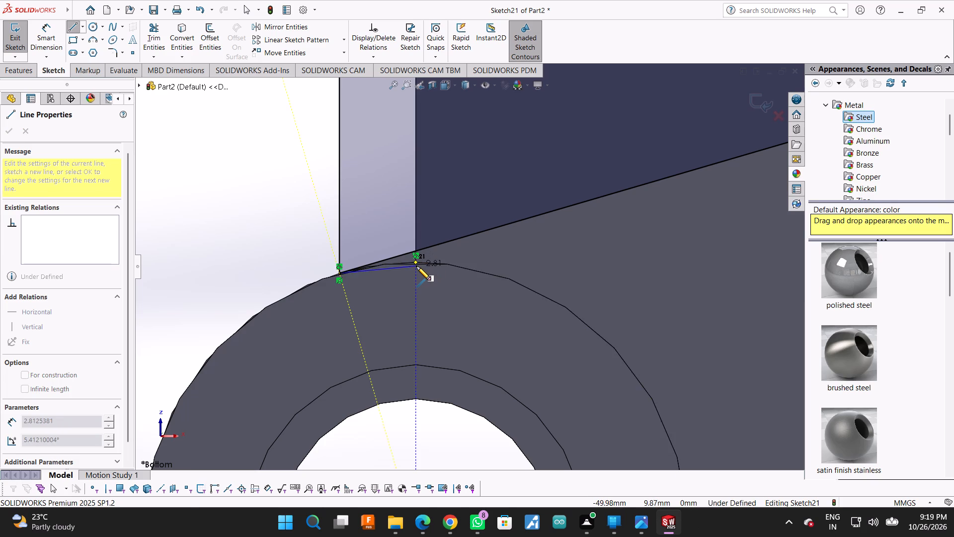
click(416, 262)
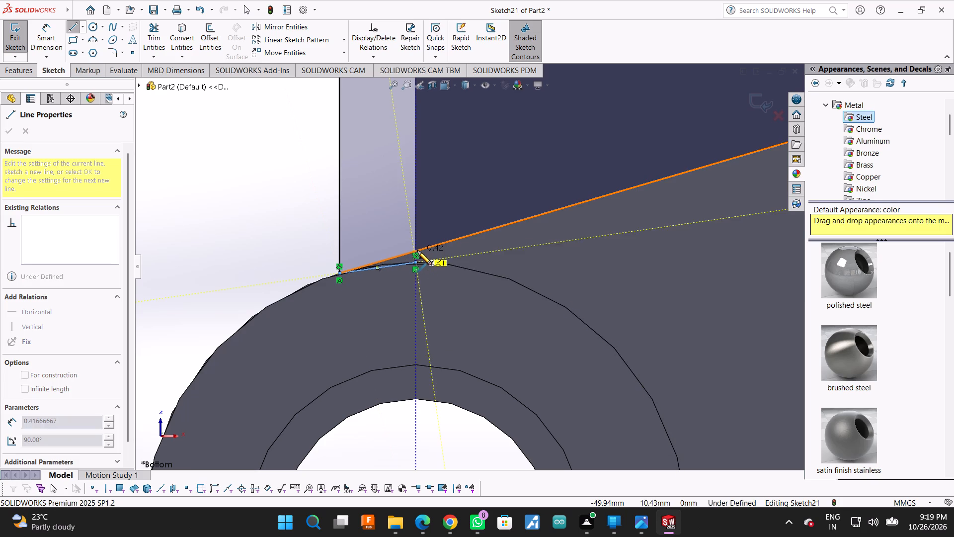
click(417, 251)
key(Escape)
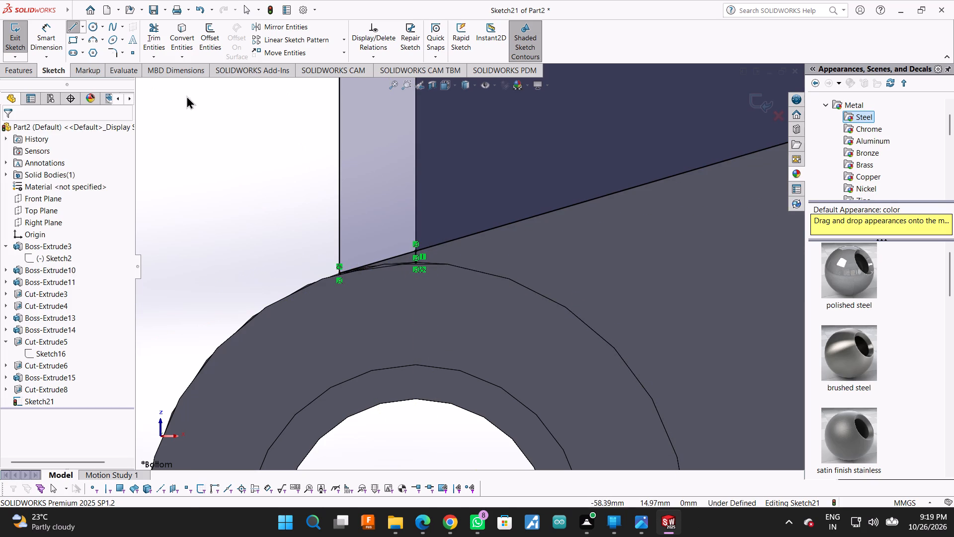
Trim the upper sloping line's end between the tangent point and the new short vertical line.
click(153, 33)
scroll(458, 273, down, 5)
drag(318, 198, 338, 226)
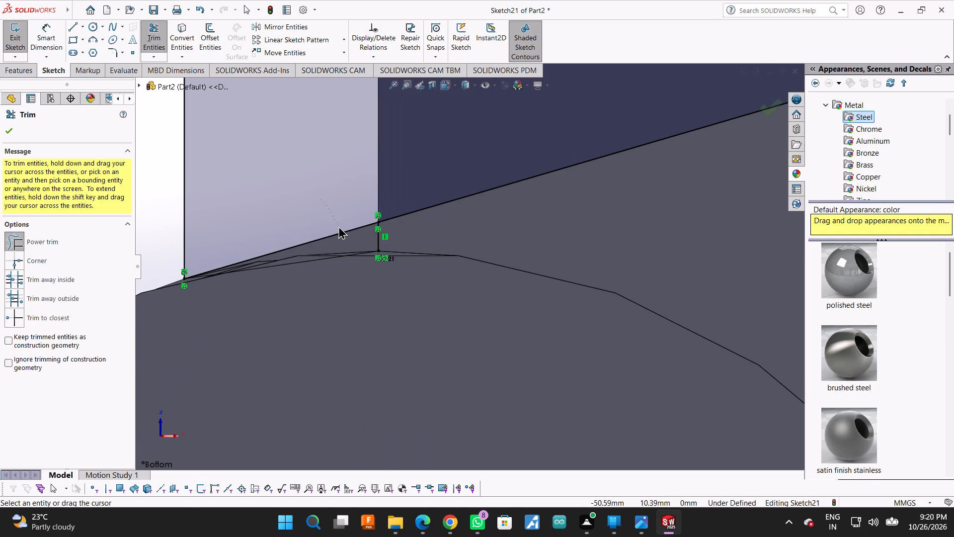
drag(338, 226, 344, 238)
scroll(436, 277, up, 17)
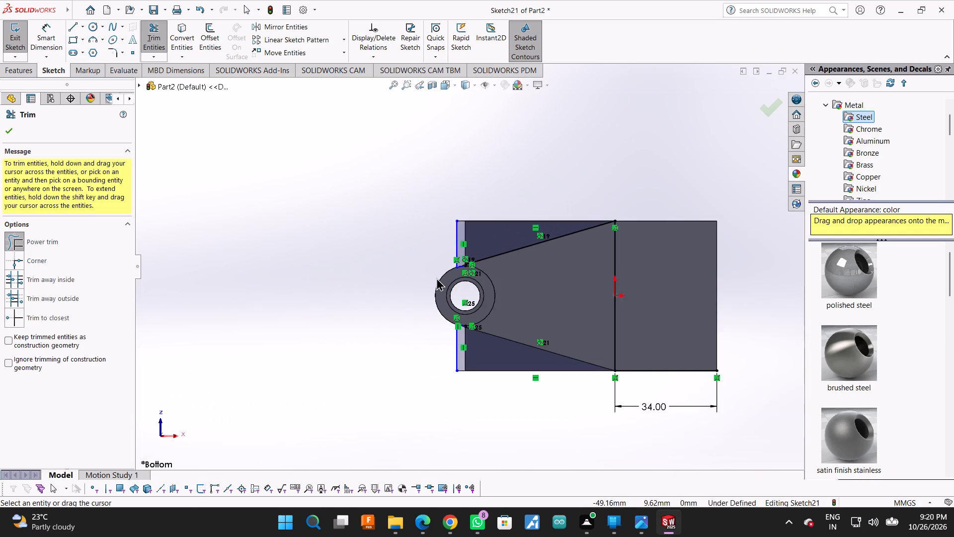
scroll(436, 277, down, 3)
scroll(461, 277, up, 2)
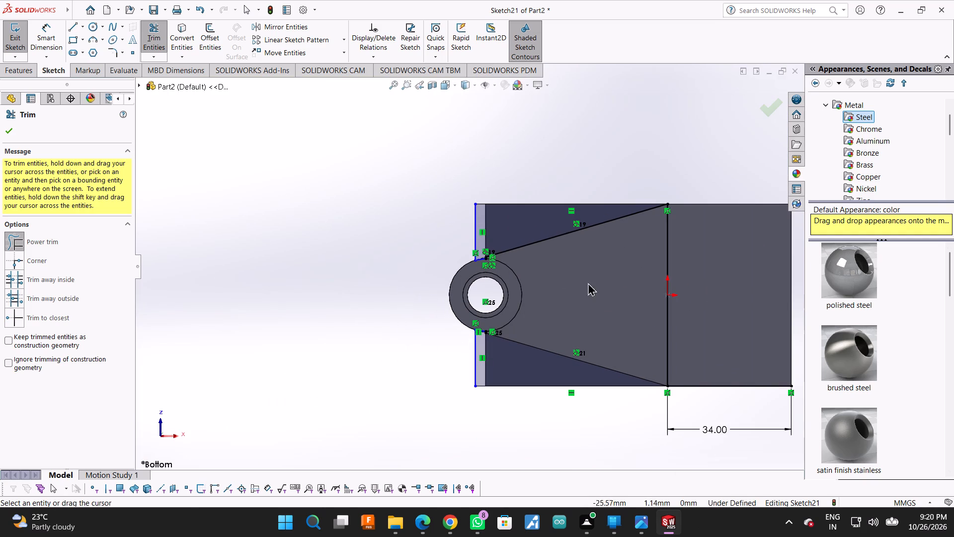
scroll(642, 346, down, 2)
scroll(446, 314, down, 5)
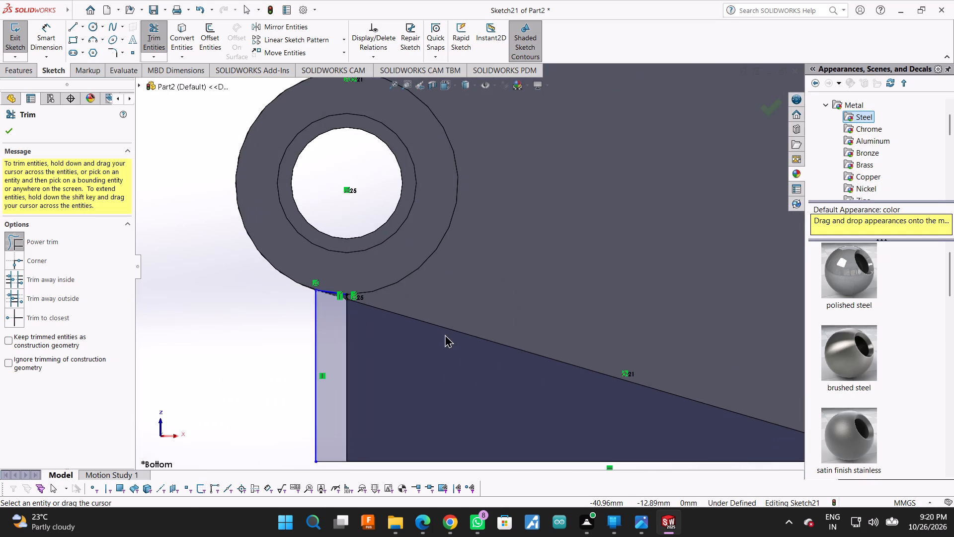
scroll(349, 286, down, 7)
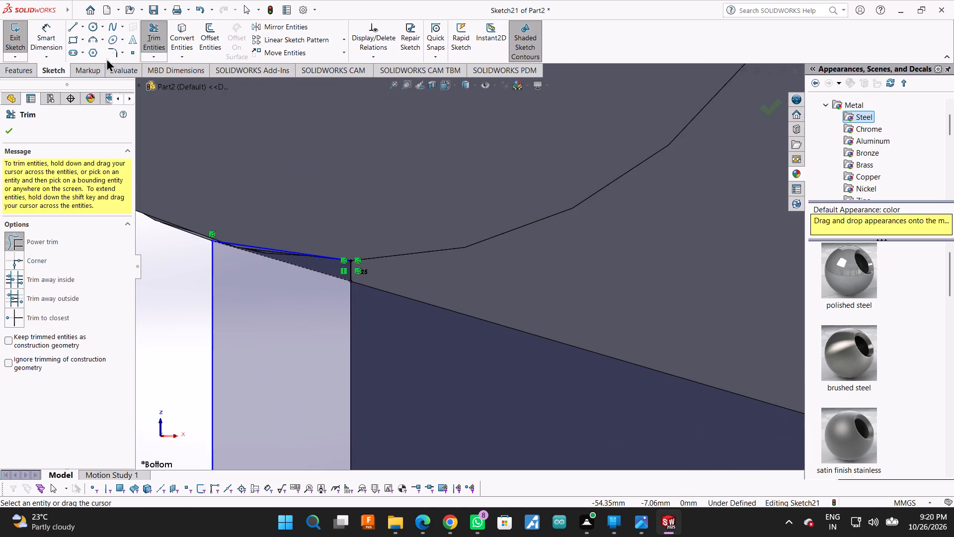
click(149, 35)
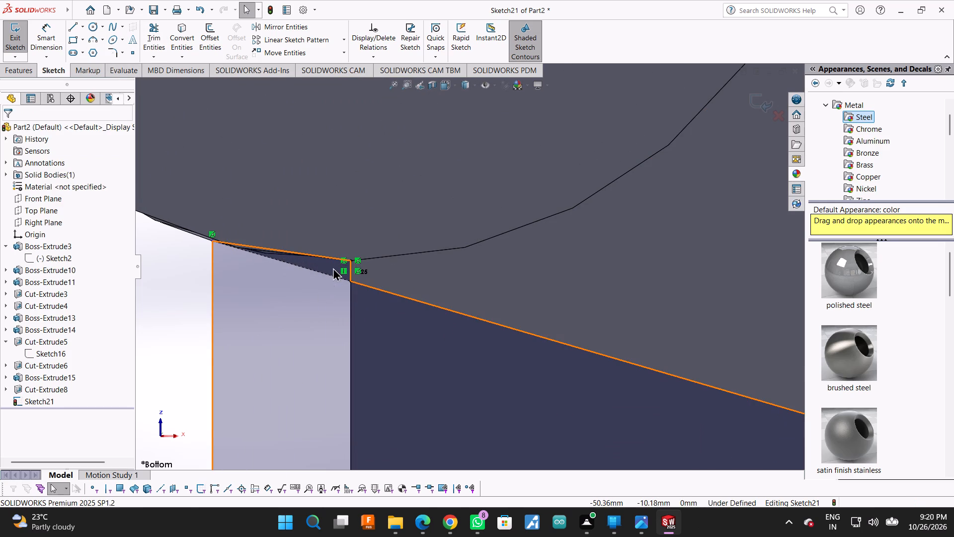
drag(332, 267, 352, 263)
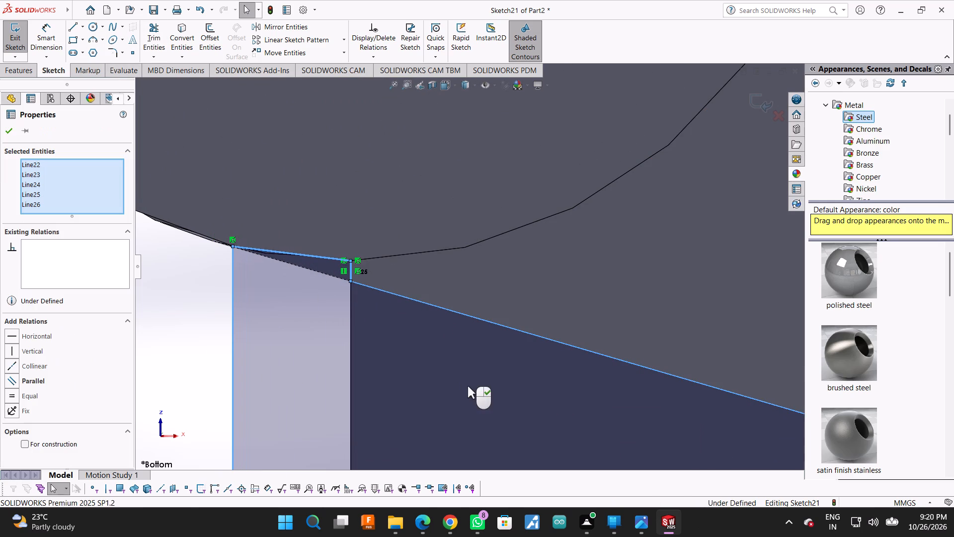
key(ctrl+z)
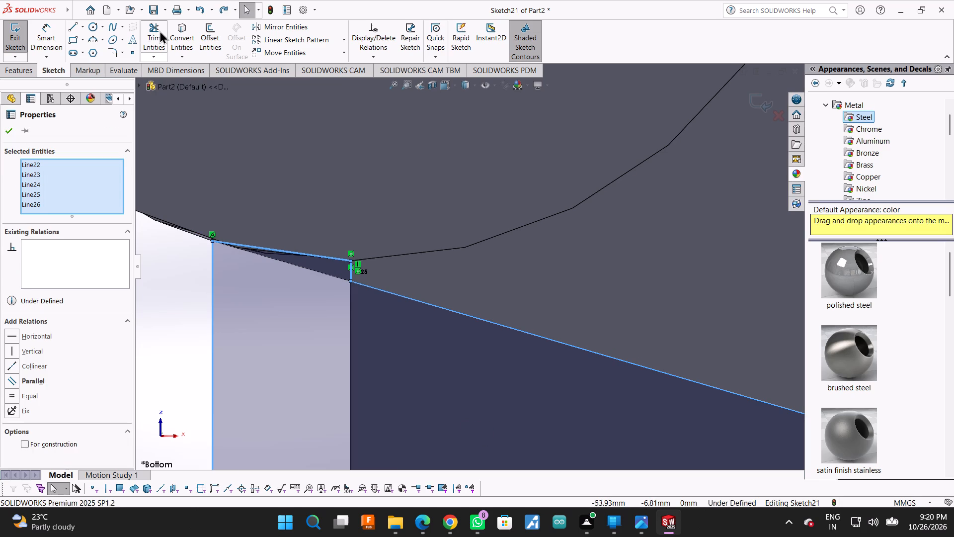
Trim away both short vertical lines connecting the boss's lowest and topmost edge points to the sloping lines.
click(159, 30)
drag(391, 265, 343, 274)
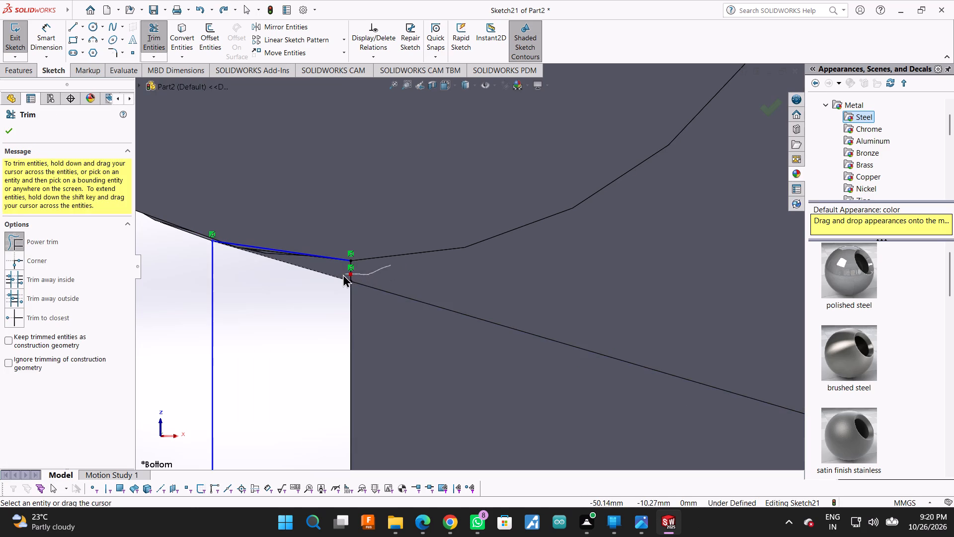
drag(343, 274, 342, 274)
scroll(340, 321, up, 13)
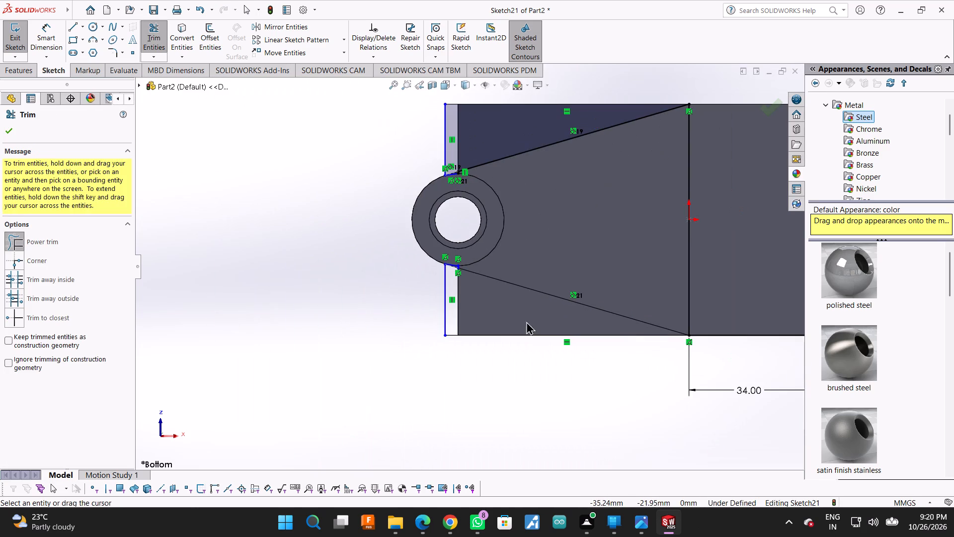
scroll(655, 308, down, 4)
scroll(634, 343, up, 3)
scroll(455, 178, down, 1)
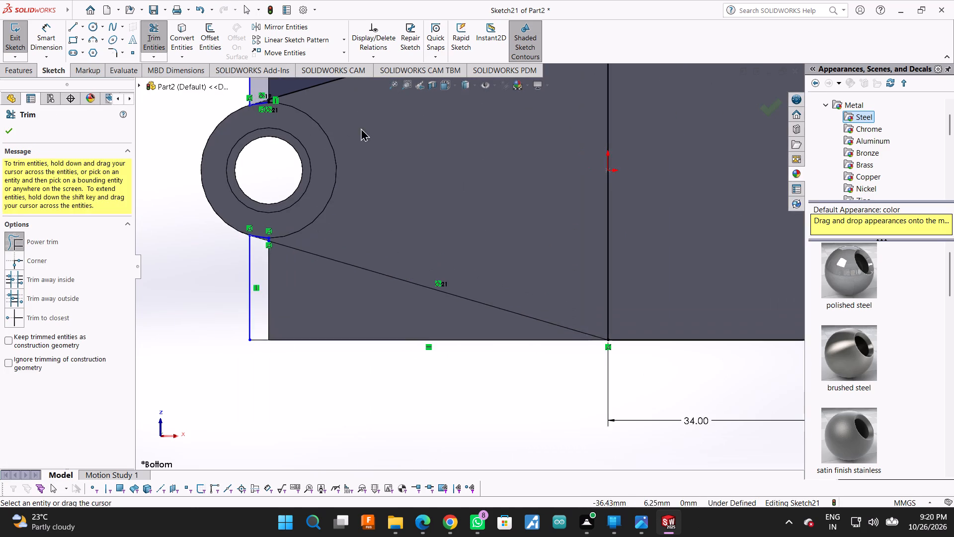
scroll(361, 128, up, 3)
scroll(334, 118, down, 2)
scroll(395, 248, down, 10)
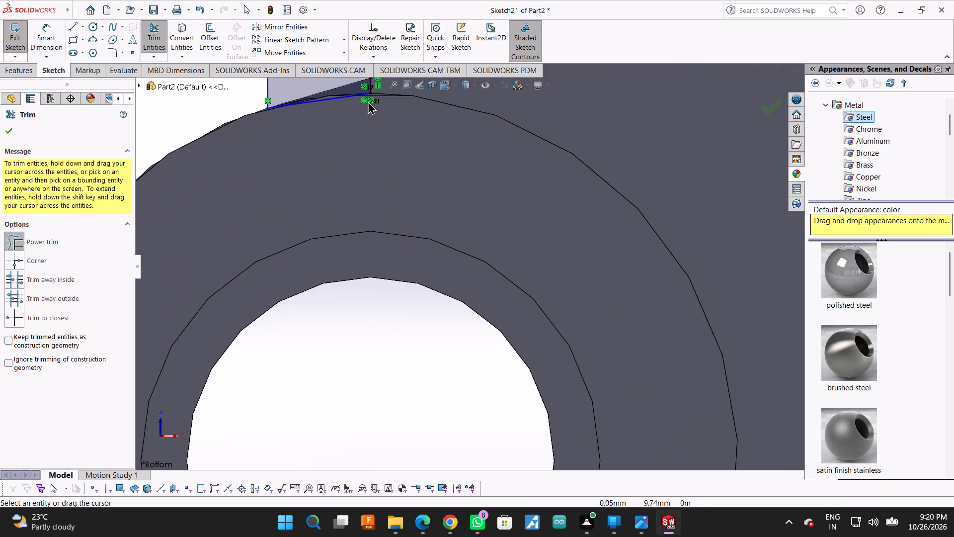
scroll(398, 259, up, 3)
scroll(364, 88, down, 6)
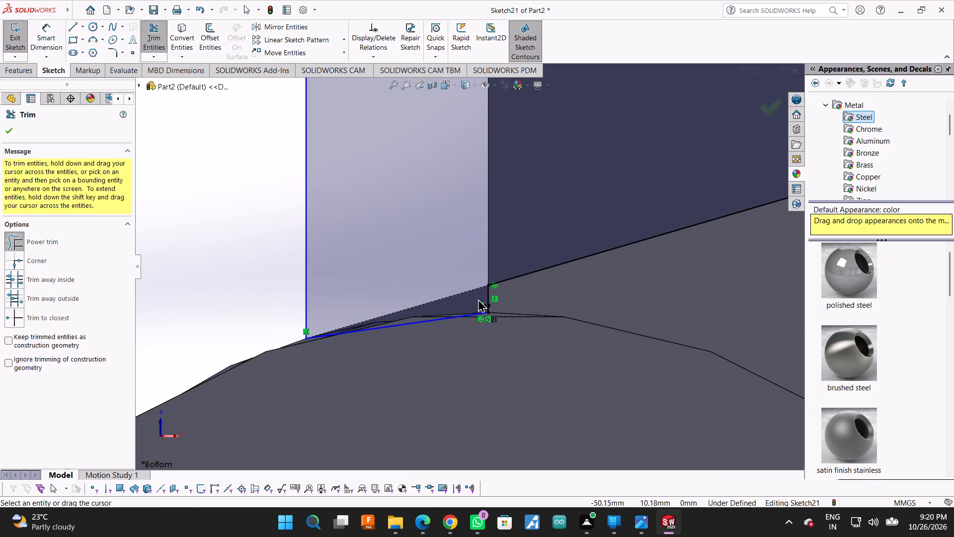
drag(476, 295, 502, 288)
scroll(506, 301, up, 6)
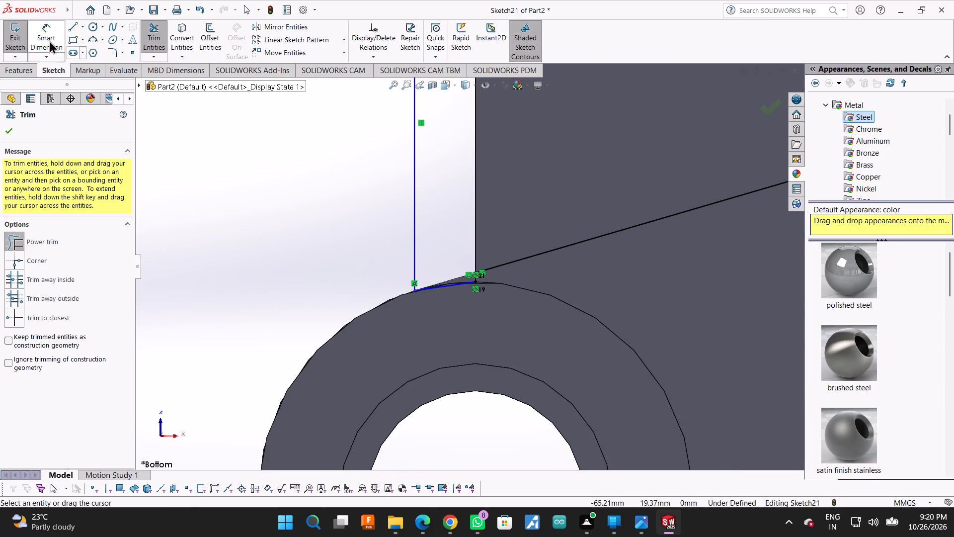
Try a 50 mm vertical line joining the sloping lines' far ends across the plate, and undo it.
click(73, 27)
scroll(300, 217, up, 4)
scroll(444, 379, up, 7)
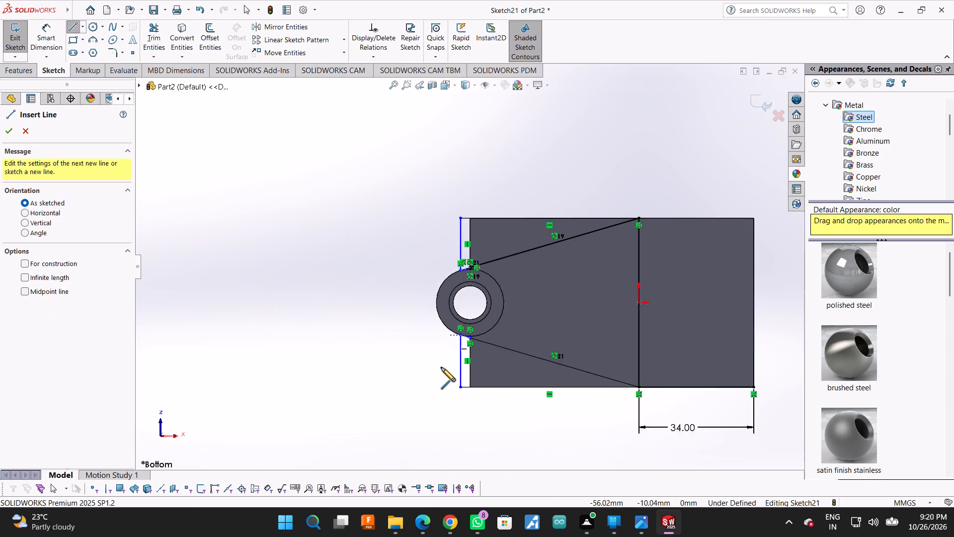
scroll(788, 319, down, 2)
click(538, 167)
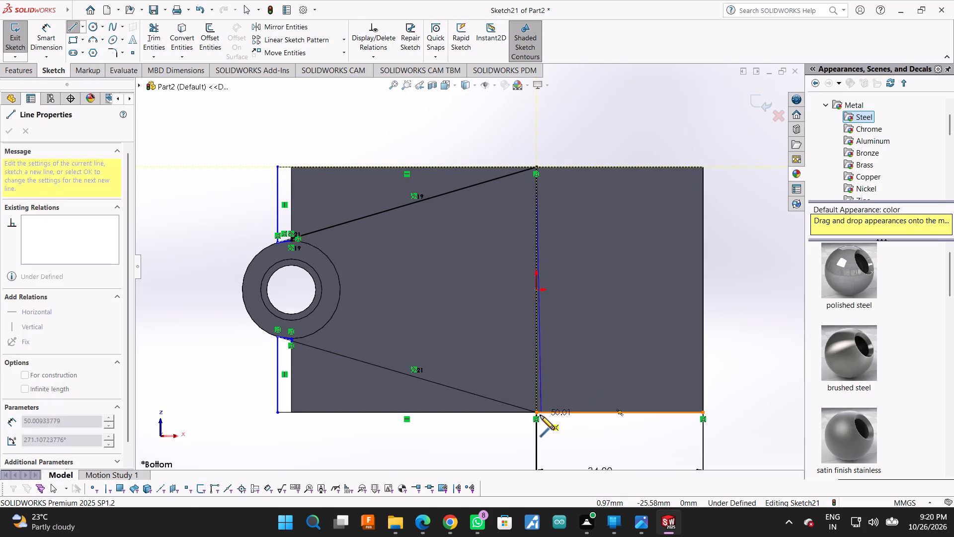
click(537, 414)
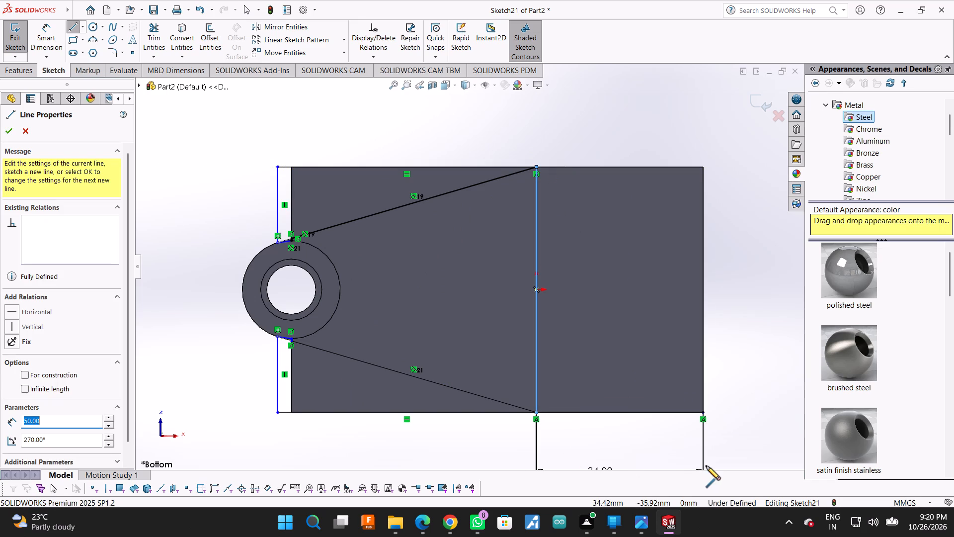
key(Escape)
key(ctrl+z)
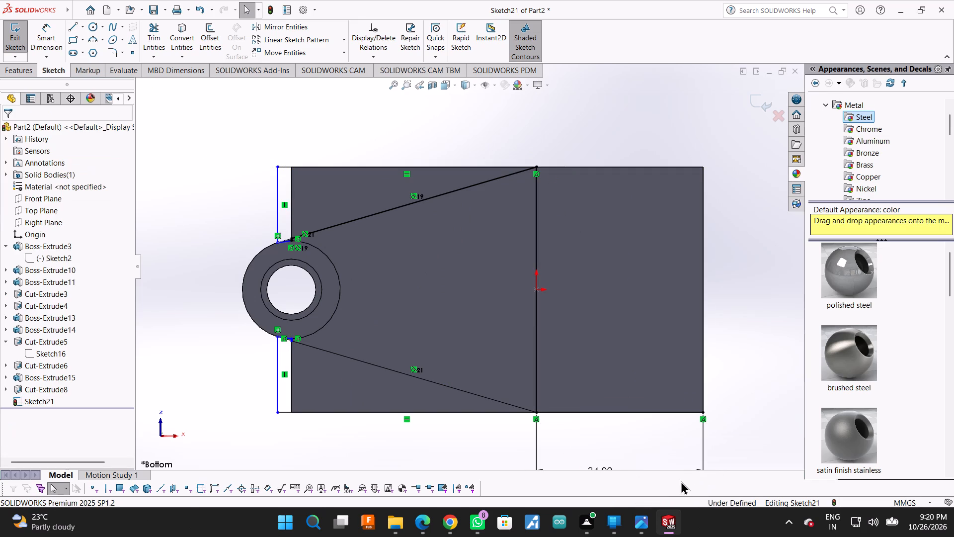
Undo the trimming of both short vertical lines that join the boss's lowest and topmost edge points to the sloping lines.
key(ctrl+z)
key(ctrl+z)
scroll(269, 325, down, 3)
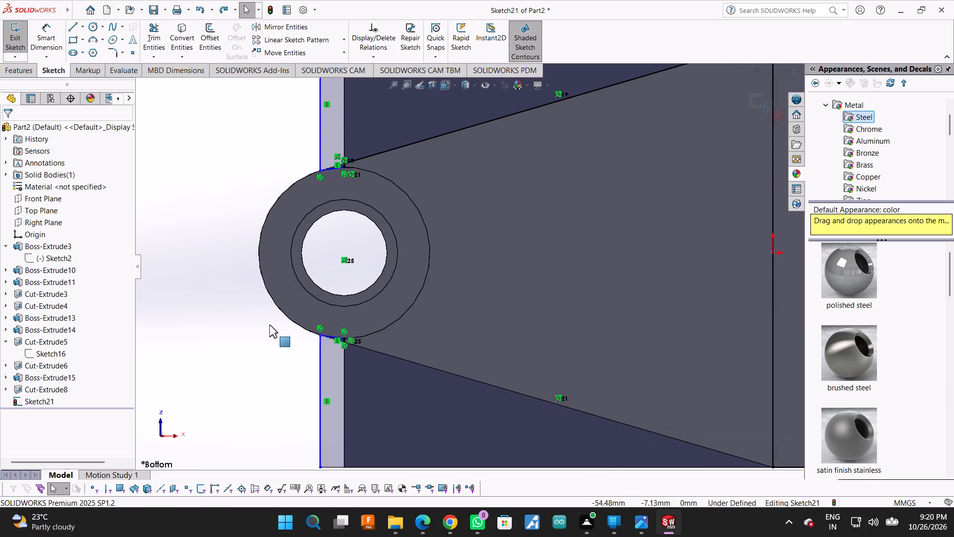
scroll(372, 238, down, 1)
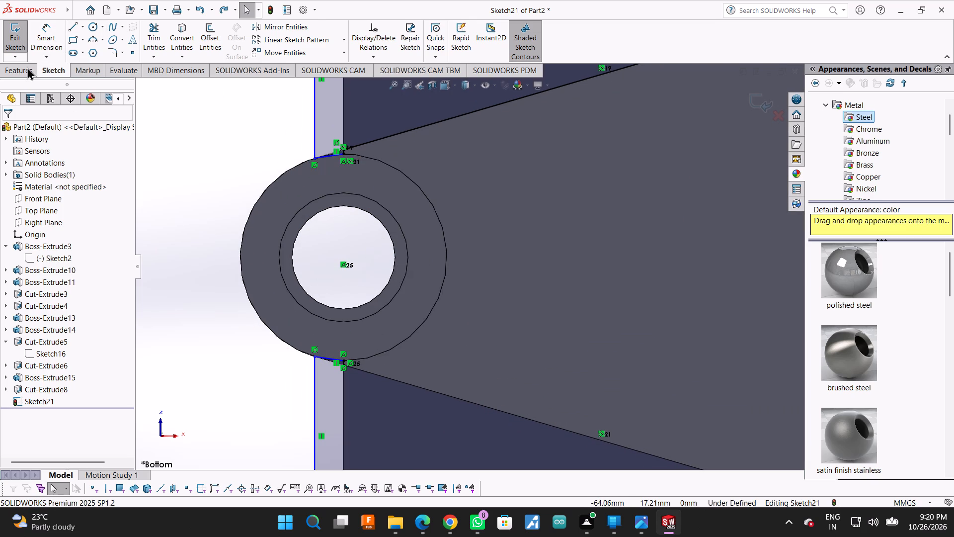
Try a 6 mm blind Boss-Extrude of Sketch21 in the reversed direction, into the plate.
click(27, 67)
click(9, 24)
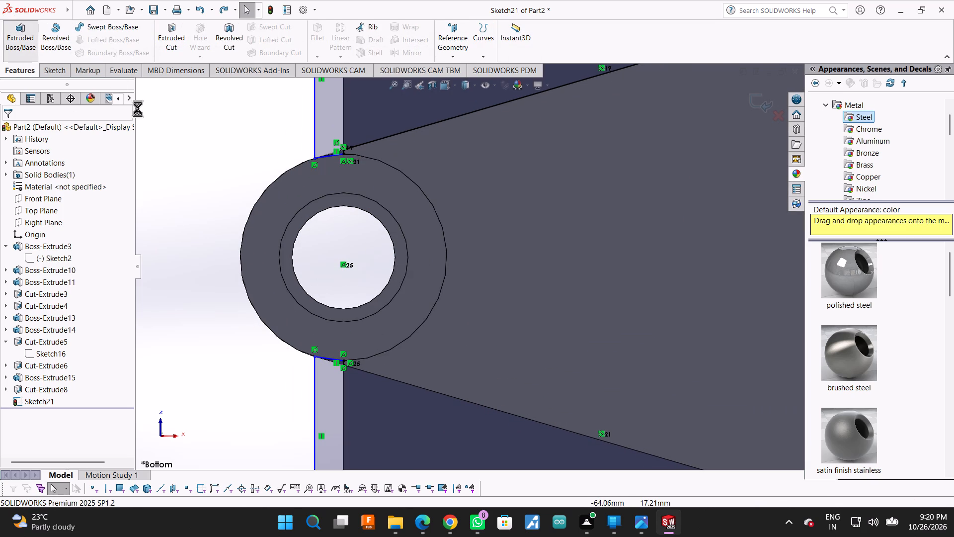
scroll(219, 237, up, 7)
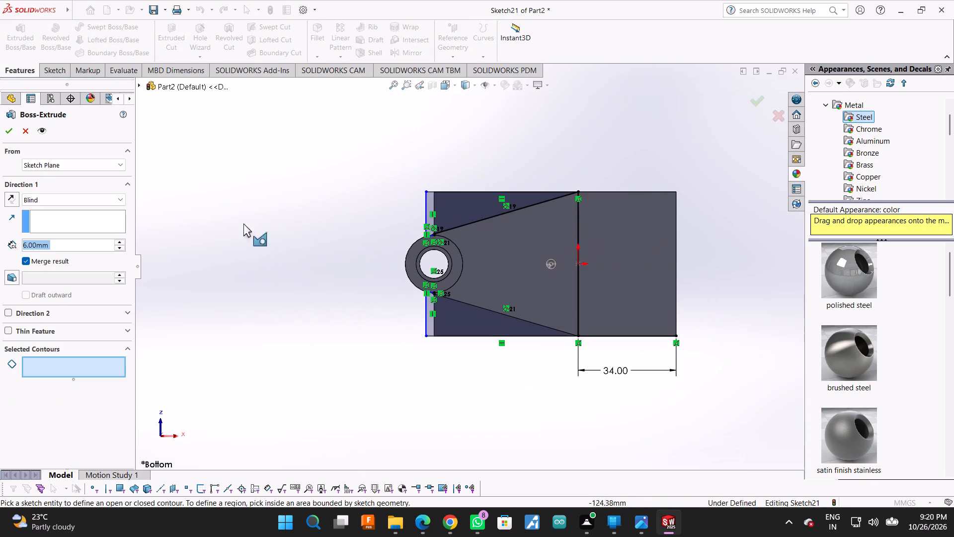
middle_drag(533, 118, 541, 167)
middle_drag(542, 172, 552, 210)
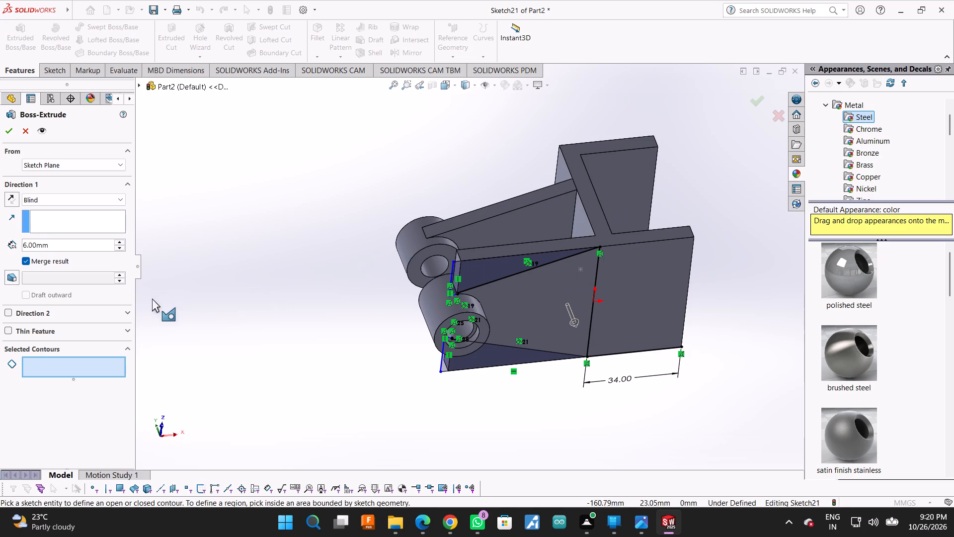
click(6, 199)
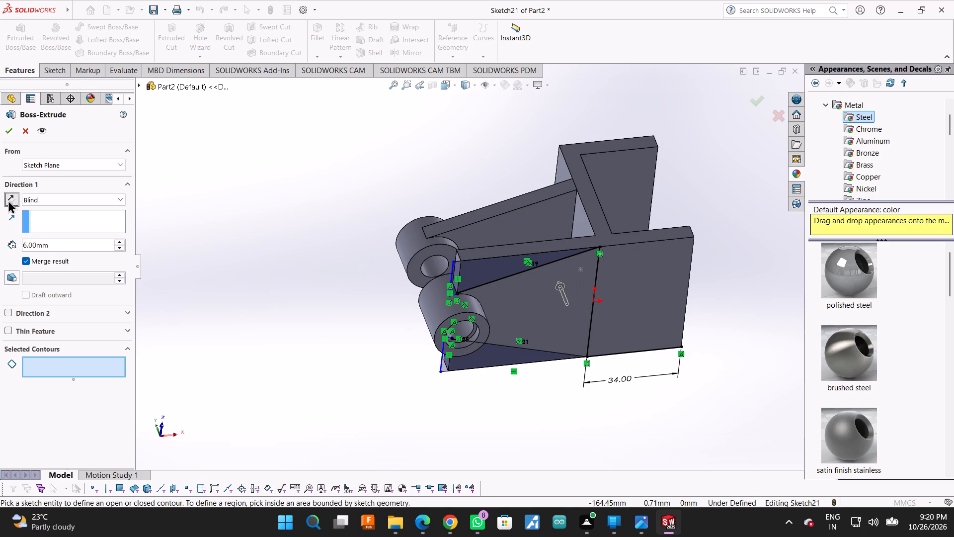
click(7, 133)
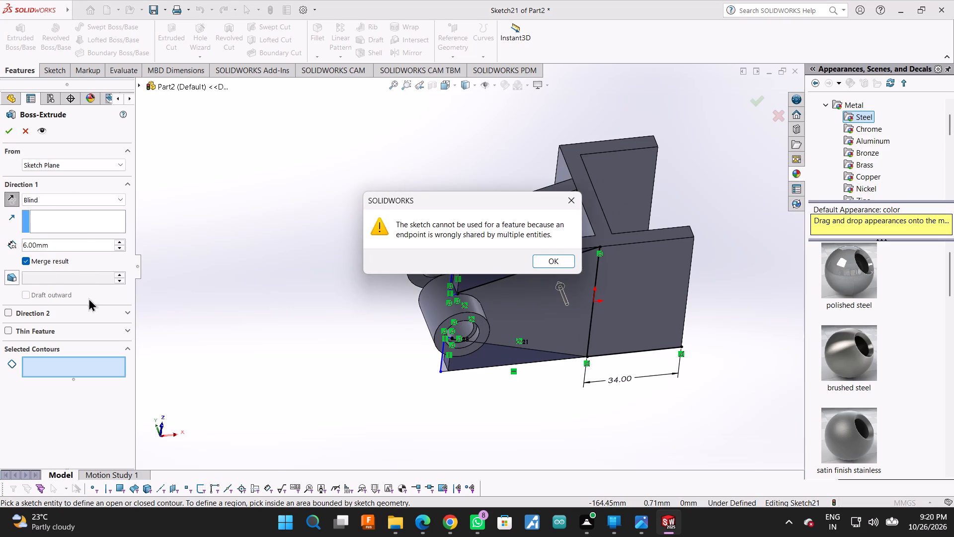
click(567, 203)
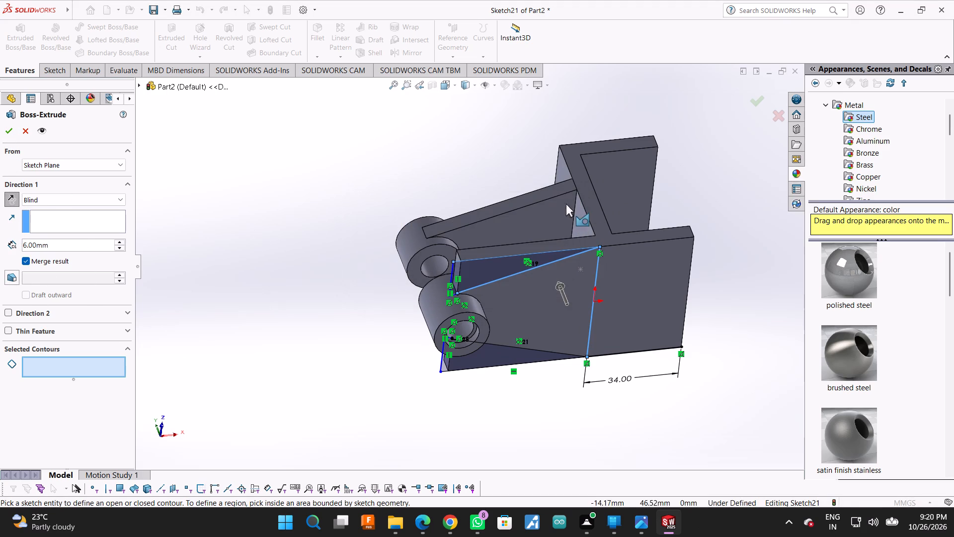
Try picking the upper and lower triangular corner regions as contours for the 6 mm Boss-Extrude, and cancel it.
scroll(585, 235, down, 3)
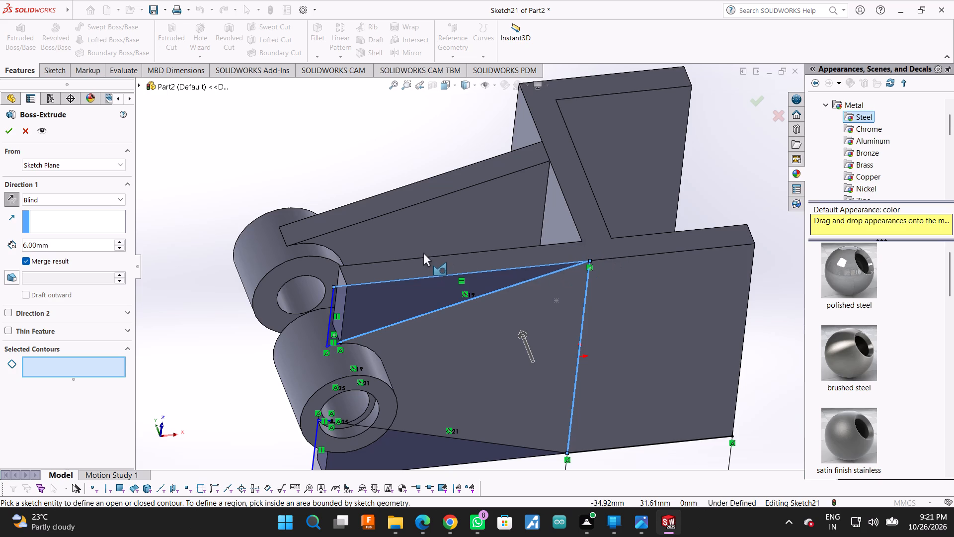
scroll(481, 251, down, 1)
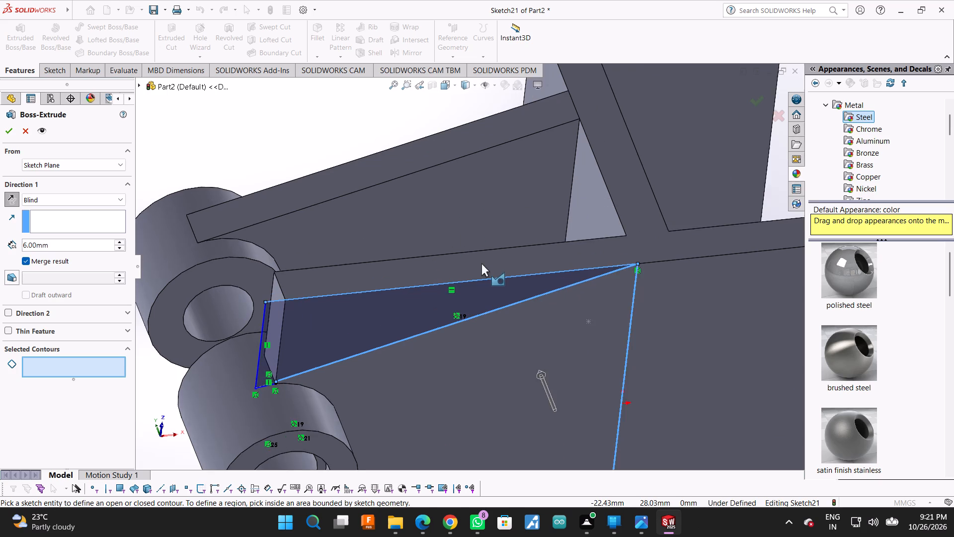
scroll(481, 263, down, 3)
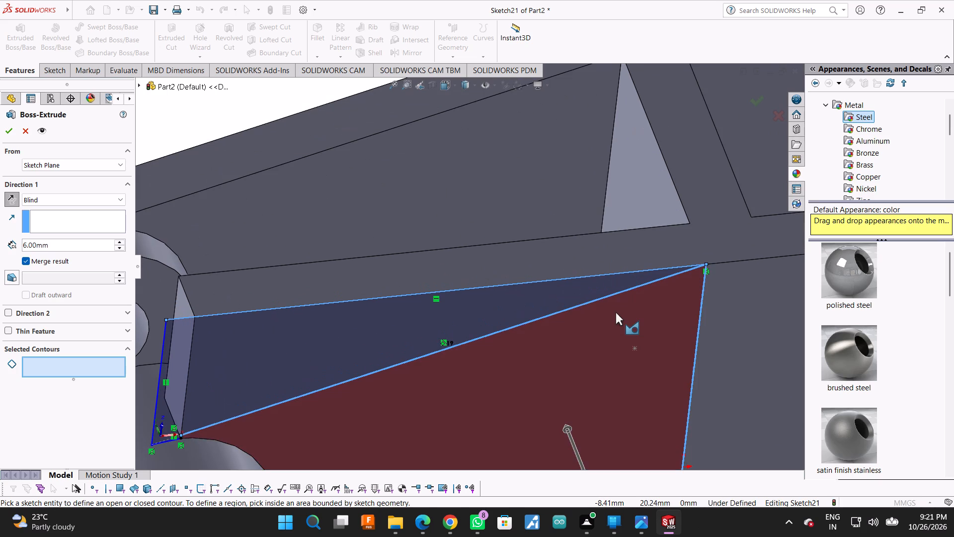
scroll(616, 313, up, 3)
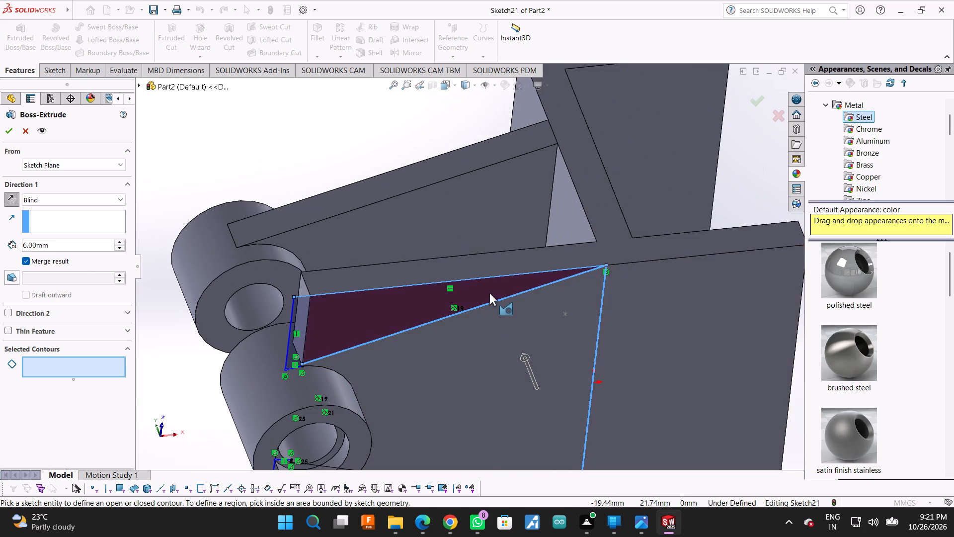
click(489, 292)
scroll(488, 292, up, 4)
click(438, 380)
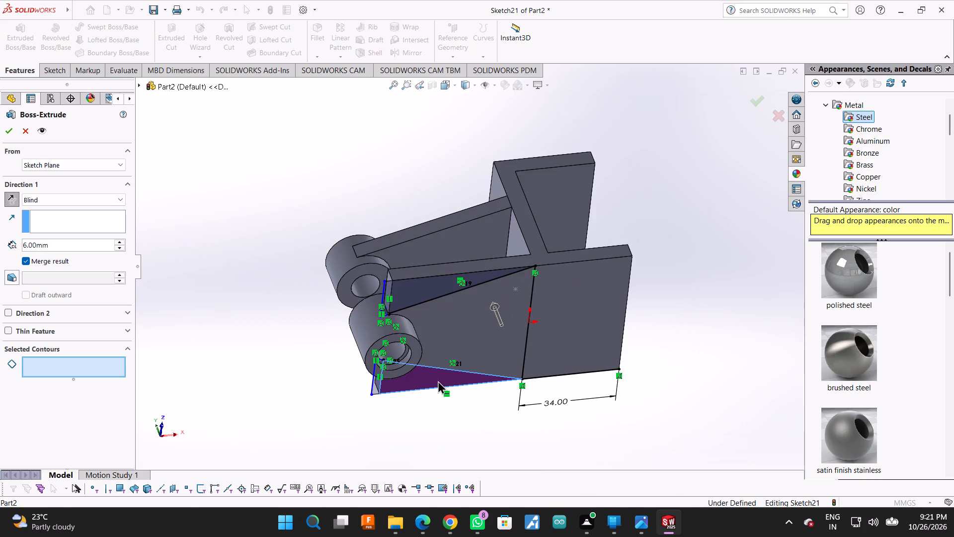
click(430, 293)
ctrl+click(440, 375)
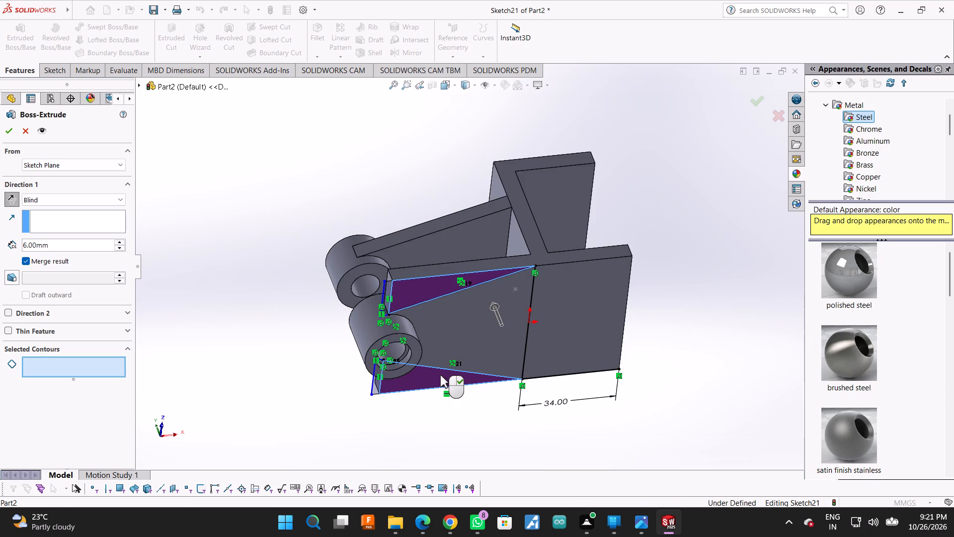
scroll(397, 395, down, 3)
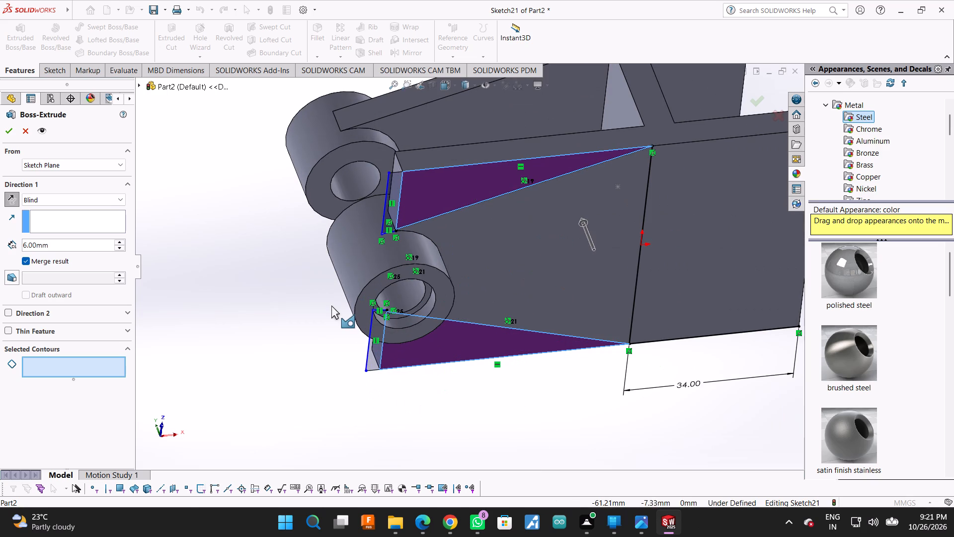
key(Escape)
Trim away the vertical sketch line across the plate that joins the sloping lines' far ends.
click(57, 70)
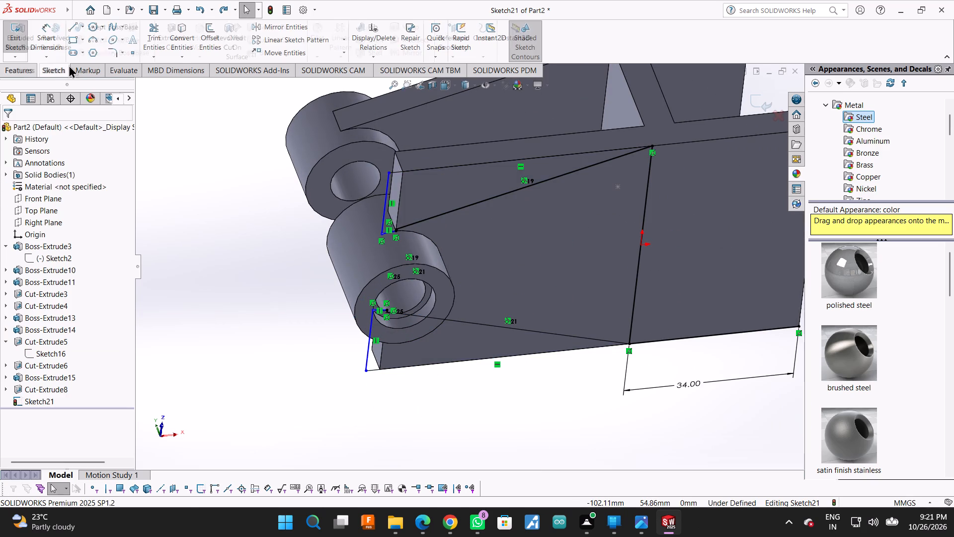
click(150, 34)
scroll(381, 316, down, 5)
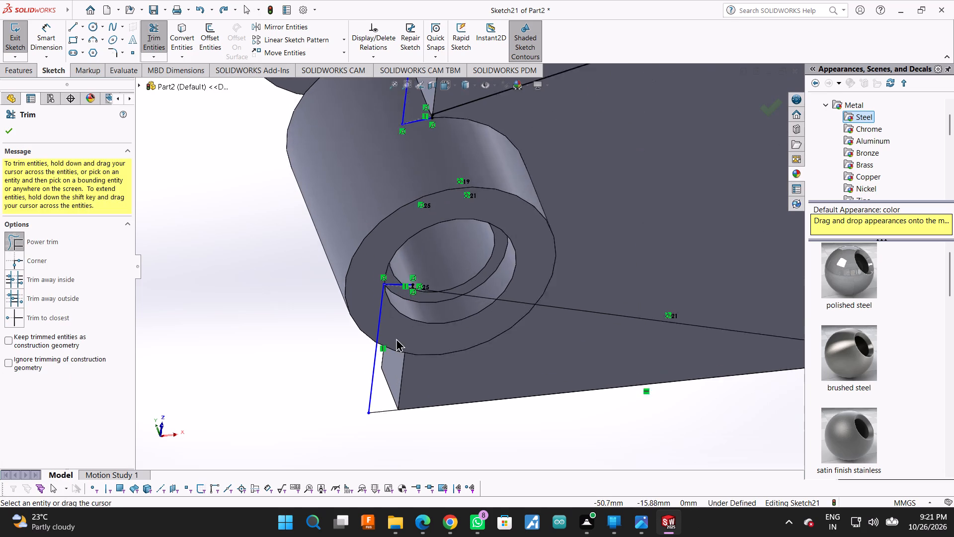
scroll(421, 366, up, 3)
drag(472, 106, 463, 104)
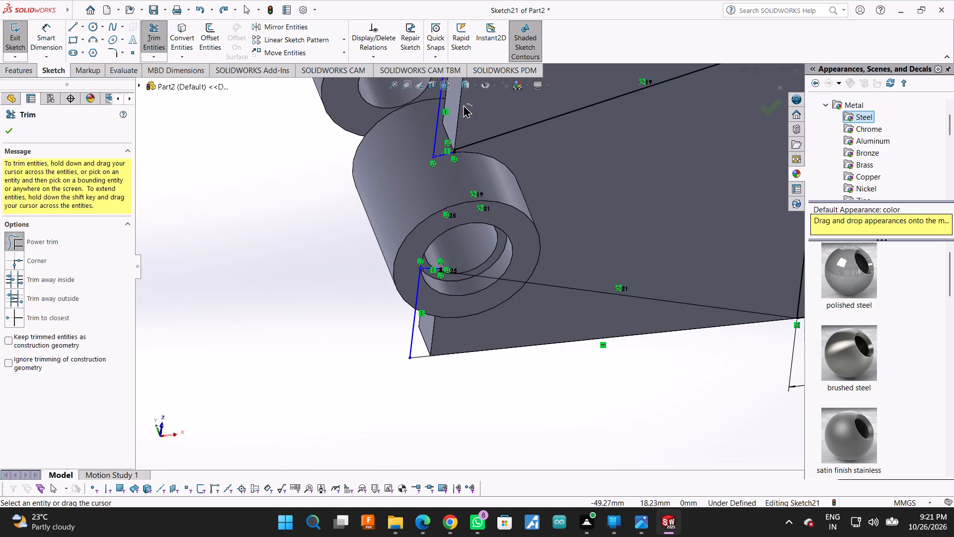
drag(463, 104, 454, 108)
scroll(474, 209, up, 3)
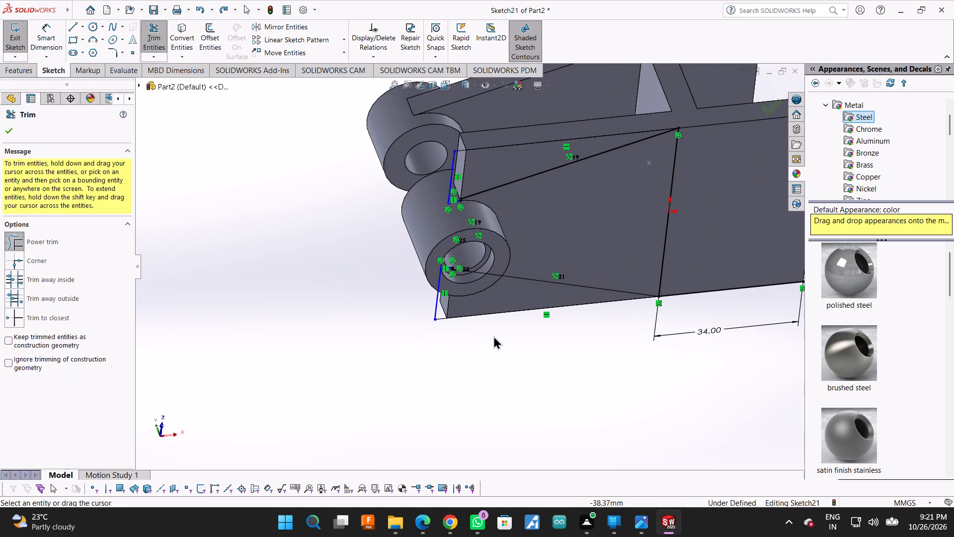
middle_drag(493, 335, 484, 262)
scroll(486, 291, down, 6)
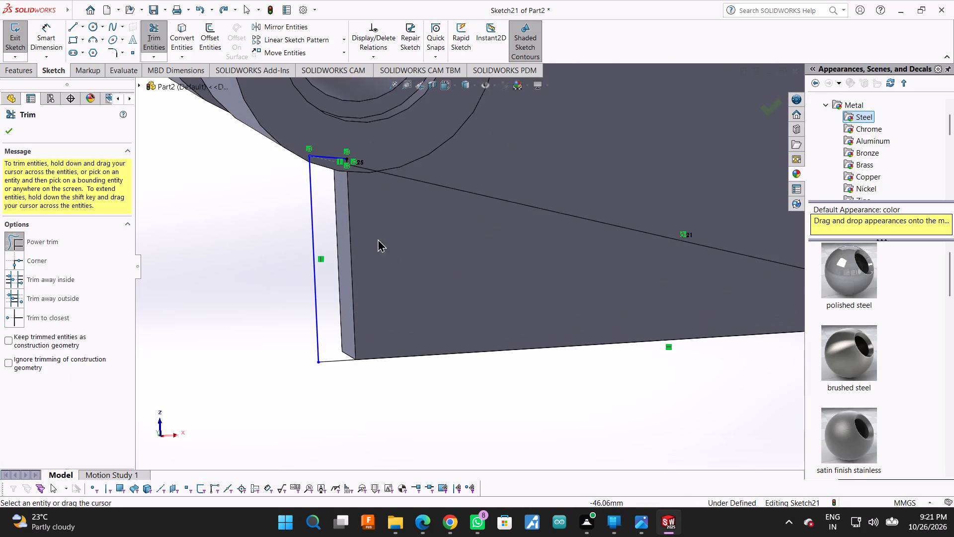
drag(326, 223, 376, 260)
scroll(382, 274, up, 6)
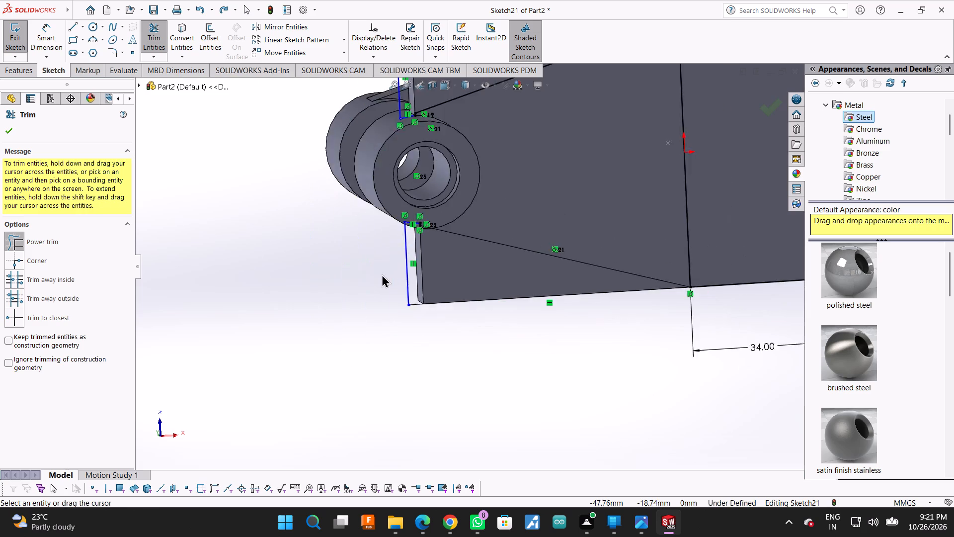
scroll(382, 274, up, 3)
scroll(417, 208, down, 3)
drag(764, 192, 674, 215)
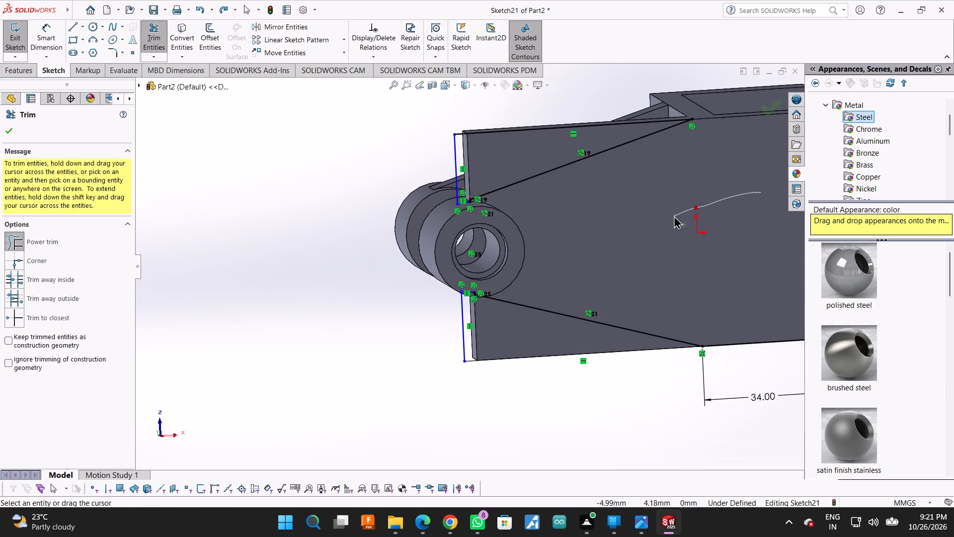
drag(674, 215, 674, 217)
Trim away the 34 mm sketch line along the plate's lower edge beyond the lower sloping line's end.
scroll(630, 302, up, 3)
drag(671, 298, 681, 350)
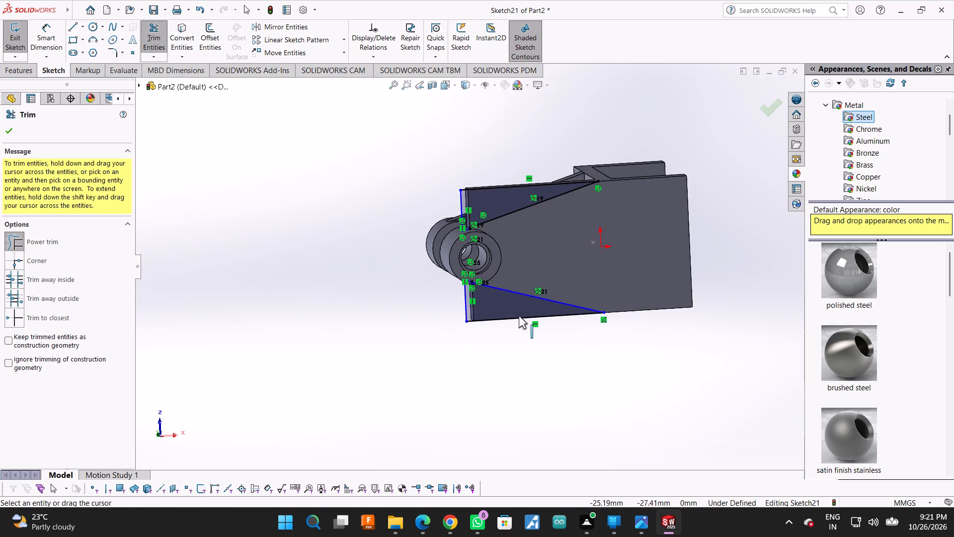
scroll(502, 272, down, 2)
scroll(541, 287, up, 2)
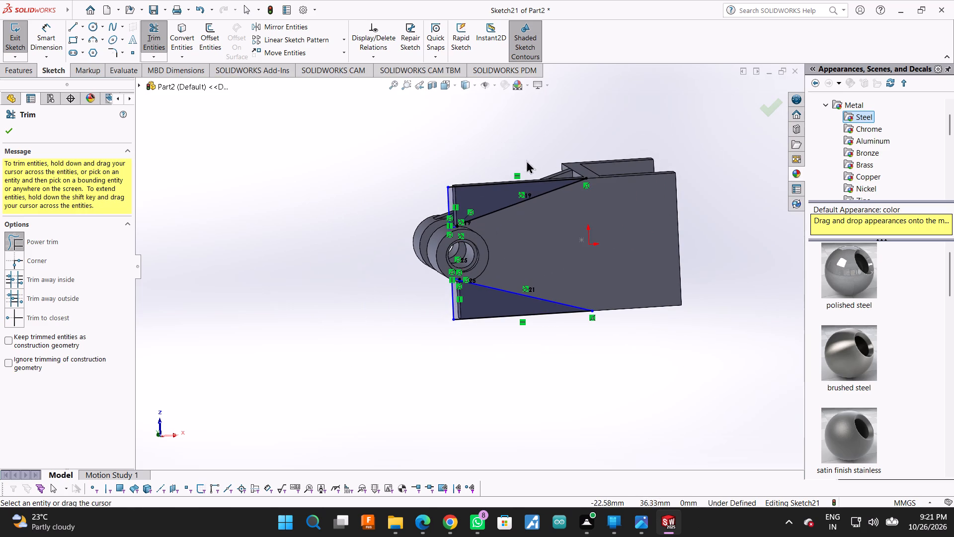
click(11, 141)
click(4, 135)
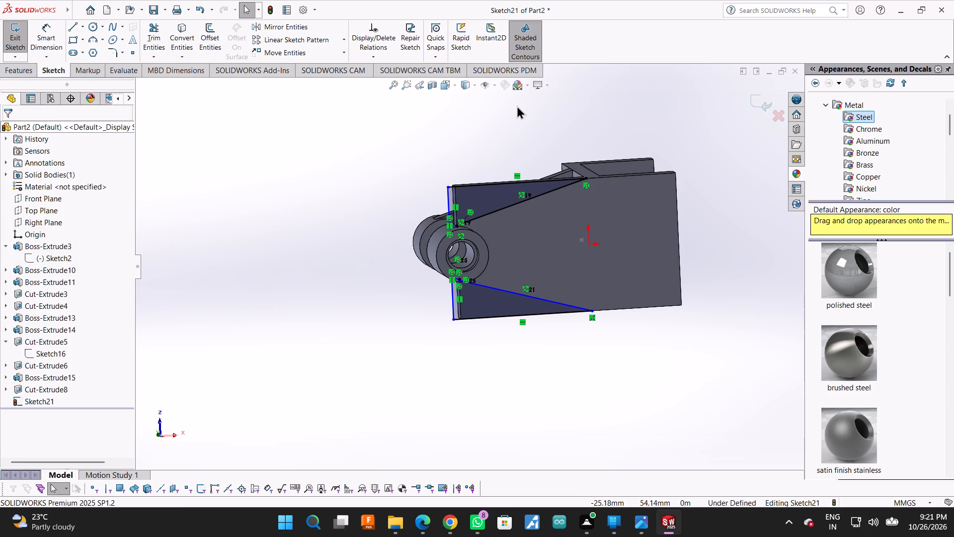
Boss-Extrude both closed corner profiles of Sketch21 6 mm blind in the reversed direction, merged into the plate.
middle_drag(517, 105, 555, 205)
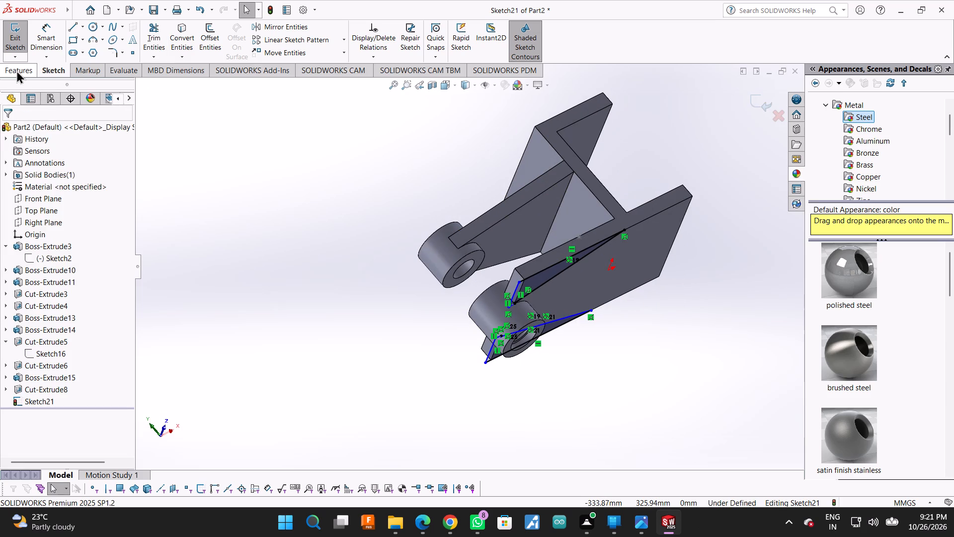
click(22, 70)
click(30, 36)
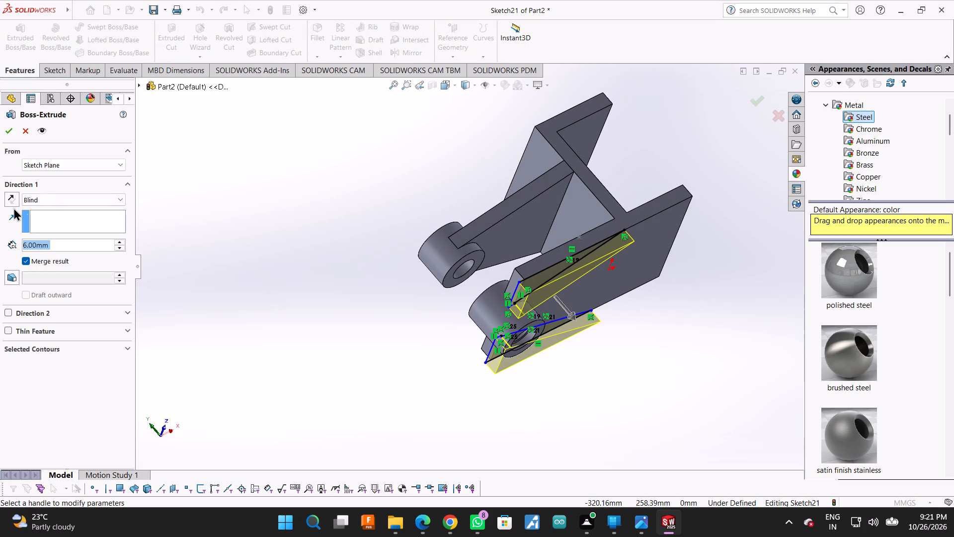
click(6, 202)
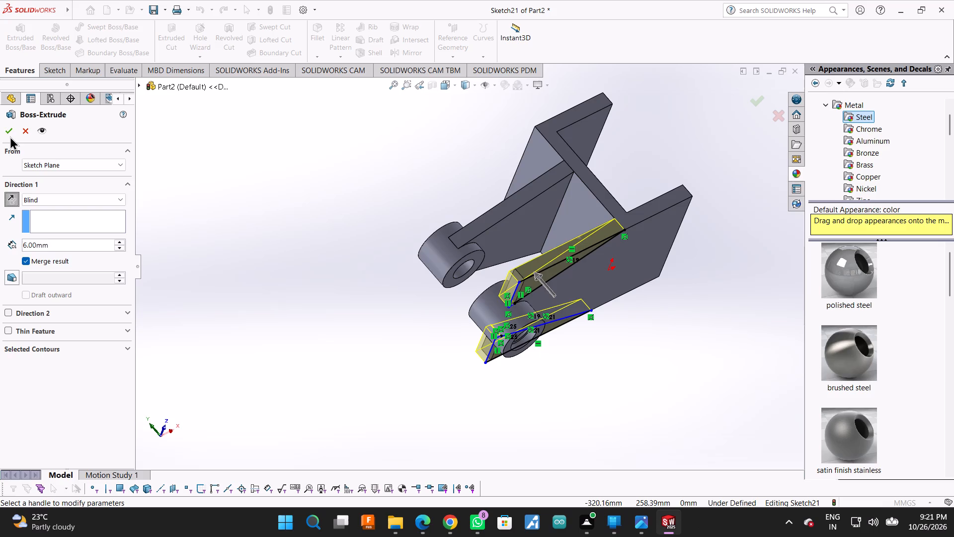
click(10, 136)
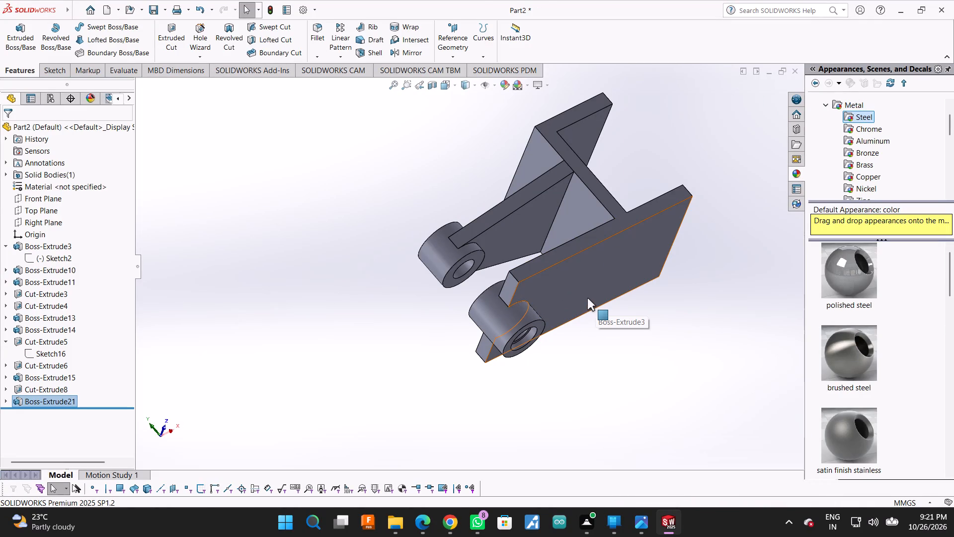
Start a sketch on the lower plate's outer face and draw a 34 mm line along its lower edge from the far corner, plus a 50 mm vertical line across.
click(567, 284)
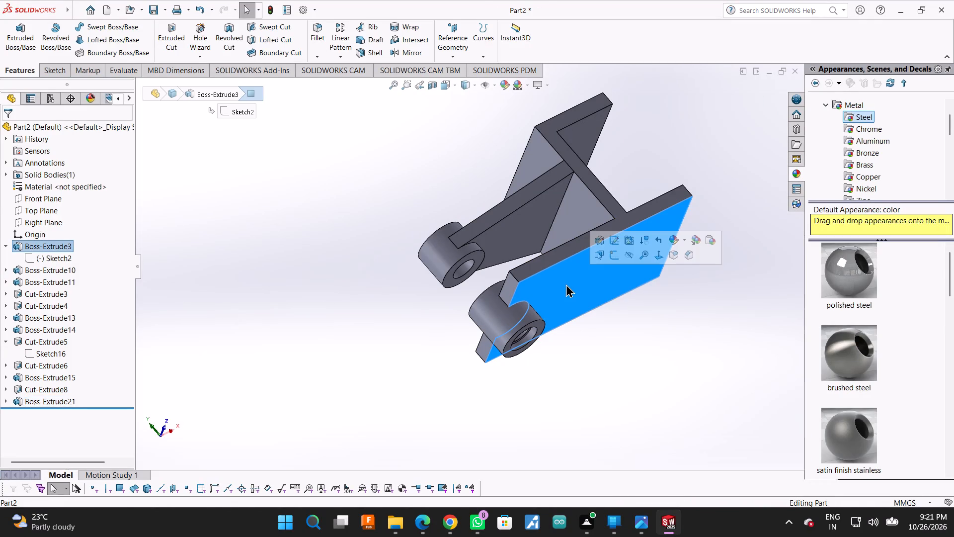
click(613, 259)
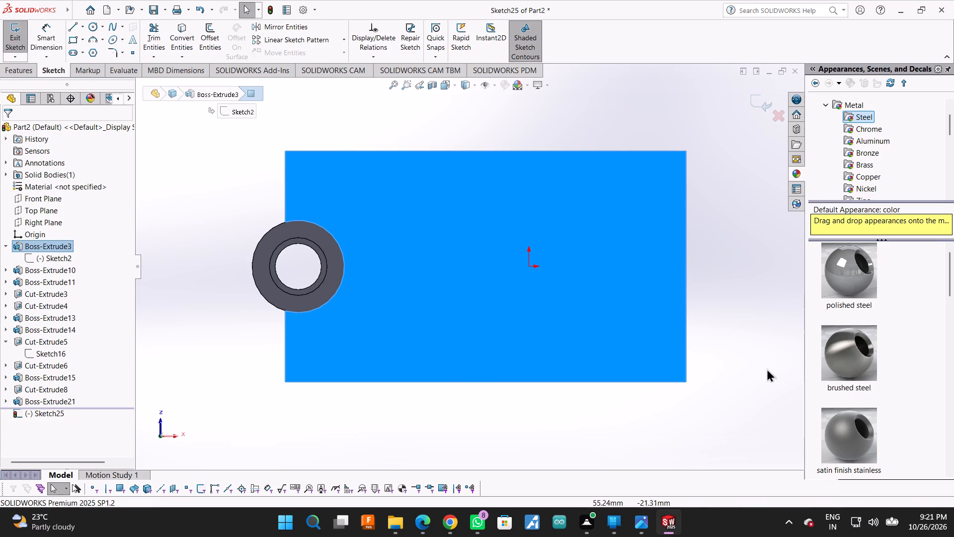
click(69, 22)
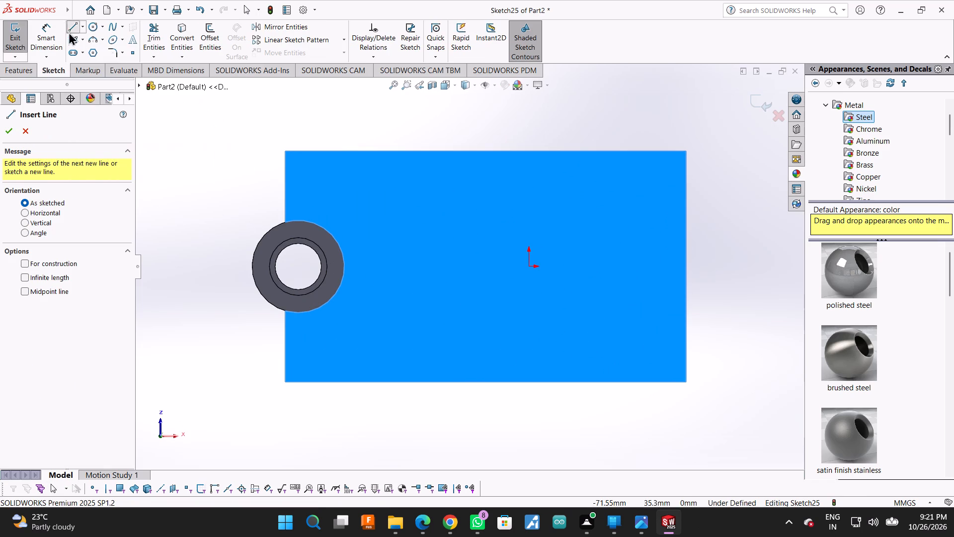
click(68, 25)
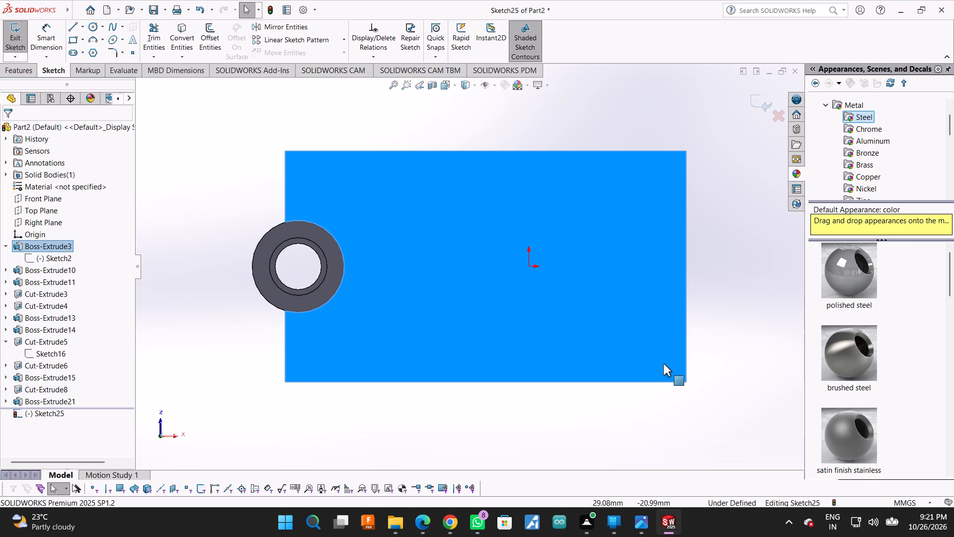
click(70, 32)
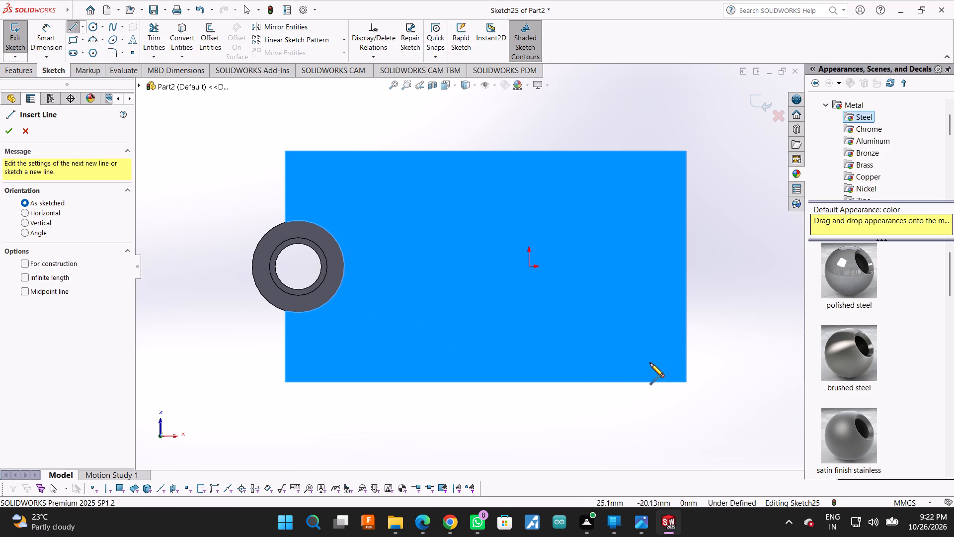
click(688, 382)
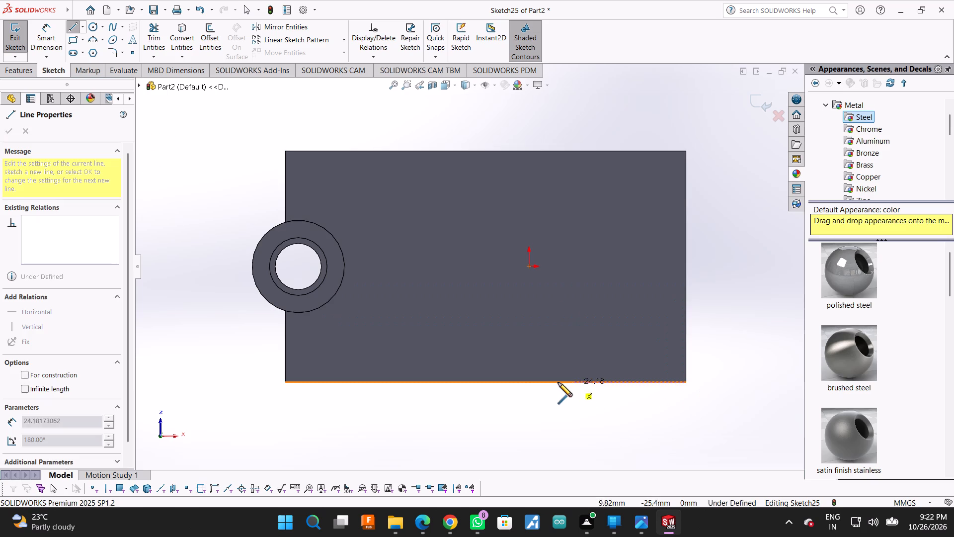
click(529, 382)
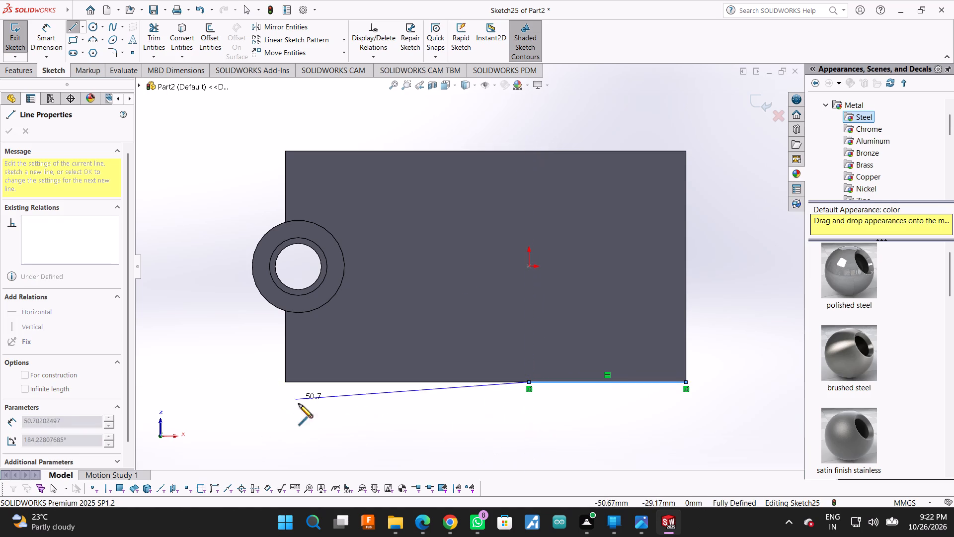
click(530, 151)
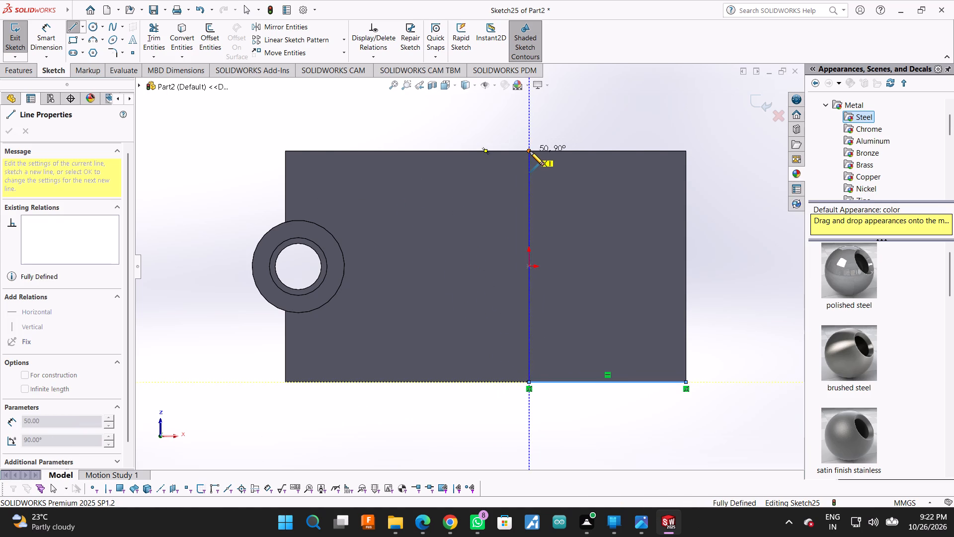
key(Escape)
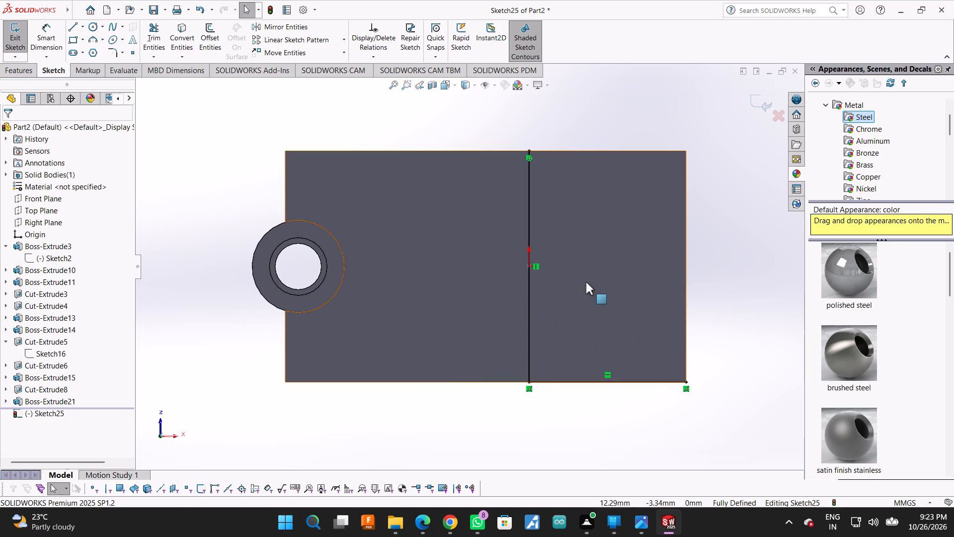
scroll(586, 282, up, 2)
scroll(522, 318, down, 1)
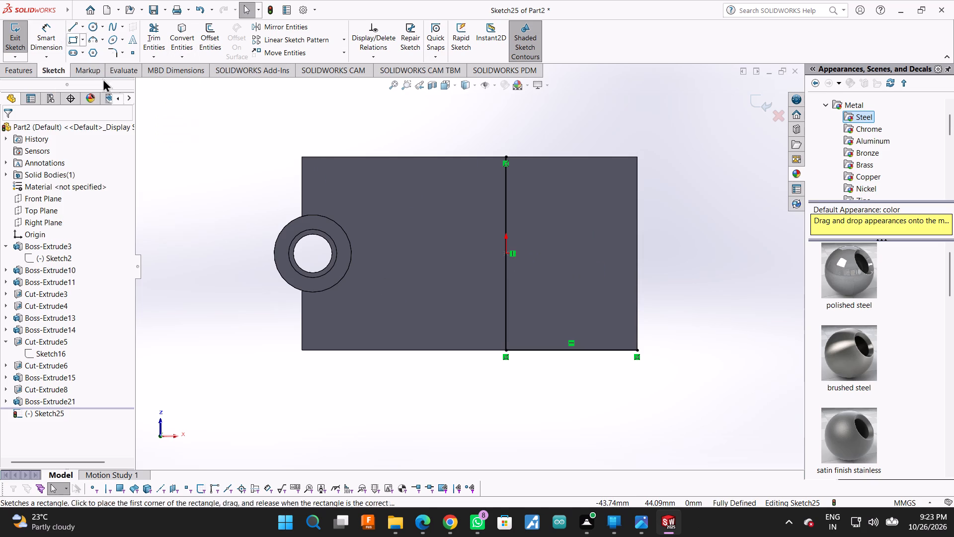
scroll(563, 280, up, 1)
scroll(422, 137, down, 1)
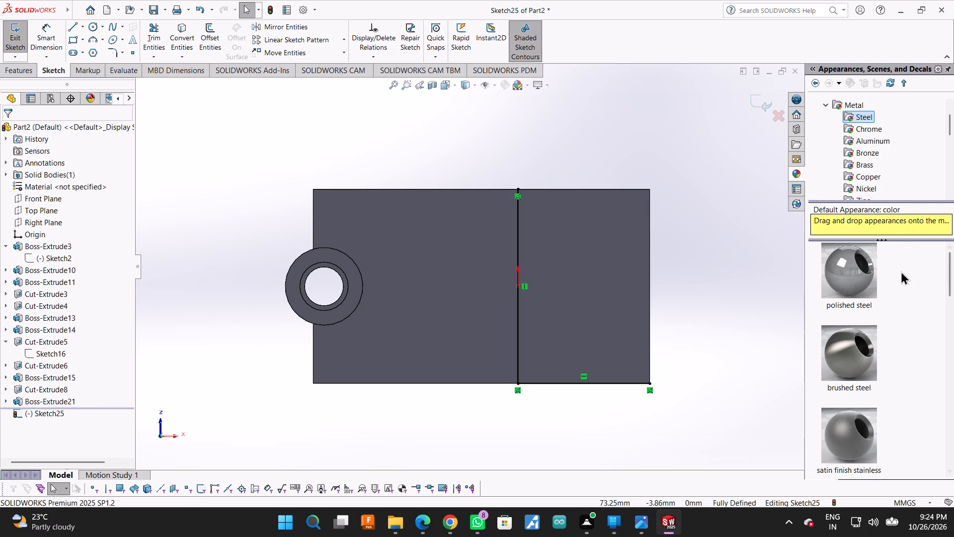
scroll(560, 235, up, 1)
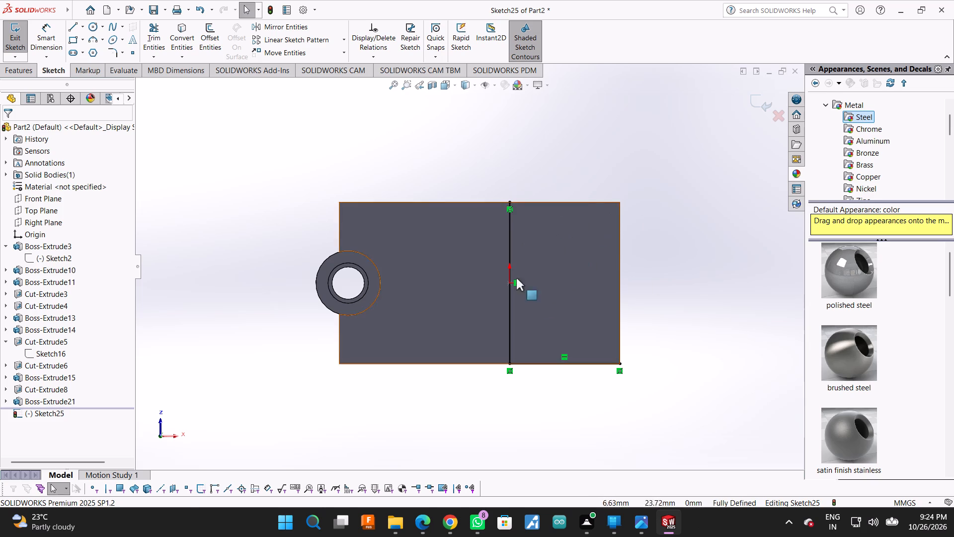